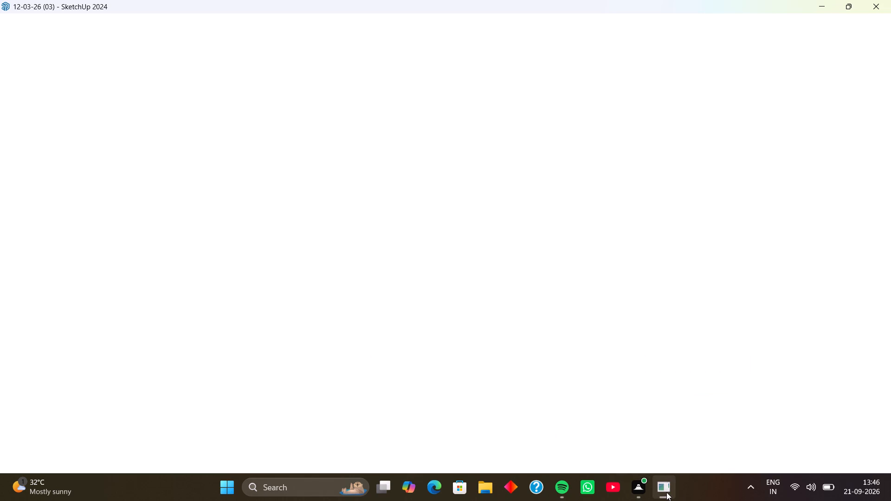
Close the SketchUp window of the 12-03-26 (03) model that is still open.
{"action": "left_click", "coordinate": [714, 387]}
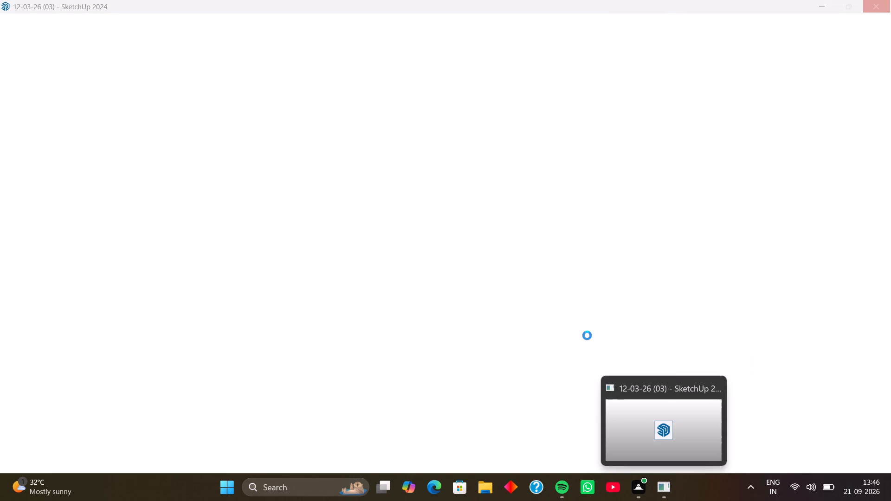
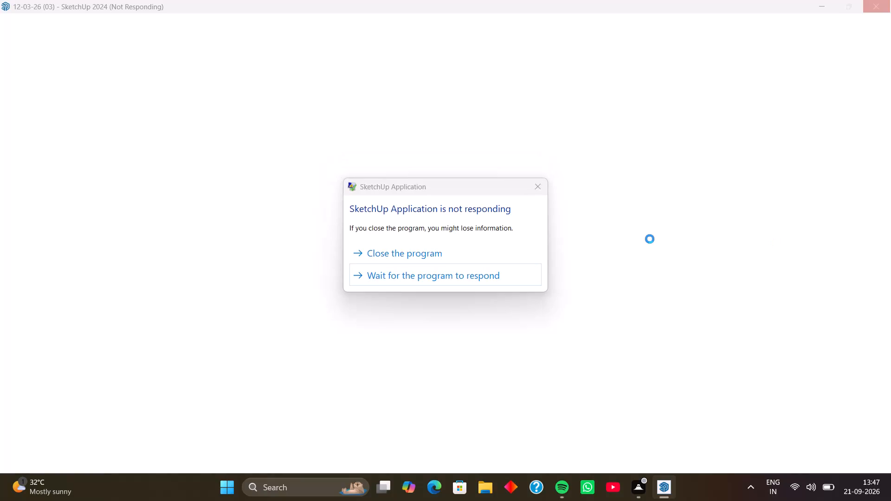
Force the unresponsive SketchUp program to close instead of waiting for it to respond.
{"action": "left_click", "coordinate": [410, 255]}
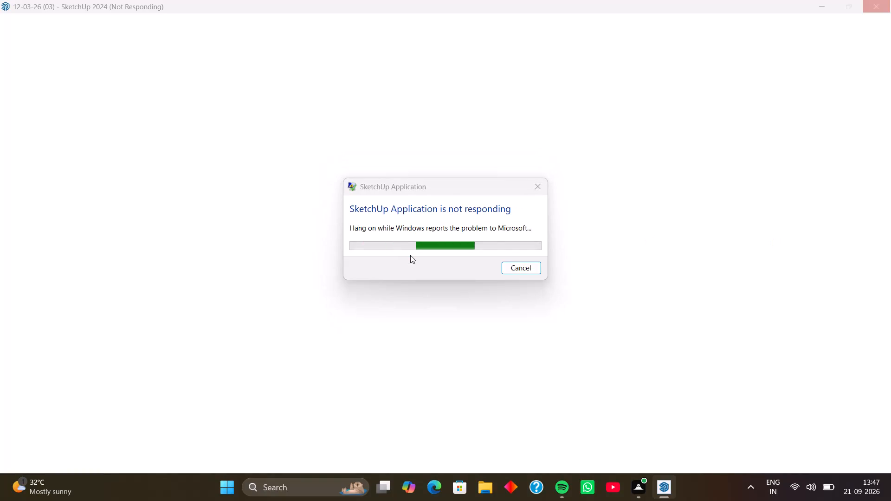
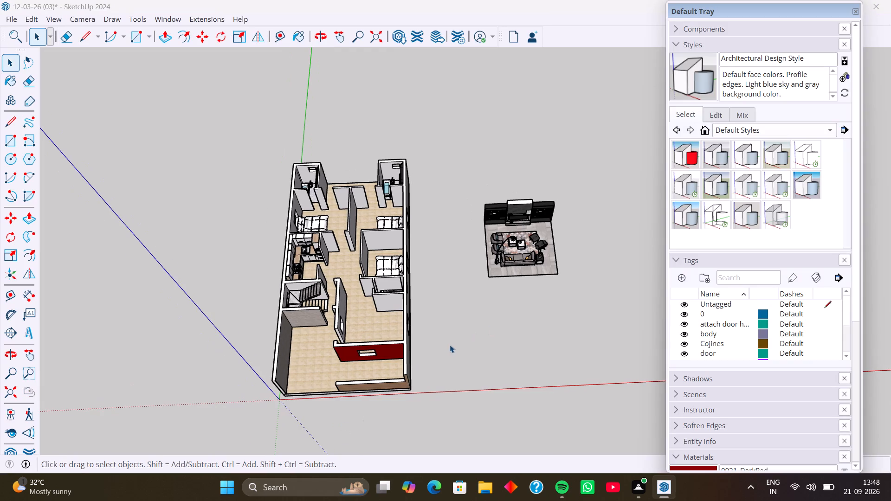
Examine the house's front walls, room layout and the imported living room beside it from low and overhead angles.
{"action": "middle_click_drag", "start_coordinate": [485, 336], "coordinate": [484, 314]}
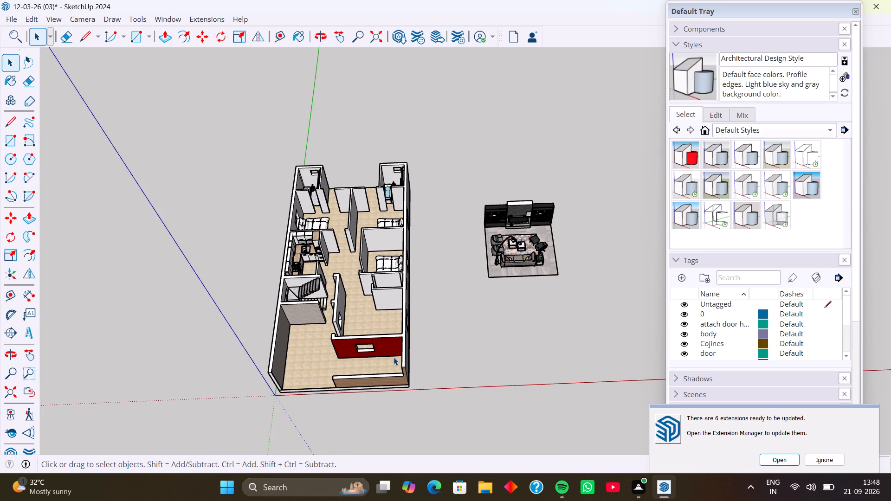
{"action": "middle_click_drag", "start_coordinate": [395, 368], "coordinate": [402, 257]}
{"action": "middle_click_drag", "start_coordinate": [412, 317], "coordinate": [399, 280]}
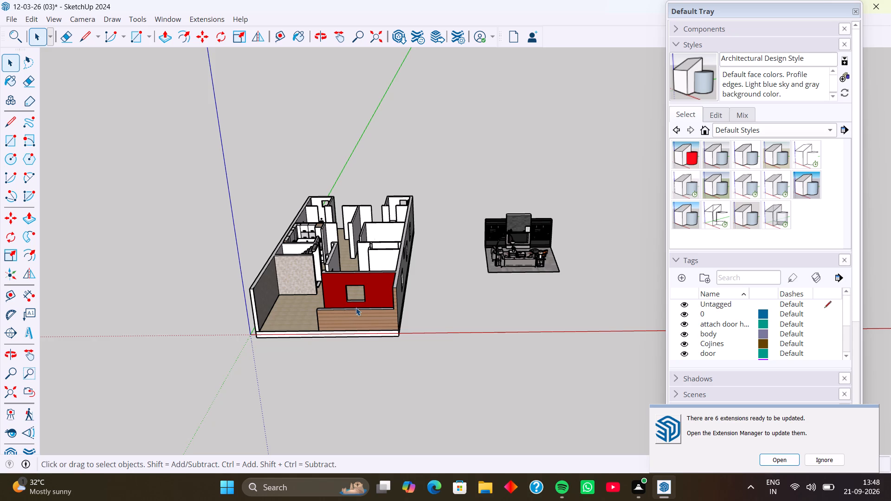
{"action": "middle_click_drag", "start_coordinate": [363, 307], "coordinate": [417, 296]}
{"action": "scroll", "coordinate": [389, 306], "scroll_direction": "up", "scroll_amount": 8}
{"action": "middle_click_drag", "start_coordinate": [385, 315], "coordinate": [363, 310]}
{"action": "scroll", "coordinate": [371, 316], "scroll_direction": "down", "scroll_amount": 8}
{"action": "middle_click_drag", "start_coordinate": [378, 295], "coordinate": [379, 295]}
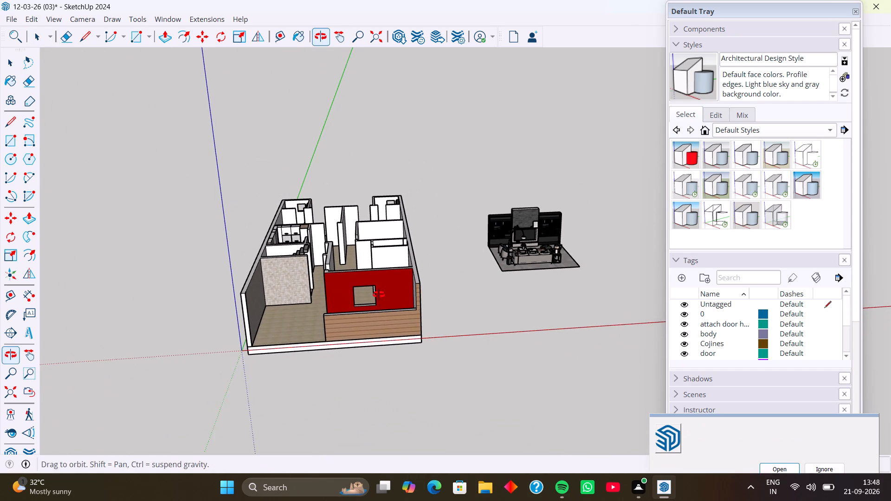
{"action": "middle_click_drag", "start_coordinate": [379, 295], "coordinate": [379, 308]}
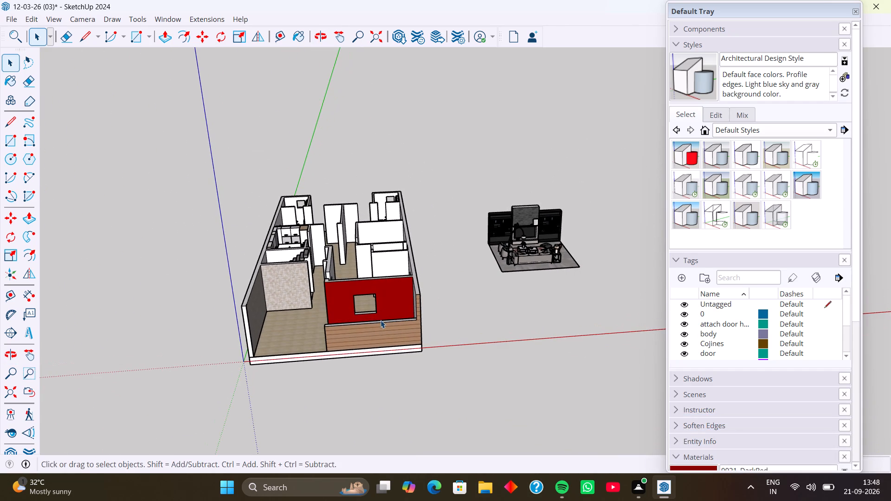
{"action": "scroll", "coordinate": [381, 311], "scroll_direction": "down", "scroll_amount": 3}
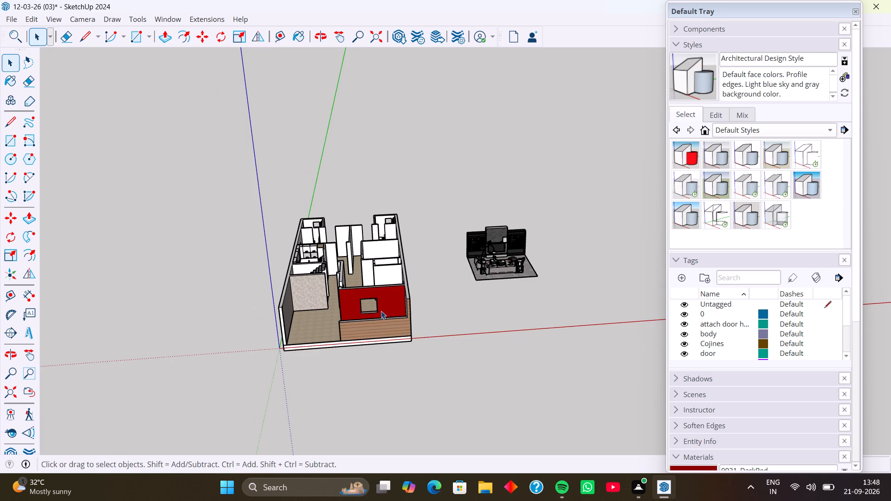
{"action": "middle_click_drag", "start_coordinate": [391, 292], "coordinate": [391, 353]}
{"action": "middle_click_drag", "start_coordinate": [391, 322], "coordinate": [379, 360]}
{"action": "middle_click_drag", "start_coordinate": [400, 326], "coordinate": [363, 342]}
Explode the imported living room component beside the house and pick the decor piece on its coffee table.
{"action": "scroll", "coordinate": [471, 292], "scroll_direction": "up", "scroll_amount": 2}
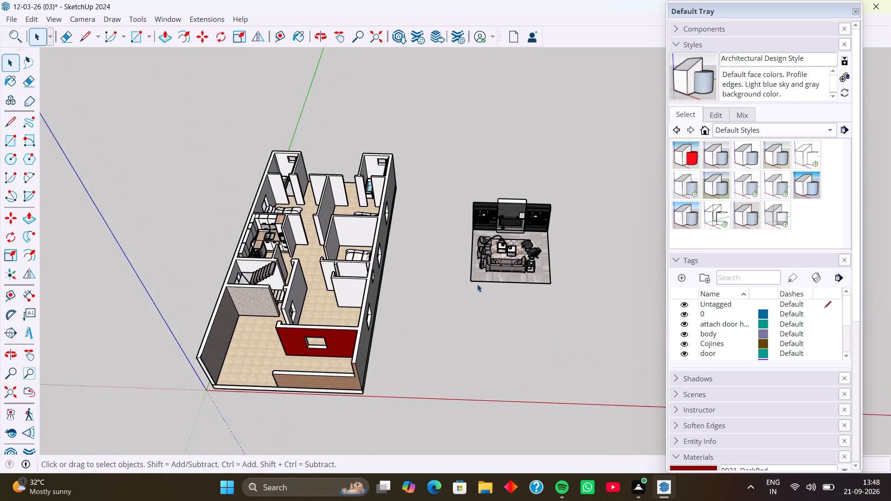
{"action": "scroll", "coordinate": [477, 284], "scroll_direction": "up", "scroll_amount": 5}
{"action": "left_click", "coordinate": [514, 237]}
{"action": "right_click", "coordinate": [514, 237]}
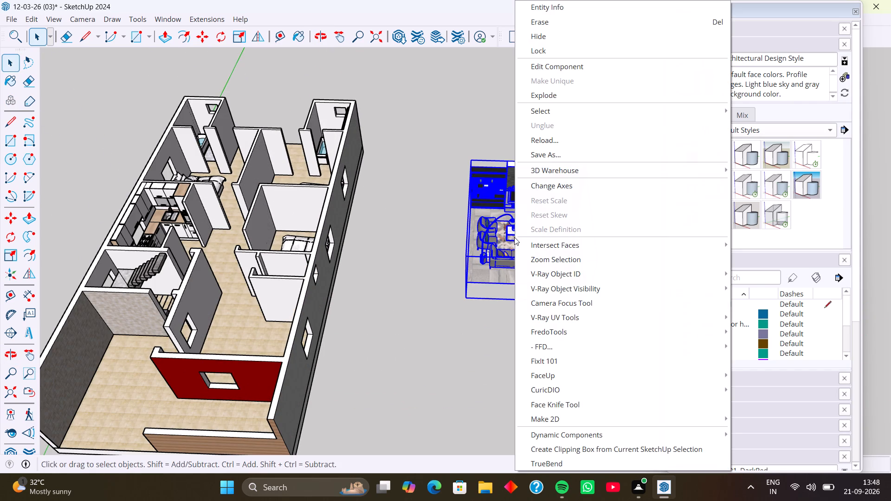
{"action": "left_click", "coordinate": [584, 92]}
{"action": "left_click", "coordinate": [526, 130]}
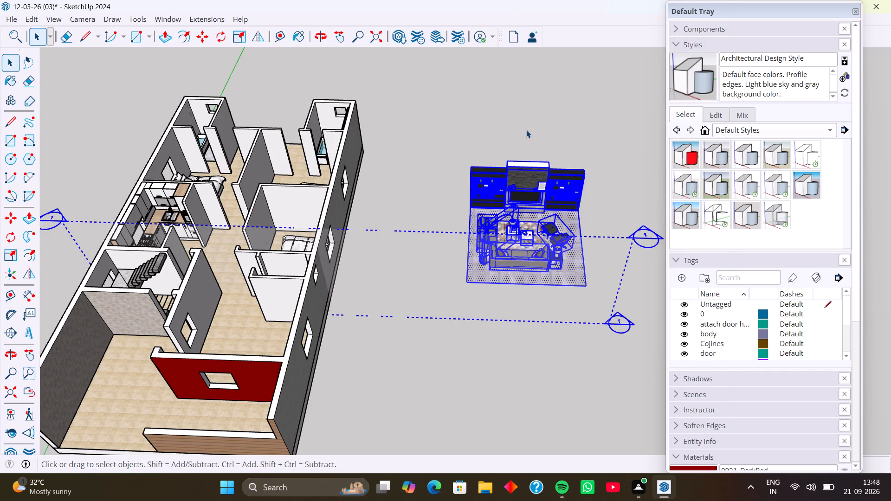
{"action": "left_click", "coordinate": [517, 225]}
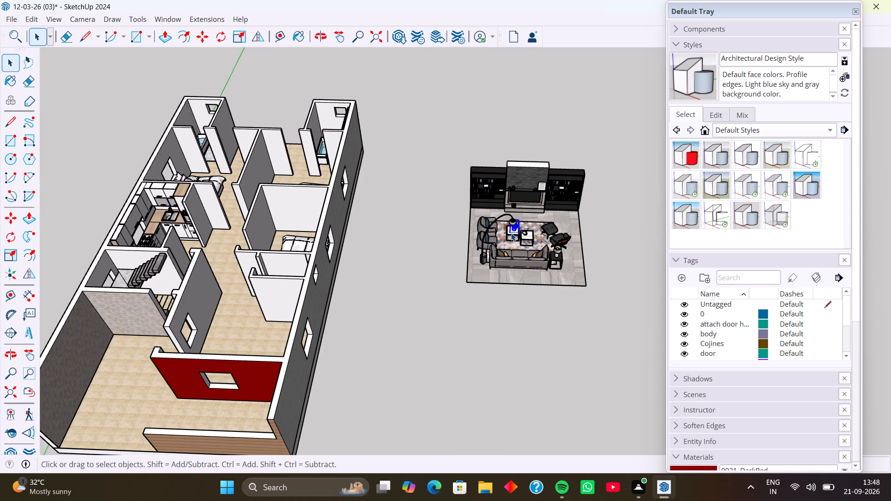
Inspect the exploded living room's furniture up close and compare its layout with the house's rooms from above.
{"action": "scroll", "coordinate": [527, 250], "scroll_direction": "up", "scroll_amount": 9}
{"action": "middle_click_drag", "start_coordinate": [527, 250], "coordinate": [528, 238]}
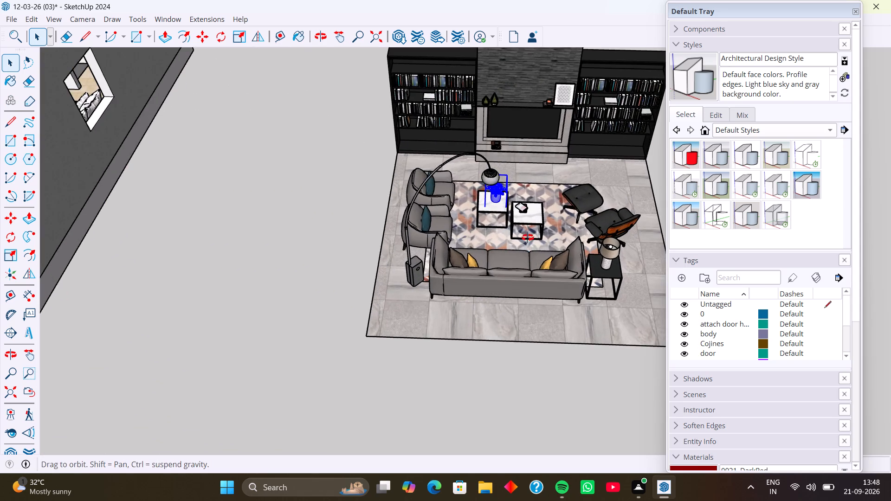
{"action": "middle_click_drag", "start_coordinate": [528, 238], "coordinate": [540, 167]}
{"action": "scroll", "coordinate": [537, 178], "scroll_direction": "down", "scroll_amount": 9}
{"action": "middle_click_drag", "start_coordinate": [535, 186], "coordinate": [498, 230]}
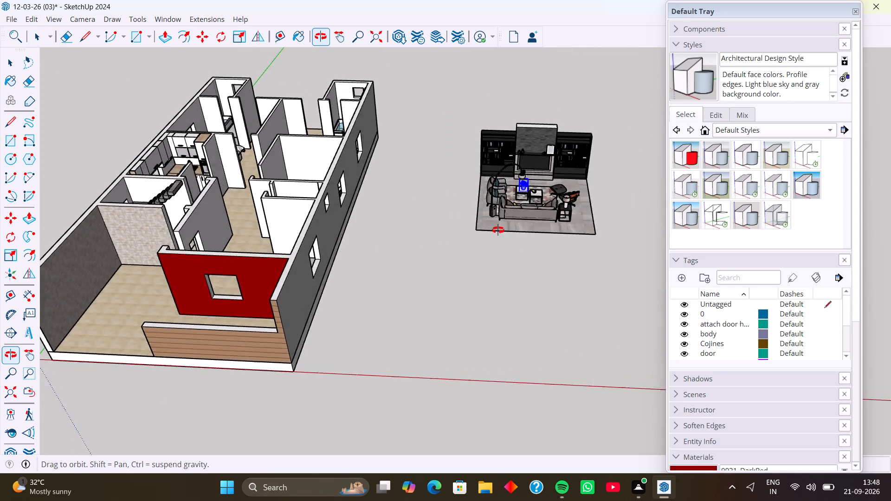
{"action": "middle_click_drag", "start_coordinate": [498, 230], "coordinate": [448, 310]}
{"action": "middle_click_drag", "start_coordinate": [494, 232], "coordinate": [545, 280]}
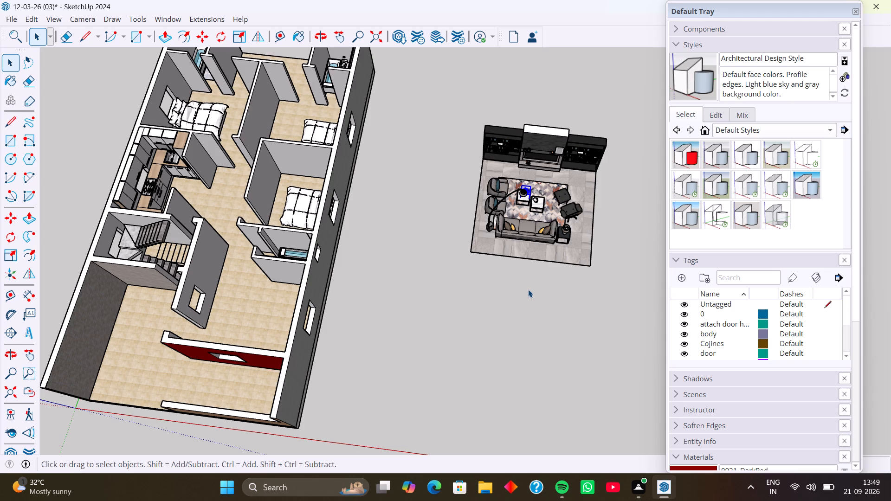
{"action": "middle_click_drag", "start_coordinate": [528, 289], "coordinate": [552, 280]}
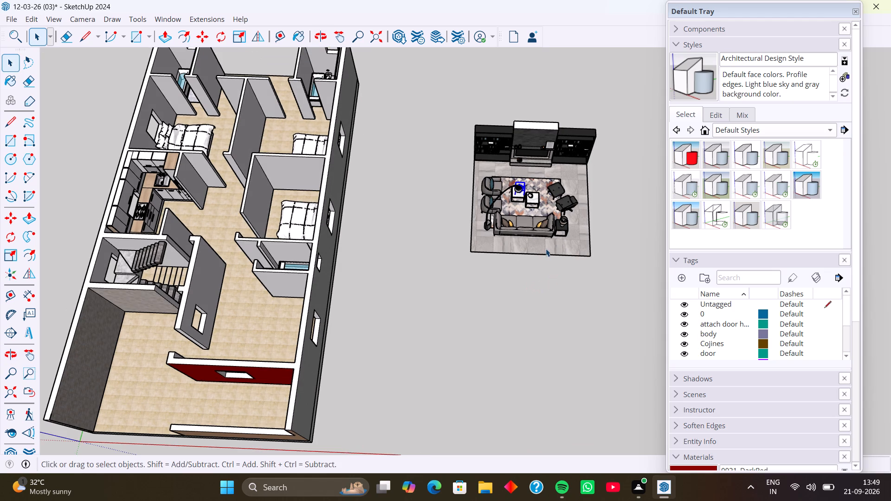
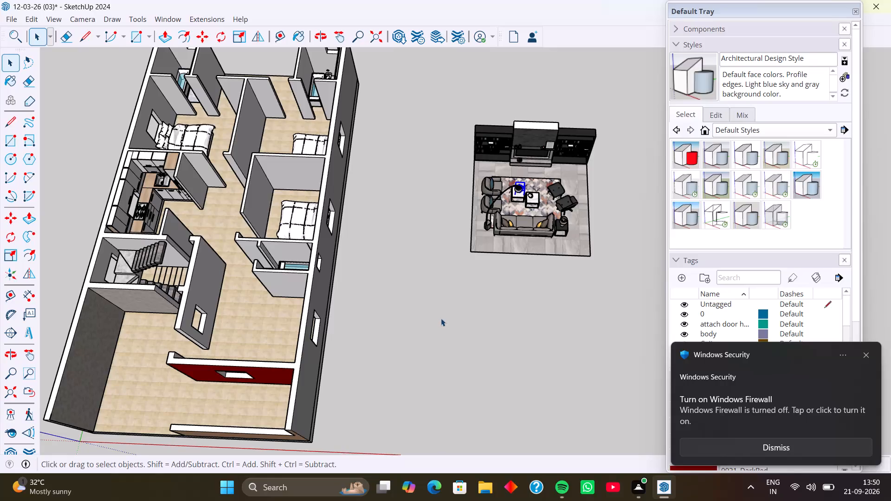
Inspect the exploded living room beside the house and check whether its sofa opens as a separate object.
{"action": "middle_click_drag", "start_coordinate": [519, 296], "coordinate": [531, 188]}
{"action": "scroll", "coordinate": [520, 273], "scroll_direction": "up", "scroll_amount": 2}
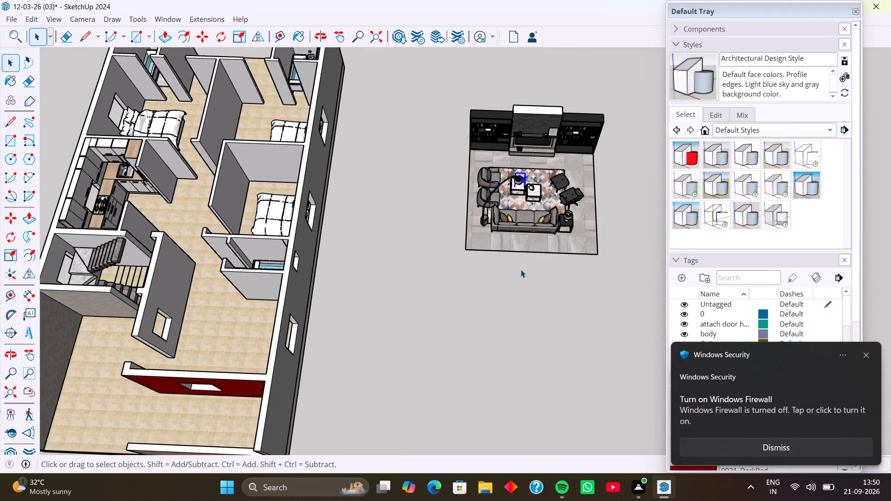
{"action": "scroll", "coordinate": [521, 270], "scroll_direction": "up", "scroll_amount": 2}
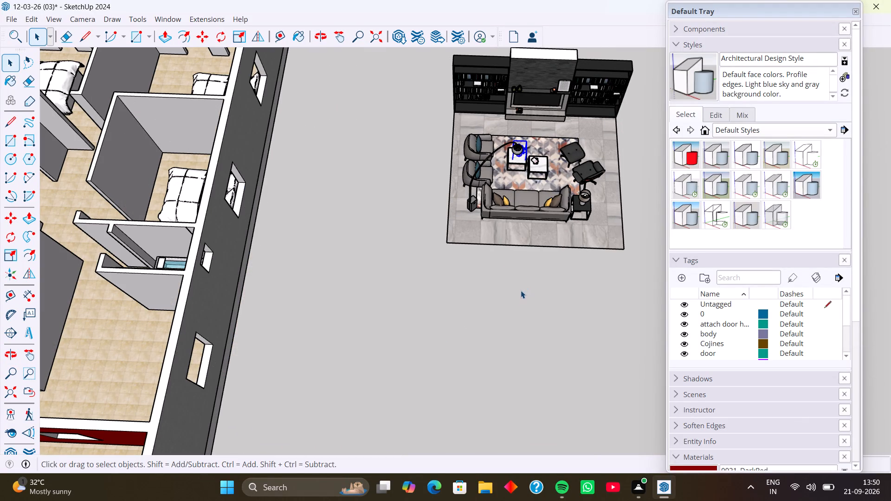
{"action": "middle_click_drag", "start_coordinate": [519, 290], "coordinate": [517, 161]}
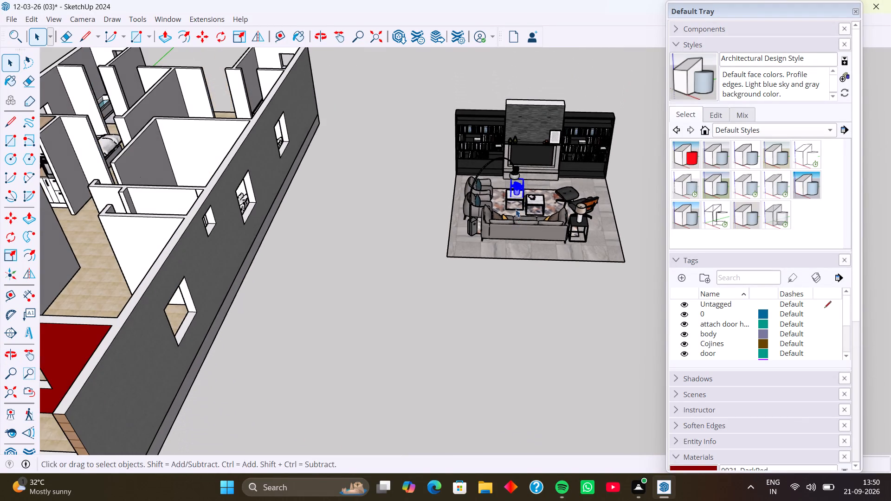
{"action": "middle_click_drag", "start_coordinate": [516, 208], "coordinate": [450, 319], "text": "shift"}
{"action": "middle_click_drag", "start_coordinate": [456, 340], "coordinate": [577, 325]}
{"action": "middle_click_drag", "start_coordinate": [537, 261], "coordinate": [501, 267]}
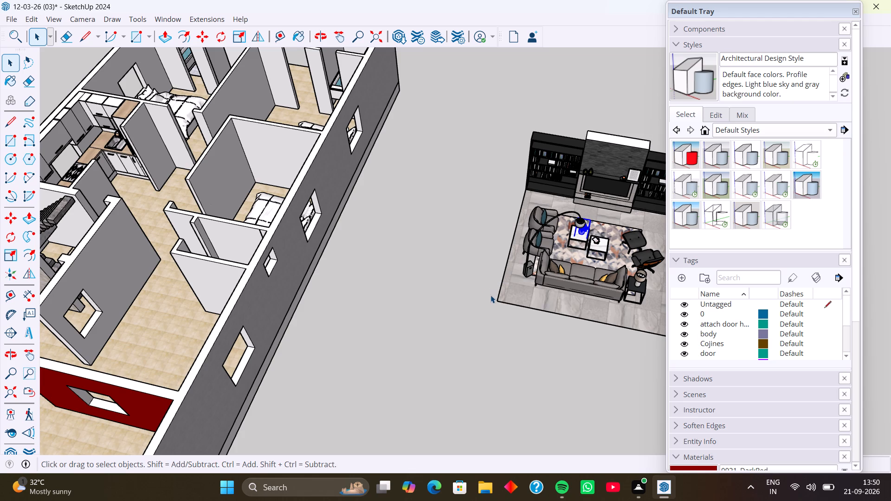
{"action": "middle_click_drag", "start_coordinate": [491, 295], "coordinate": [556, 283]}
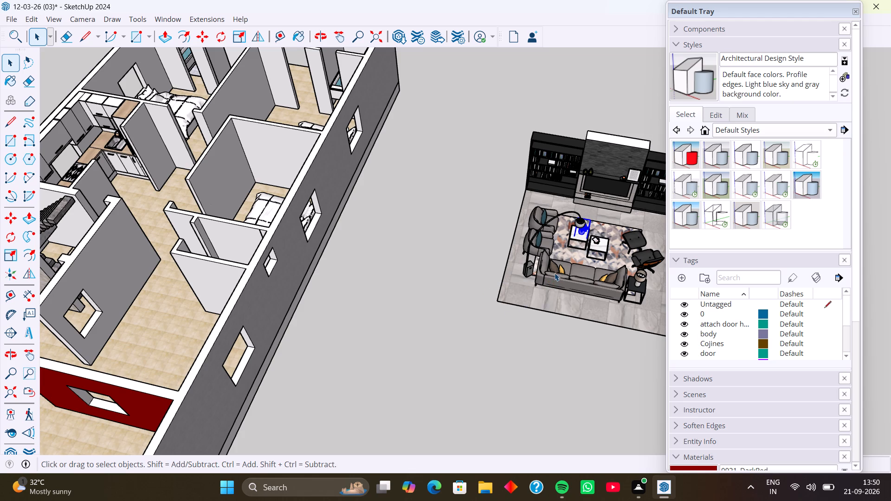
{"action": "triple_click", "coordinate": [555, 273]}
{"action": "double_click", "coordinate": [555, 273]}
{"action": "left_click", "coordinate": [500, 334]}
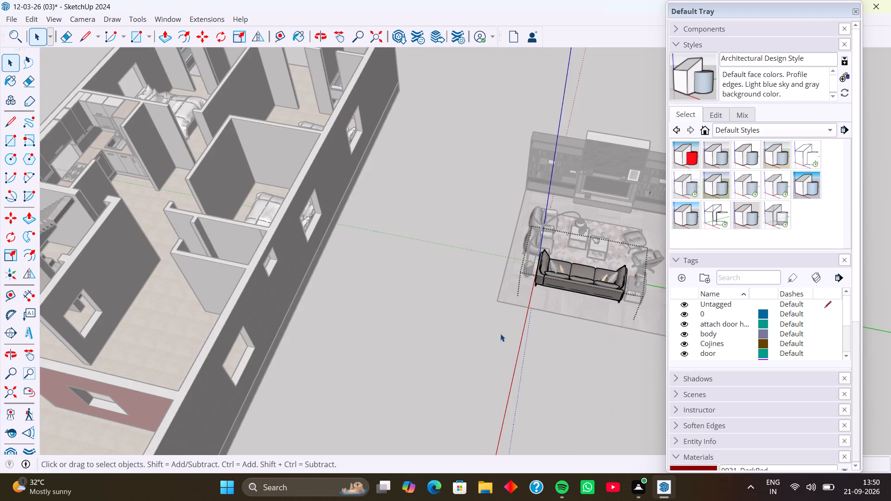
{"action": "left_click", "coordinate": [468, 313]}
Select the whole exploded living room, including its floor, wall unit and furniture, and make it one group.
{"action": "scroll", "coordinate": [468, 313], "scroll_direction": "down", "scroll_amount": 3}
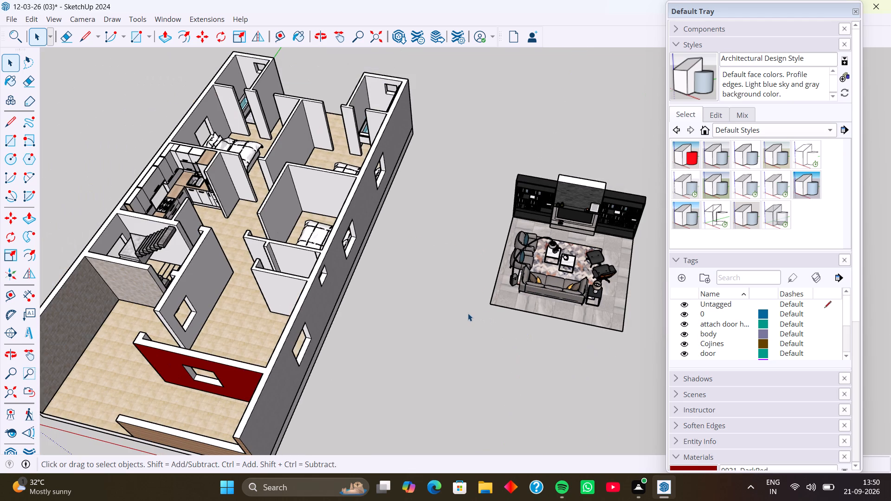
{"action": "middle_click_drag", "start_coordinate": [468, 313], "coordinate": [453, 315]}
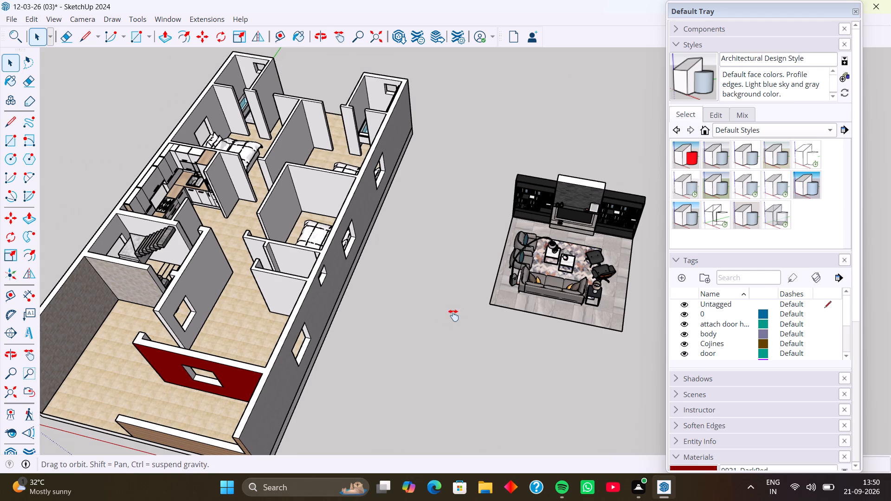
{"action": "middle_click_drag", "start_coordinate": [453, 315], "coordinate": [411, 322]}
{"action": "middle_click_drag", "start_coordinate": [428, 344], "coordinate": [480, 335]}
{"action": "middle_click_drag", "start_coordinate": [480, 335], "coordinate": [459, 335]}
{"action": "middle_click_drag", "start_coordinate": [457, 337], "coordinate": [462, 337]}
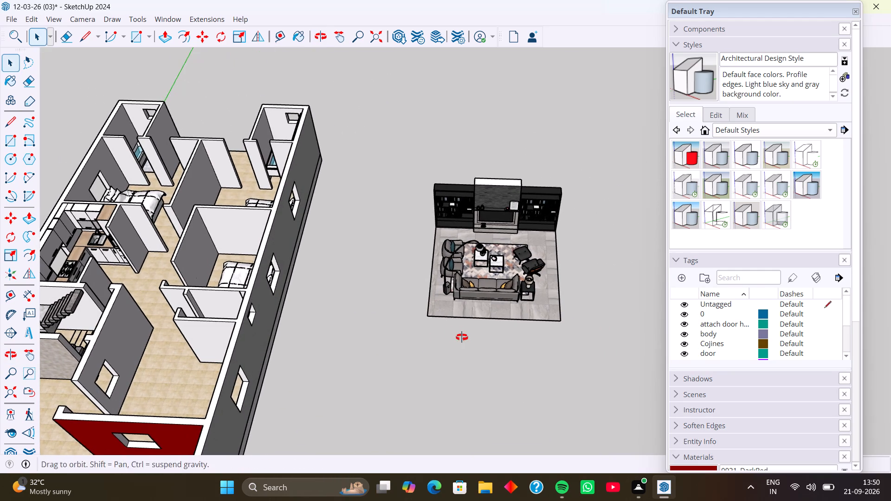
{"action": "middle_click_drag", "start_coordinate": [462, 337], "coordinate": [467, 336]}
{"action": "middle_click_drag", "start_coordinate": [431, 180], "coordinate": [418, 330]}
{"action": "middle_click_drag", "start_coordinate": [495, 224], "coordinate": [489, 111]}
{"action": "middle_click_drag", "start_coordinate": [472, 210], "coordinate": [598, 221]}
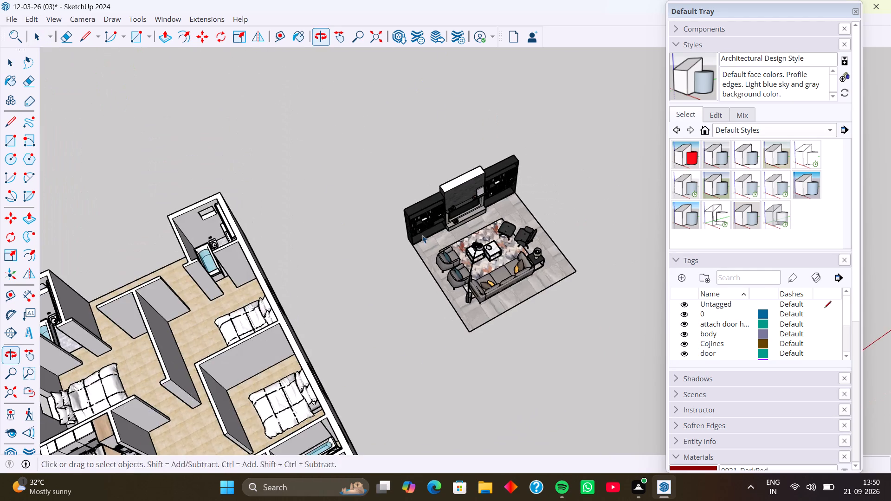
{"action": "middle_click_drag", "start_coordinate": [422, 235], "coordinate": [352, 174]}
{"action": "middle_click_drag", "start_coordinate": [433, 258], "coordinate": [374, 267]}
{"action": "left_click_drag", "start_coordinate": [374, 147], "coordinate": [568, 353]}
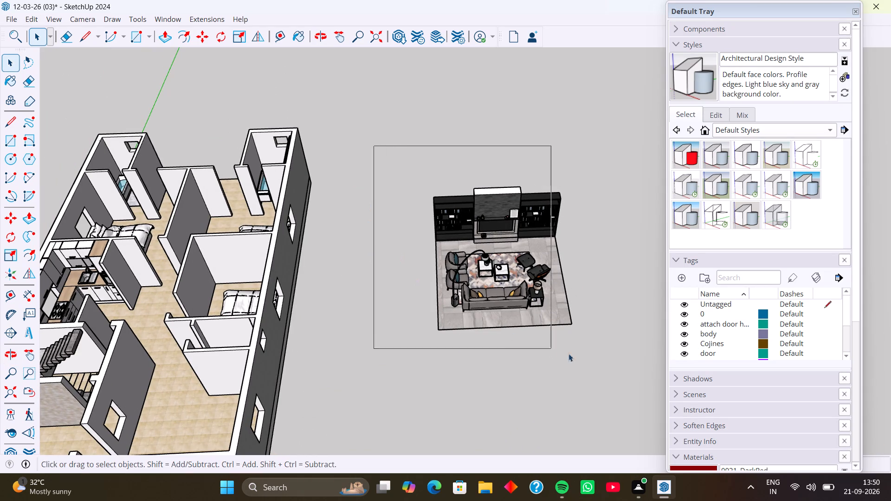
{"action": "left_click_drag", "start_coordinate": [568, 353], "coordinate": [622, 348]}
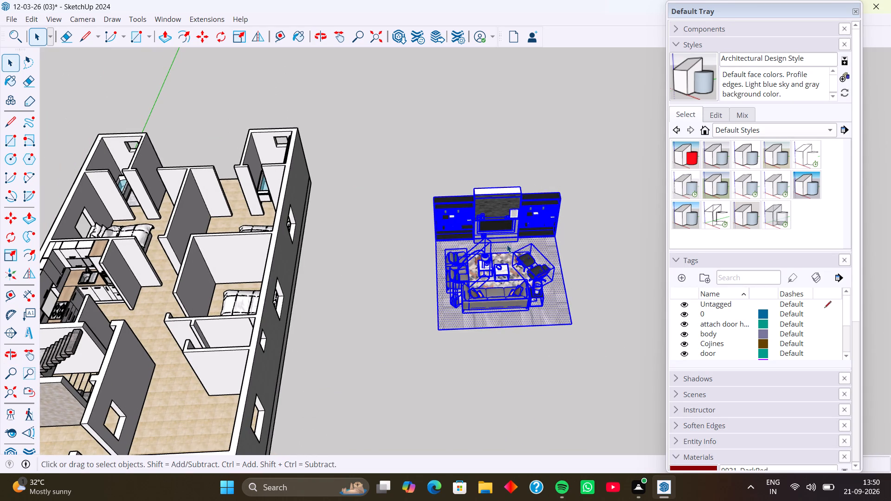
{"action": "right_click", "coordinate": [507, 244]}
{"action": "left_click", "coordinate": [532, 128]}
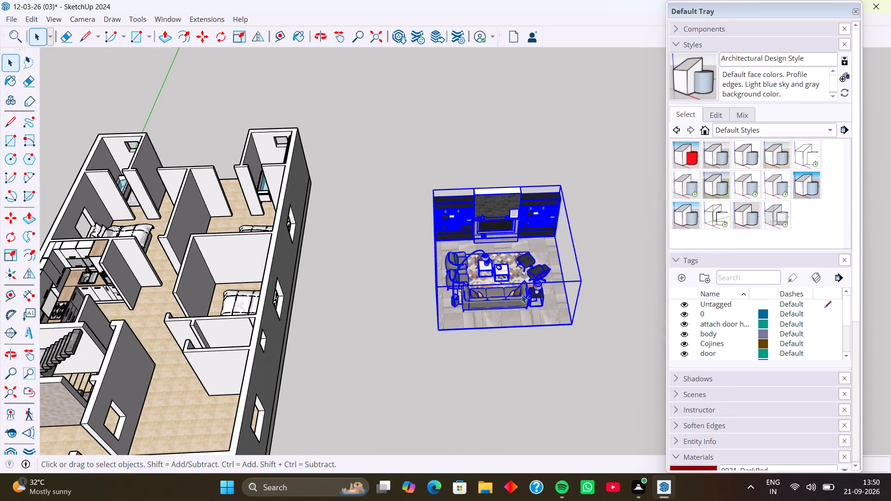
Rotate the living room group 90° about the vertical axis at its front corner, placing its TV wall on the side away from the house.
{"action": "middle_click_drag", "start_coordinate": [516, 296], "coordinate": [468, 305]}
{"action": "scroll", "coordinate": [485, 302], "scroll_direction": "down", "scroll_amount": 4}
{"action": "middle_click_drag", "start_coordinate": [486, 304], "coordinate": [472, 307]}
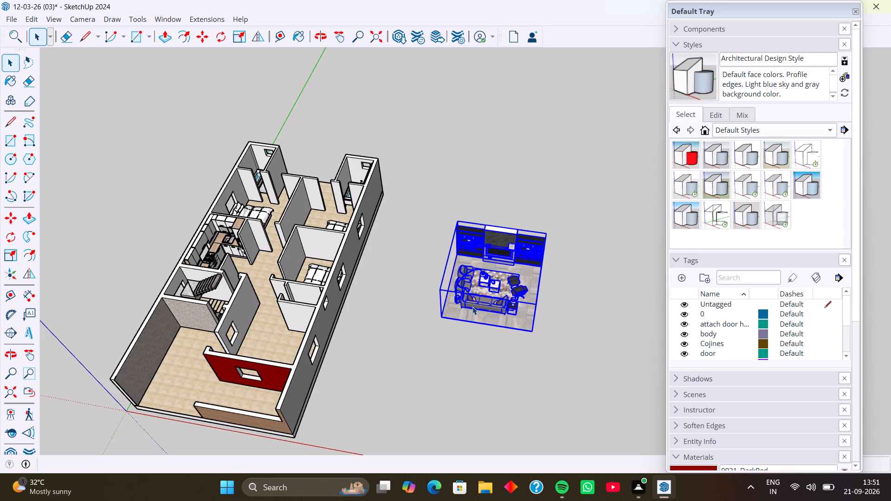
{"action": "left_click", "coordinate": [9, 241]}
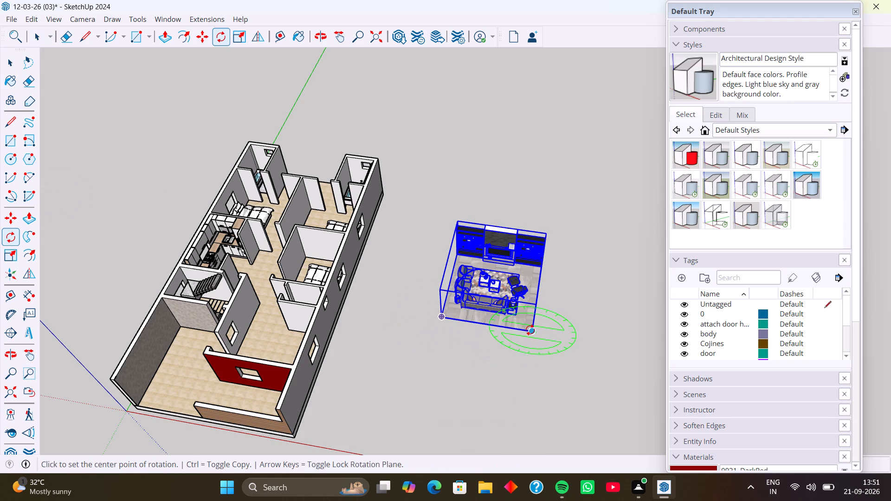
{"action": "key", "text": "Up"}
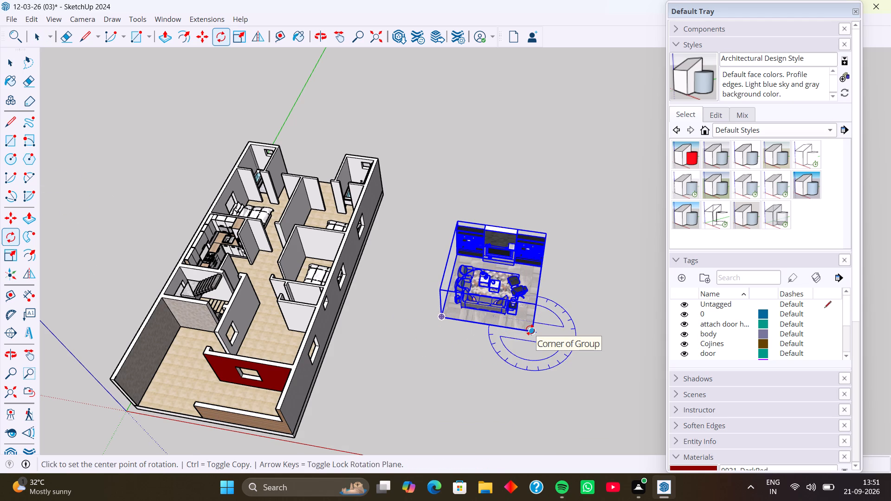
{"action": "left_click", "coordinate": [530, 330]}
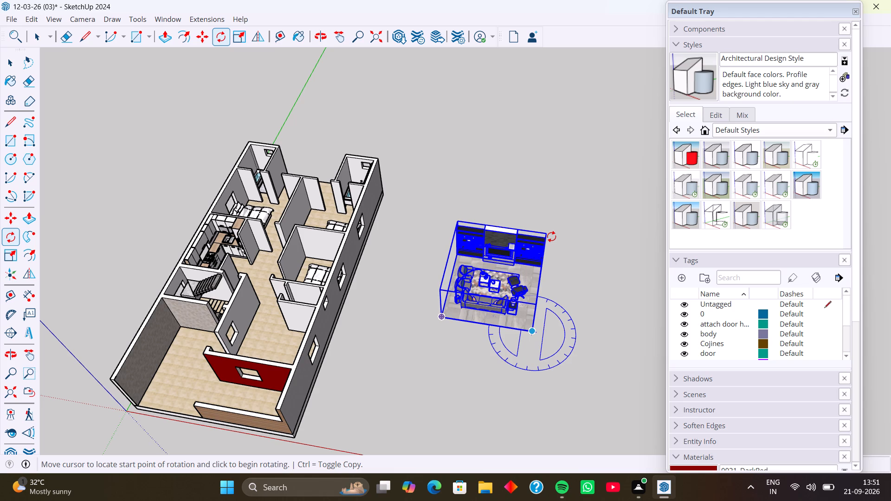
{"action": "left_click", "coordinate": [561, 214]}
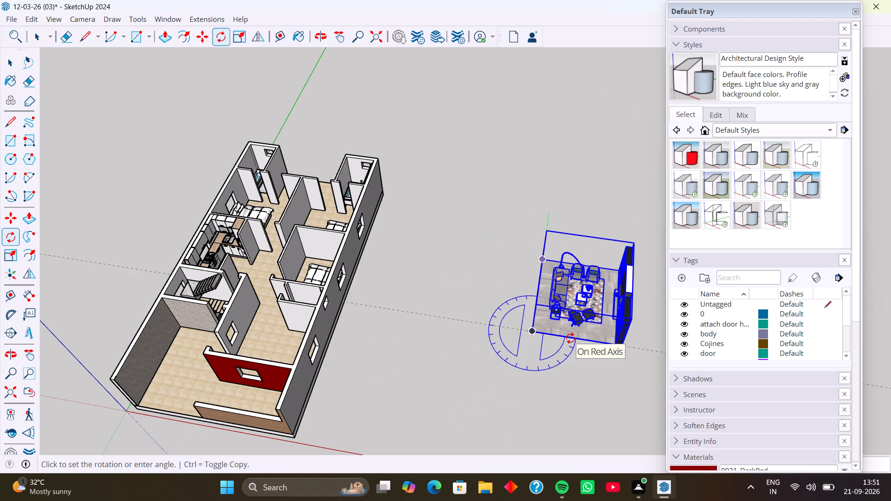
{"action": "scroll", "coordinate": [570, 338], "scroll_direction": "down", "scroll_amount": 2, "text": "shift"}
{"action": "middle_click_drag", "start_coordinate": [566, 339], "coordinate": [470, 320], "text": "shift"}
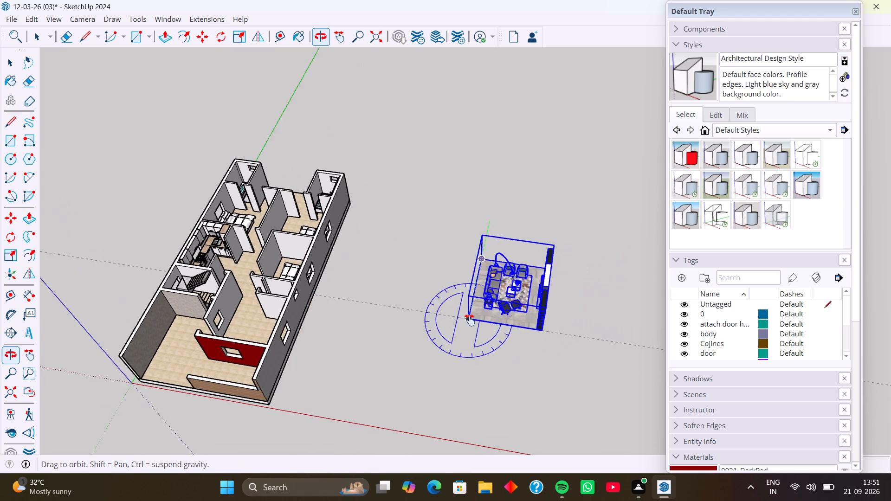
{"action": "middle_click_drag", "start_coordinate": [470, 320], "coordinate": [449, 317], "text": "shift"}
{"action": "scroll", "coordinate": [449, 317], "scroll_direction": "up", "scroll_amount": 3}
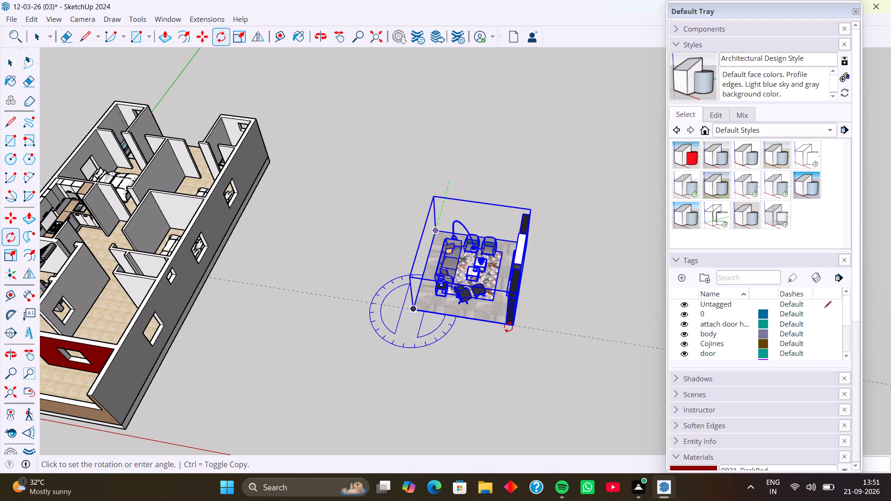
{"action": "type", "text": "90"}
{"action": "key", "text": "Return"}
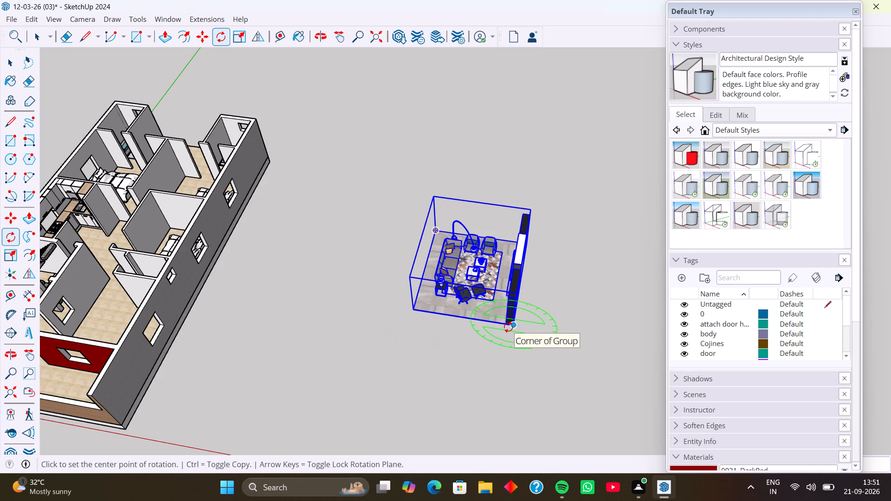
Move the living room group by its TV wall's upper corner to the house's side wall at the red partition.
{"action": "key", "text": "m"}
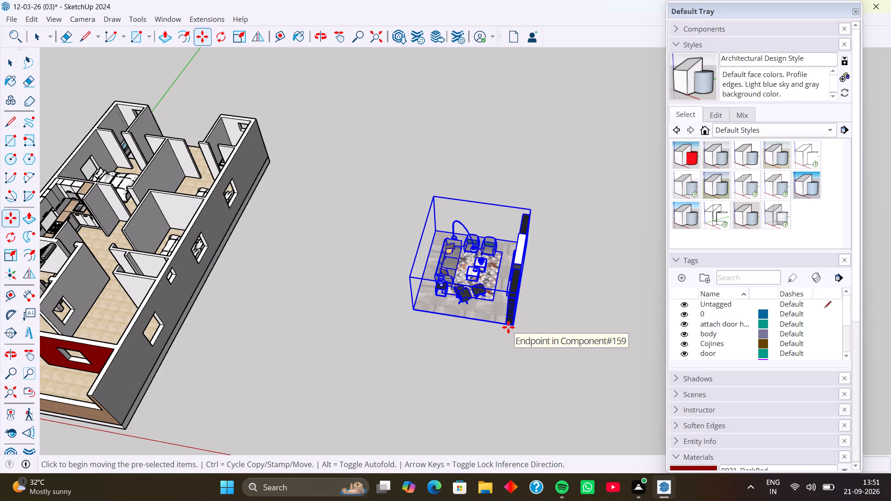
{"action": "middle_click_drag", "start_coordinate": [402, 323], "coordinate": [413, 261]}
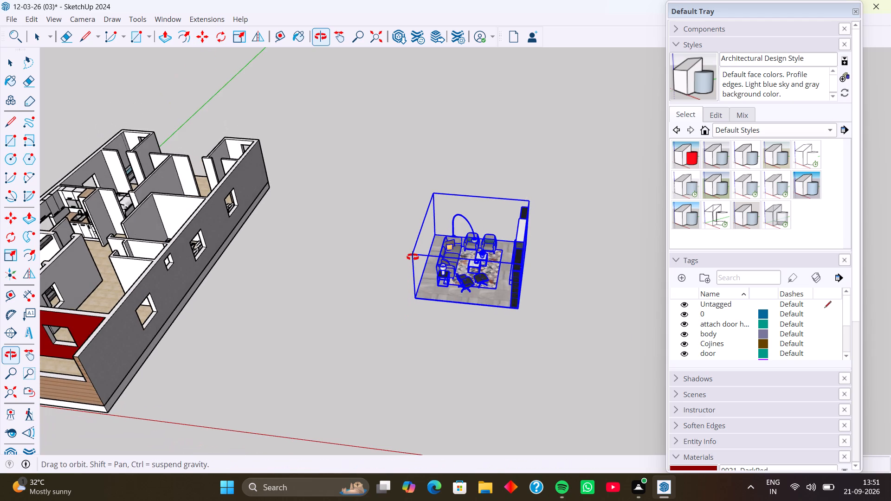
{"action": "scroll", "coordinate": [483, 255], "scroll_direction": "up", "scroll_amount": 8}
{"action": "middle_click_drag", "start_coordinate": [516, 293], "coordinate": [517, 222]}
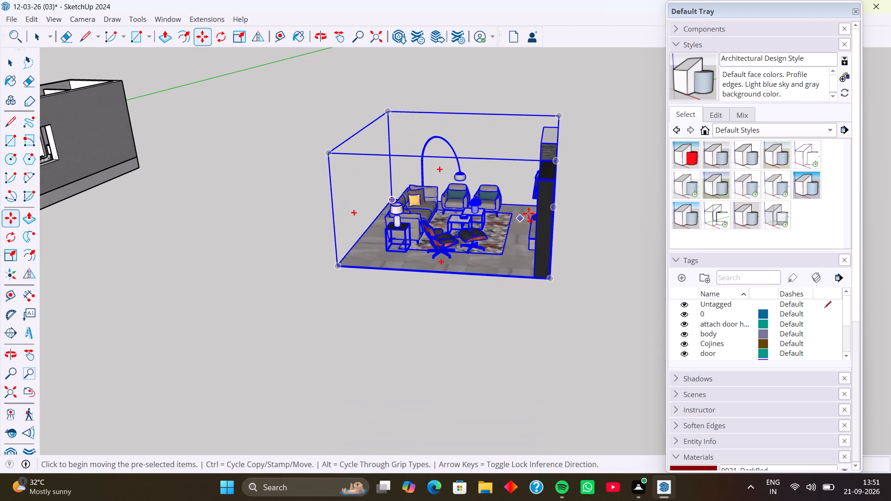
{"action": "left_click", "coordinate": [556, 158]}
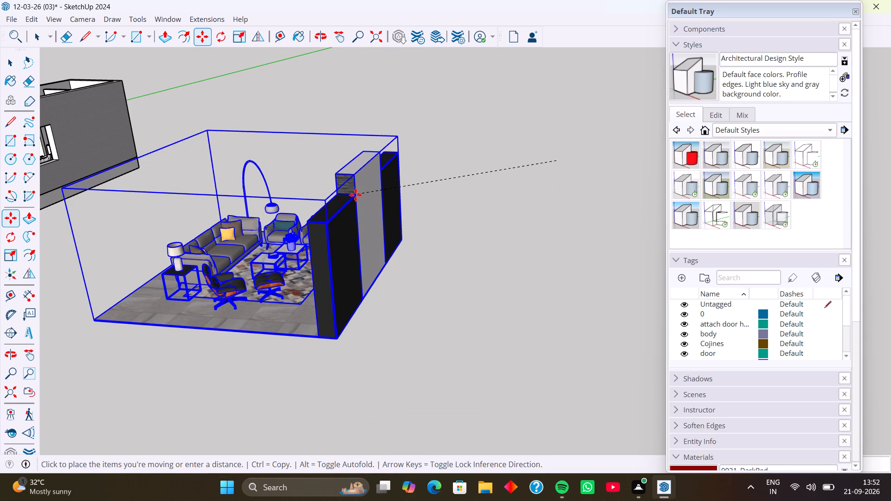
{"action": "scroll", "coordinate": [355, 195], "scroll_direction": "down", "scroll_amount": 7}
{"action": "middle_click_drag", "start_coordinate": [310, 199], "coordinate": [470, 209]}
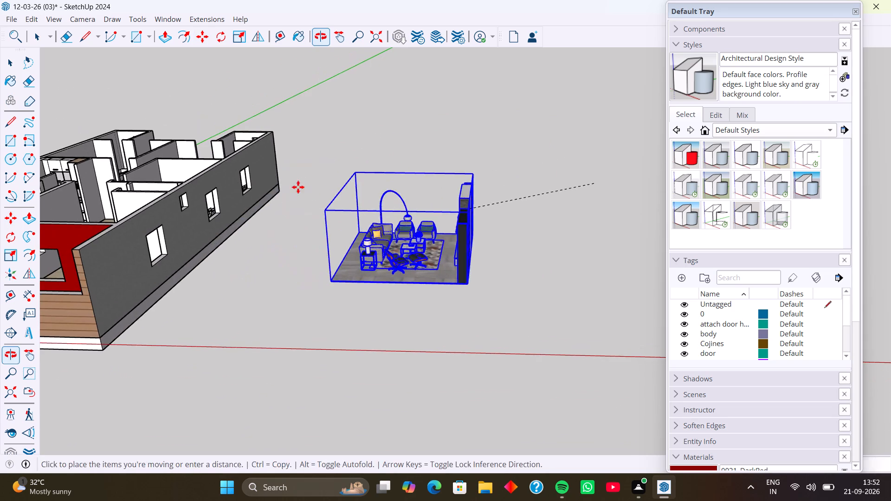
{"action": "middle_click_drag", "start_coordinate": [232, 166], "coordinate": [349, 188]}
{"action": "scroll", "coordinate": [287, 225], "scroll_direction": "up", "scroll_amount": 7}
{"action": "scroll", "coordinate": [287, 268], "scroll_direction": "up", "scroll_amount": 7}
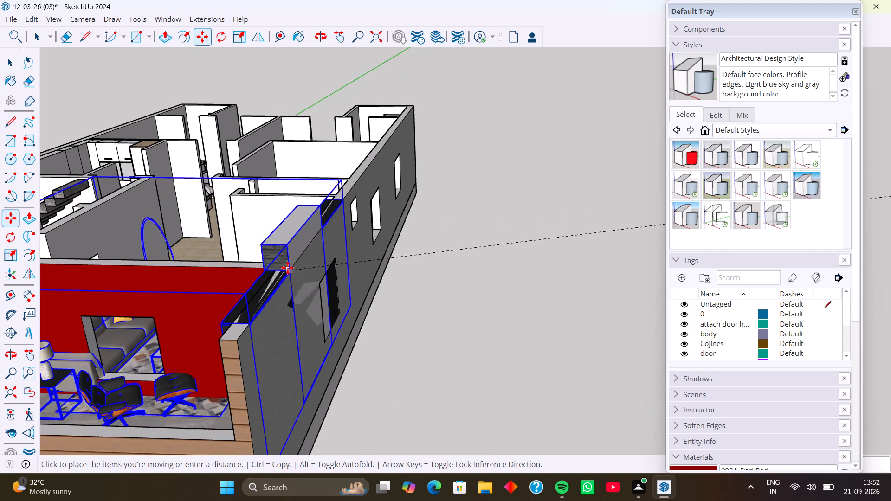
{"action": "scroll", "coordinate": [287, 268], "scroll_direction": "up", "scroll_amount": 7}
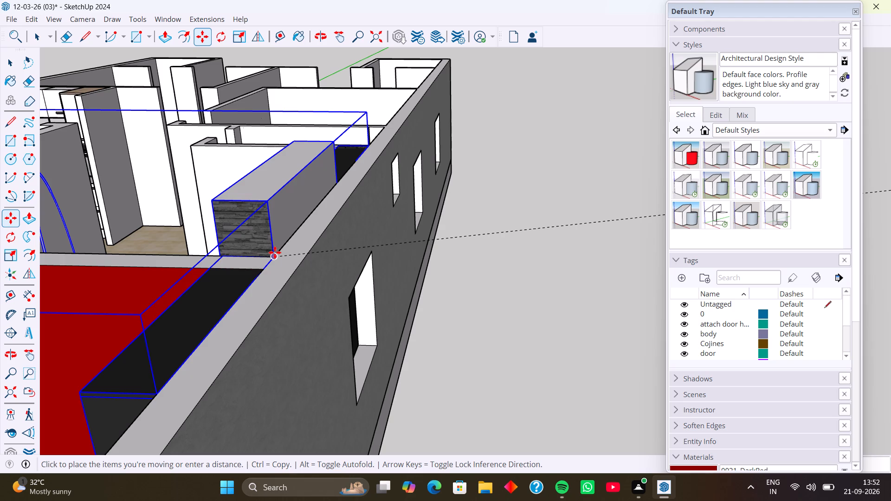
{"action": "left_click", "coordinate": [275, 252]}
Move the living room group back out of the house and place it on open ground beside the front side wall.
{"action": "middle_click_drag", "start_coordinate": [315, 229], "coordinate": [303, 359]}
{"action": "scroll", "coordinate": [304, 281], "scroll_direction": "down", "scroll_amount": 6}
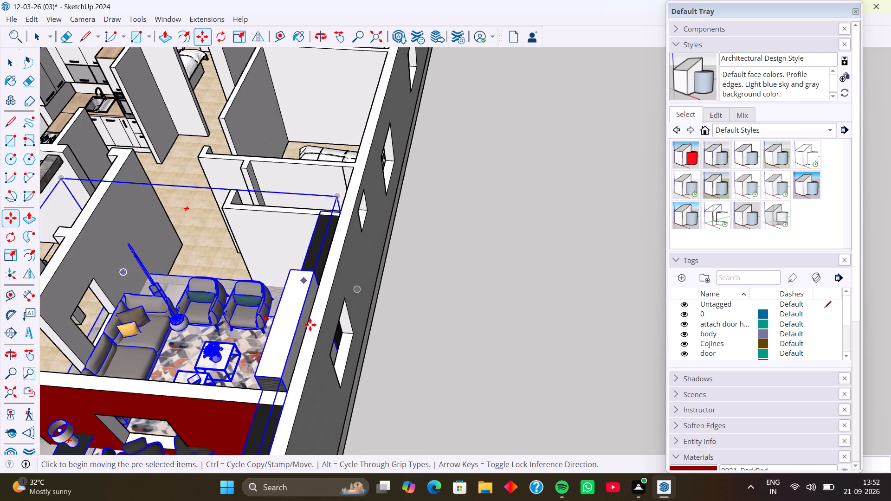
{"action": "scroll", "coordinate": [311, 338], "scroll_direction": "down", "scroll_amount": 3}
{"action": "middle_click_drag", "start_coordinate": [311, 338], "coordinate": [343, 251]}
{"action": "middle_click_drag", "start_coordinate": [336, 288], "coordinate": [303, 298]}
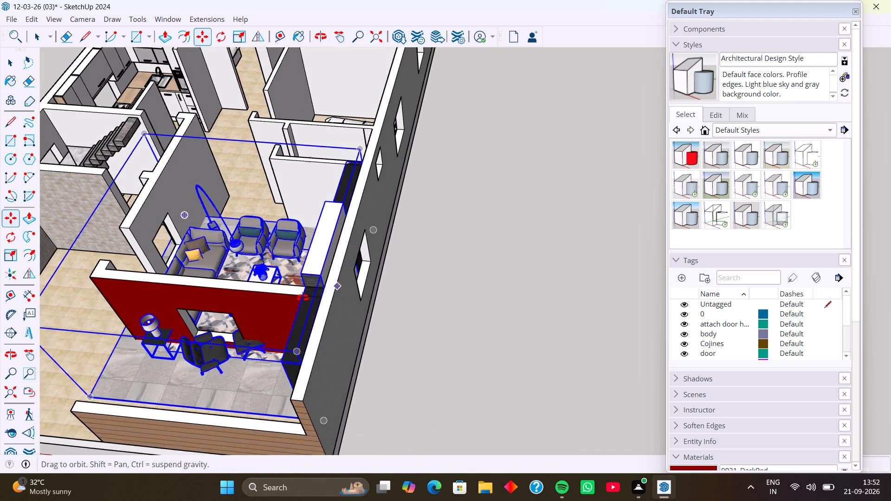
{"action": "middle_click_drag", "start_coordinate": [303, 298], "coordinate": [299, 276]}
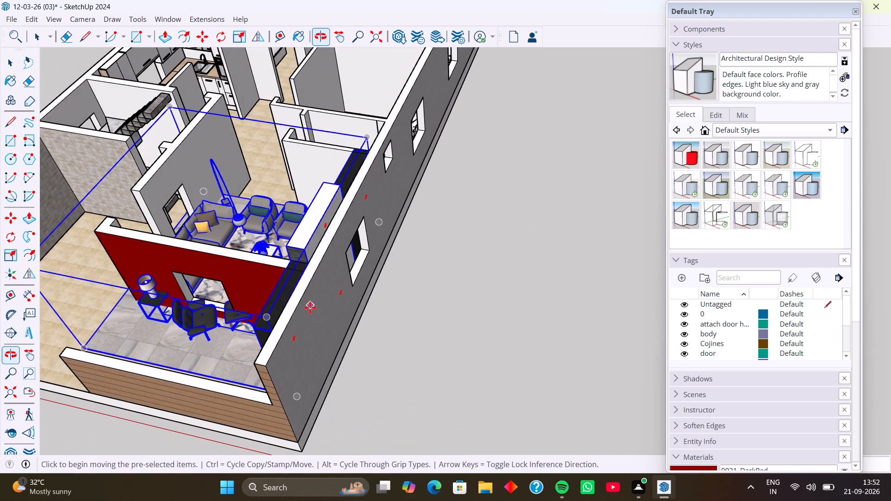
{"action": "middle_click_drag", "start_coordinate": [309, 308], "coordinate": [269, 389]}
{"action": "middle_click_drag", "start_coordinate": [304, 345], "coordinate": [235, 354]}
{"action": "scroll", "coordinate": [256, 316], "scroll_direction": "up", "scroll_amount": 4}
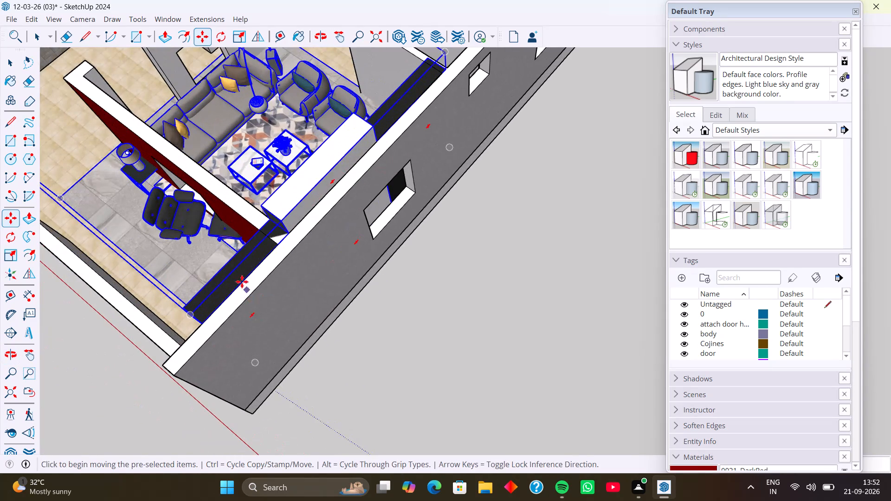
{"action": "left_click", "coordinate": [189, 315]}
{"action": "scroll", "coordinate": [431, 267], "scroll_direction": "down", "scroll_amount": 2}
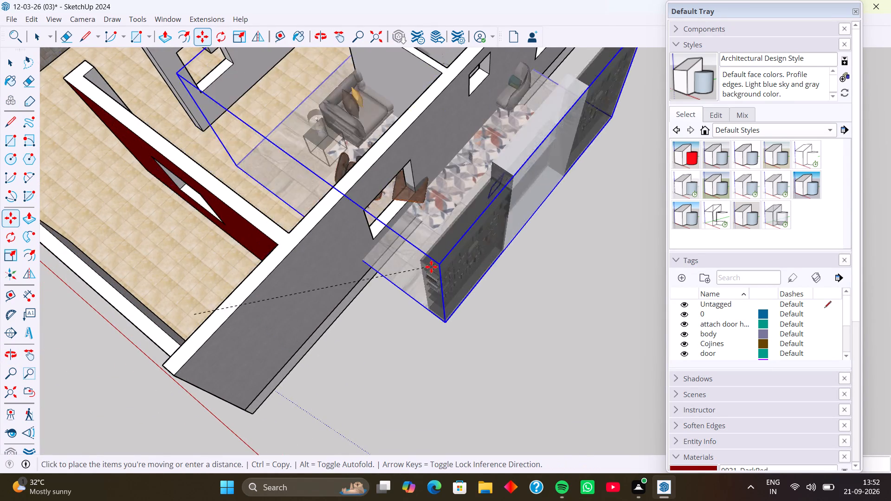
{"action": "scroll", "coordinate": [431, 267], "scroll_direction": "down", "scroll_amount": 4}
{"action": "middle_click_drag", "start_coordinate": [431, 269], "coordinate": [320, 205], "text": "shift"}
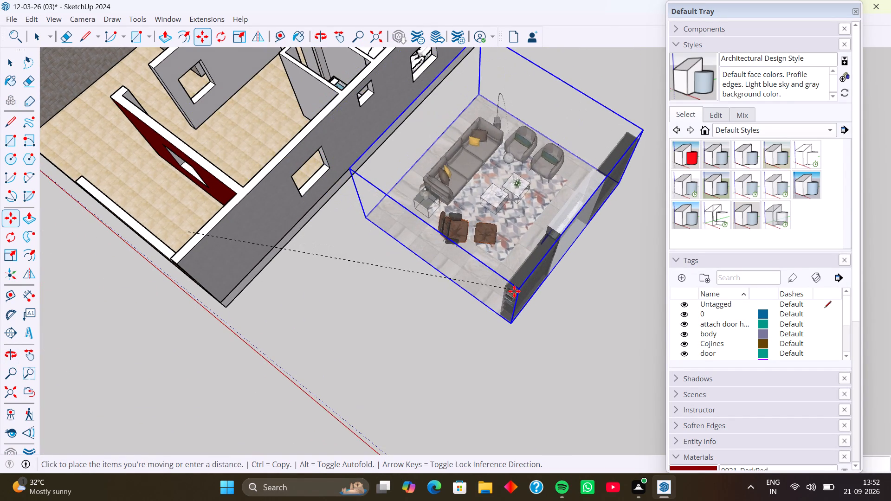
{"action": "left_click", "coordinate": [515, 292]}
{"action": "middle_click_drag", "start_coordinate": [511, 308], "coordinate": [559, 189]}
{"action": "middle_click_drag", "start_coordinate": [483, 250], "coordinate": [555, 237]}
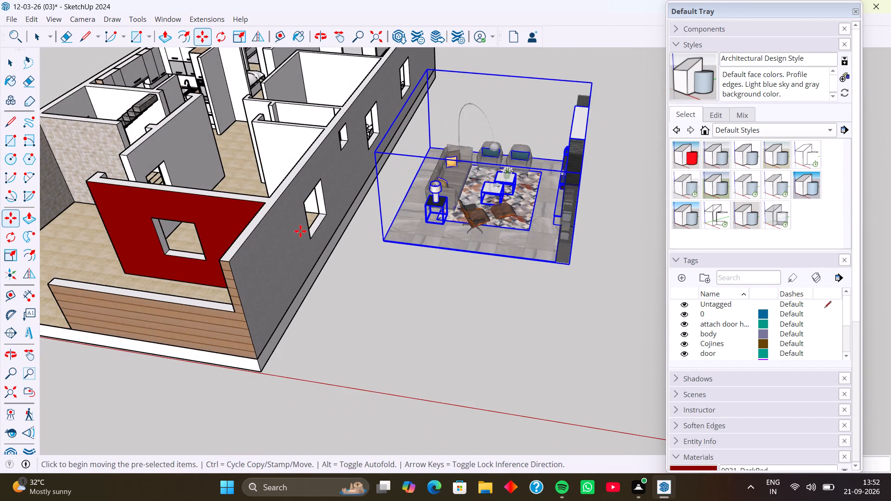
Rotate the living room group 180° about the vertical axis at its floor corner nearest the house's side wall.
{"action": "left_click", "coordinate": [14, 241]}
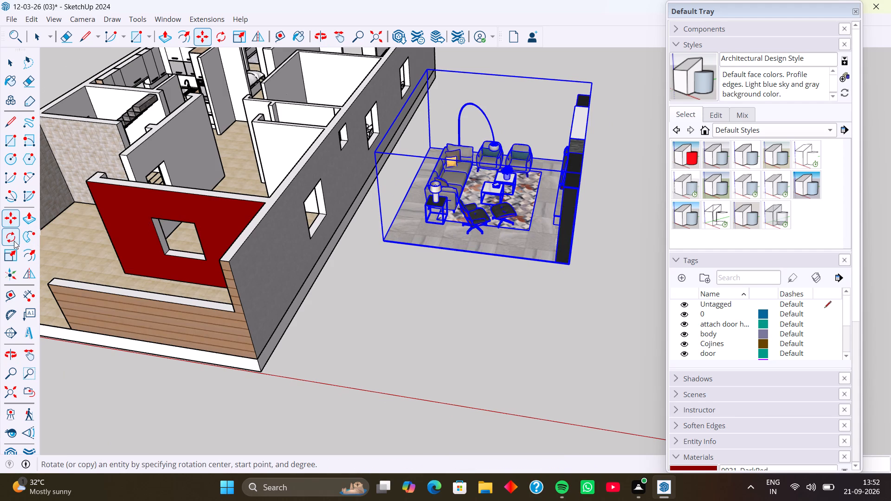
{"action": "key", "text": "Up"}
{"action": "left_click", "coordinate": [386, 243]}
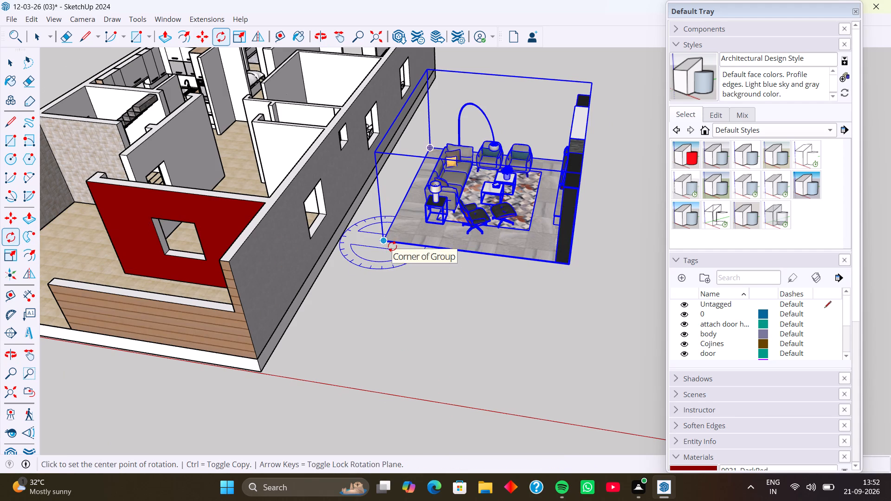
{"action": "left_click", "coordinate": [595, 267]}
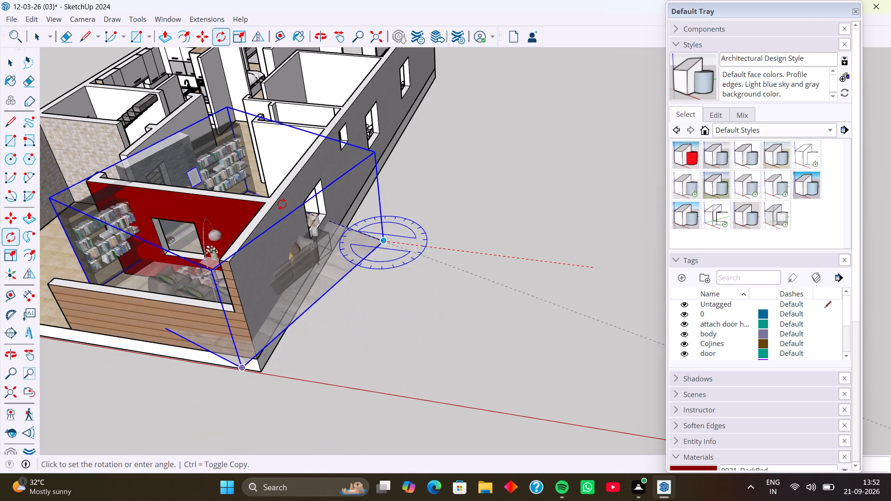
{"action": "left_click", "coordinate": [266, 232]}
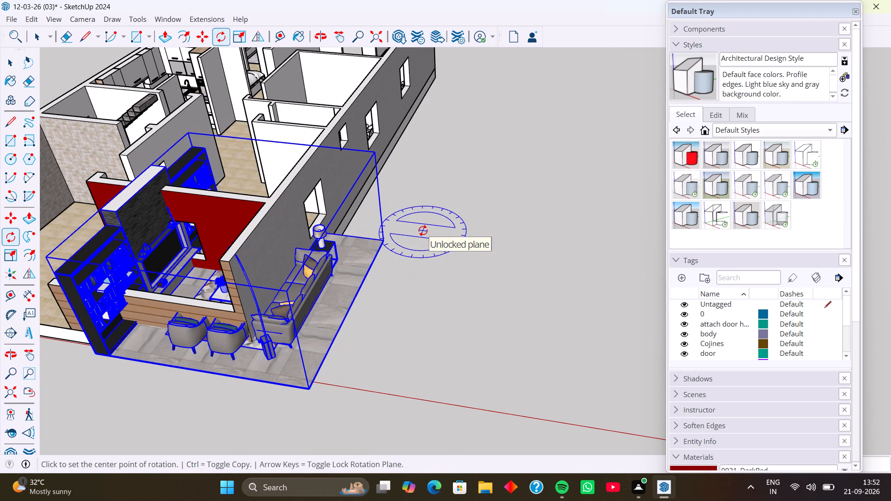
Move the living room group by its upper corner to the inside corner where the side wall meets the bathroom partition.
{"action": "key", "text": "m"}
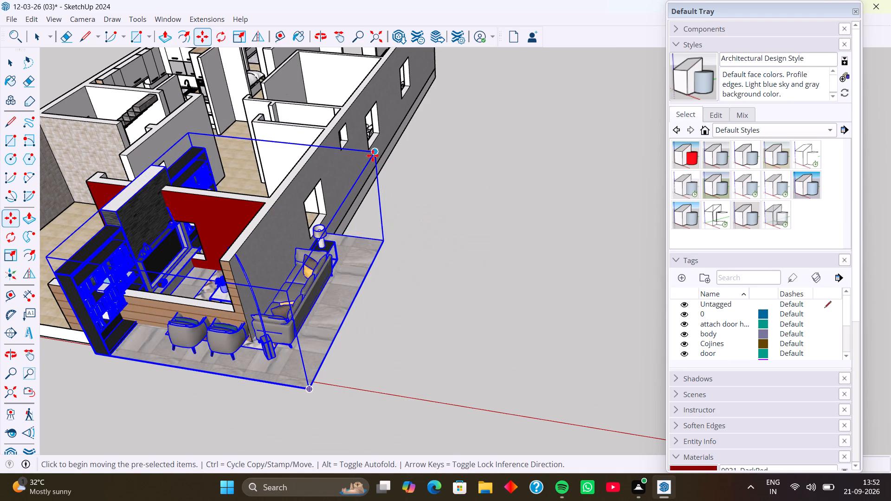
{"action": "left_click", "coordinate": [376, 151]}
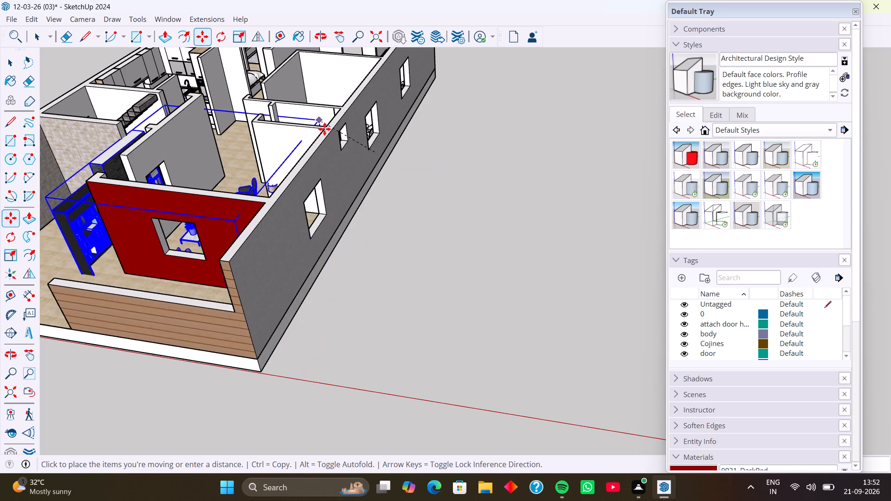
{"action": "scroll", "coordinate": [326, 131], "scroll_direction": "up", "scroll_amount": 17}
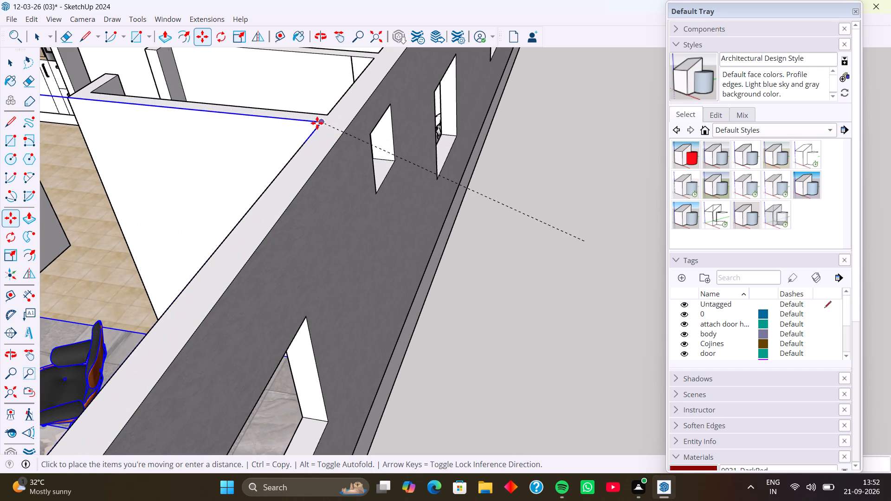
{"action": "left_click", "coordinate": [317, 123]}
{"action": "scroll", "coordinate": [355, 231], "scroll_direction": "down", "scroll_amount": 19}
{"action": "scroll", "coordinate": [303, 288], "scroll_direction": "down", "scroll_amount": 3}
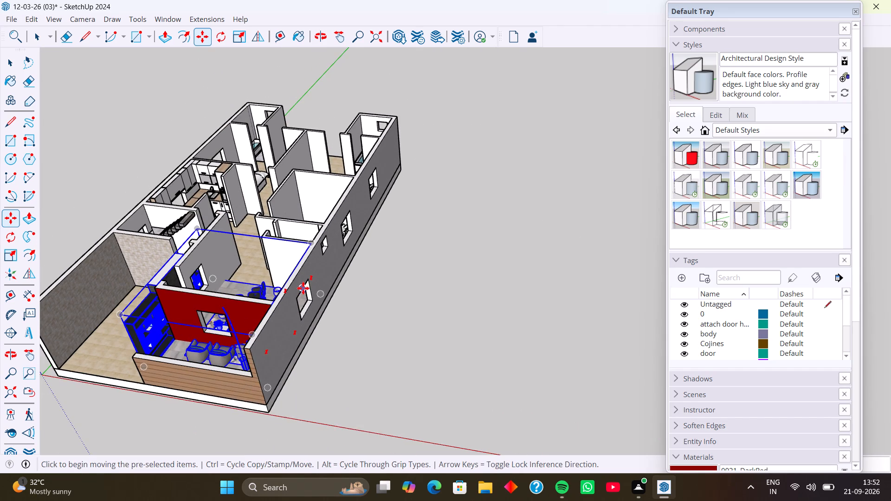
Examine from several angles how the living room group sits against the red partition, the windowed partition and the side wall.
{"action": "middle_click_drag", "start_coordinate": [301, 289], "coordinate": [467, 282], "text": "shift"}
{"action": "middle_click_drag", "start_coordinate": [409, 291], "coordinate": [474, 286]}
{"action": "scroll", "coordinate": [413, 300], "scroll_direction": "up", "scroll_amount": 5}
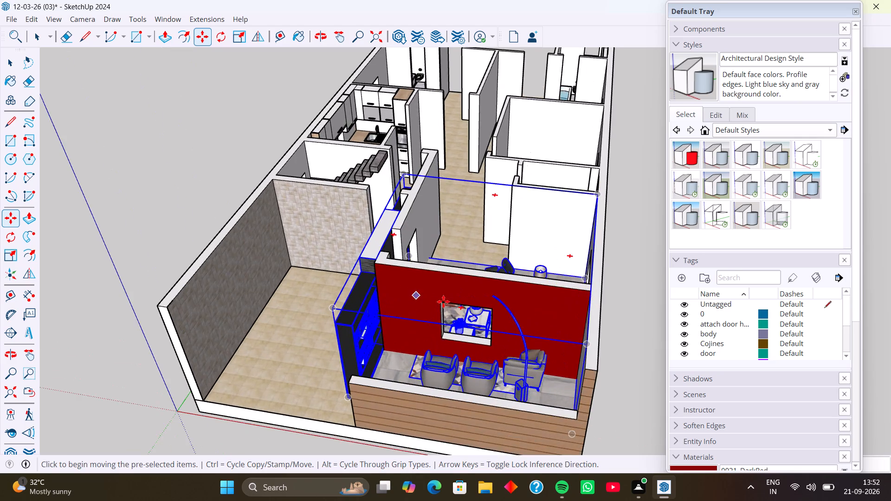
{"action": "middle_click_drag", "start_coordinate": [446, 302], "coordinate": [363, 373]}
{"action": "middle_click_drag", "start_coordinate": [417, 368], "coordinate": [243, 386]}
{"action": "middle_click_drag", "start_coordinate": [362, 352], "coordinate": [310, 342]}
{"action": "middle_click_drag", "start_coordinate": [451, 374], "coordinate": [413, 366]}
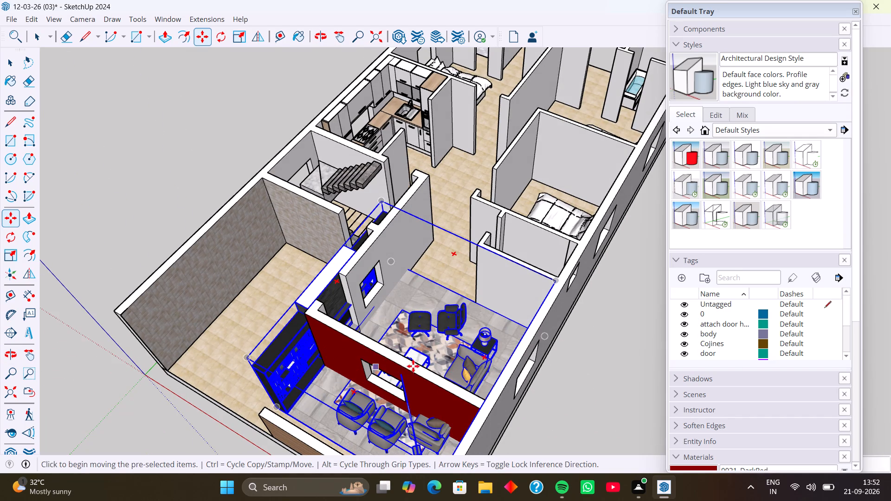
{"action": "middle_click_drag", "start_coordinate": [413, 366], "coordinate": [394, 313]}
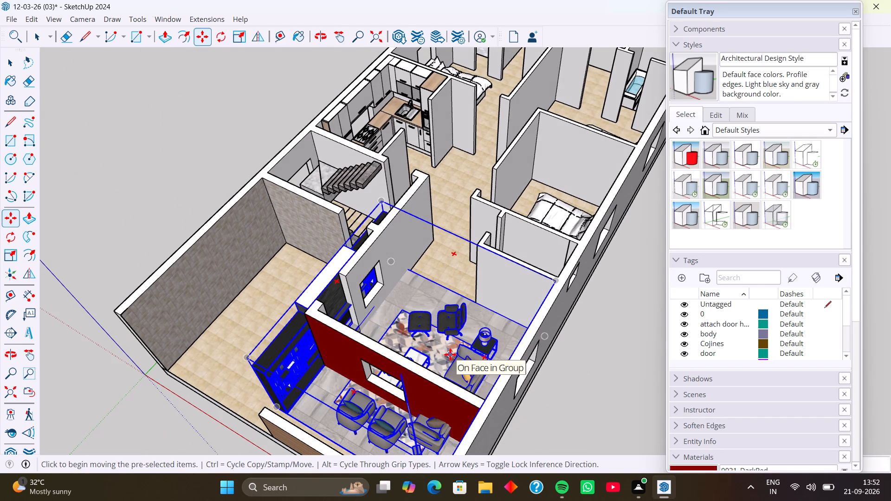
{"action": "middle_click_drag", "start_coordinate": [465, 362], "coordinate": [403, 294]}
{"action": "middle_click_drag", "start_coordinate": [479, 358], "coordinate": [460, 361]}
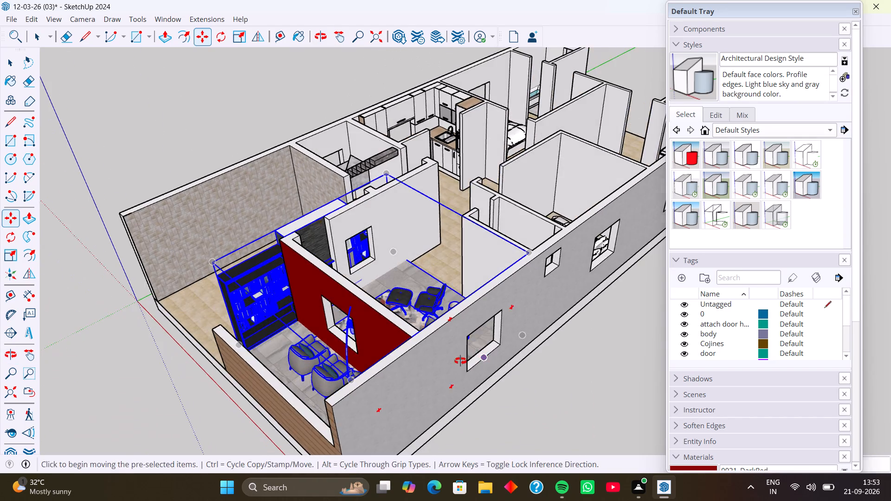
{"action": "middle_click_drag", "start_coordinate": [460, 361], "coordinate": [346, 363]}
{"action": "scroll", "coordinate": [361, 248], "scroll_direction": "up", "scroll_amount": 3}
{"action": "scroll", "coordinate": [361, 248], "scroll_direction": "down", "scroll_amount": 3}
{"action": "middle_click_drag", "start_coordinate": [361, 248], "coordinate": [476, 338]}
{"action": "middle_click_drag", "start_coordinate": [466, 350], "coordinate": [430, 356]}
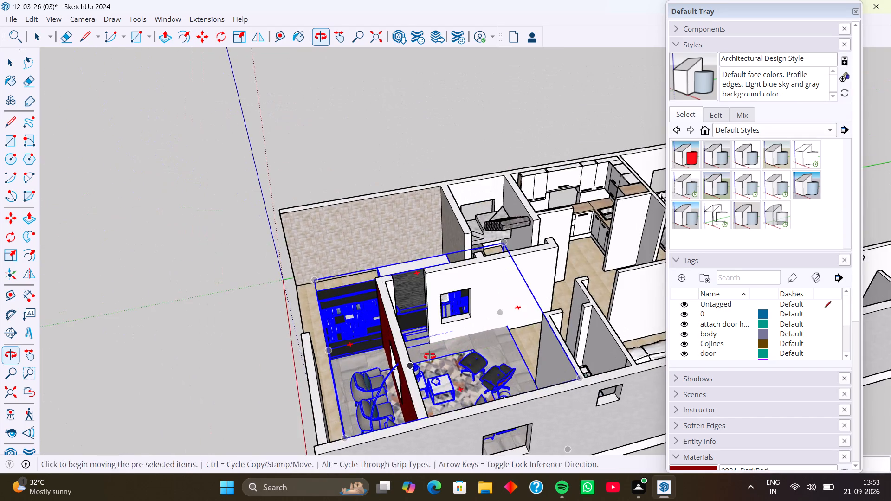
{"action": "middle_click_drag", "start_coordinate": [430, 356], "coordinate": [375, 352]}
{"action": "scroll", "coordinate": [390, 346], "scroll_direction": "up", "scroll_amount": 3}
{"action": "middle_click_drag", "start_coordinate": [390, 345], "coordinate": [489, 345]}
{"action": "scroll", "coordinate": [438, 349], "scroll_direction": "down", "scroll_amount": 3}
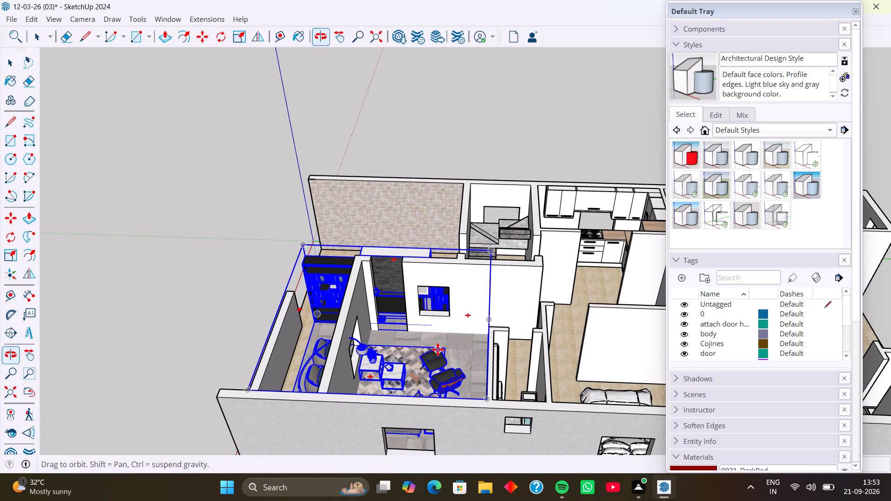
{"action": "scroll", "coordinate": [438, 349], "scroll_direction": "down", "scroll_amount": 3}
{"action": "middle_click_drag", "start_coordinate": [425, 359], "coordinate": [509, 360]}
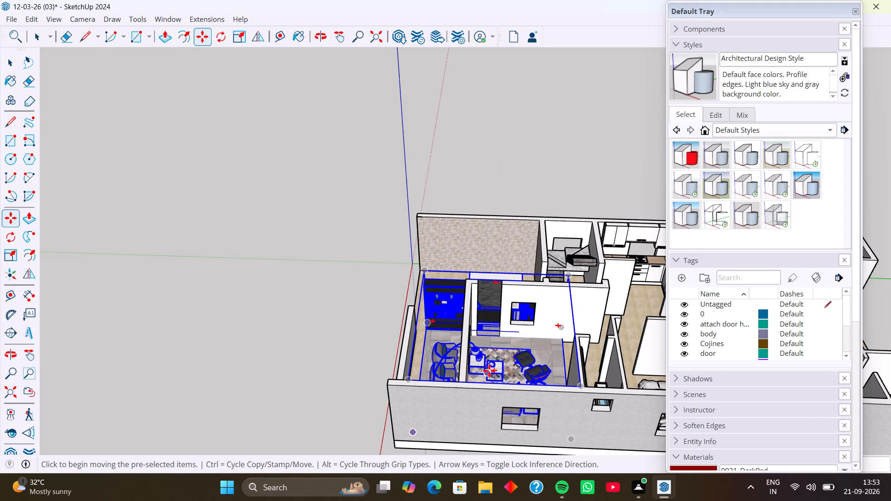
{"action": "scroll", "coordinate": [479, 352], "scroll_direction": "down", "scroll_amount": 2}
{"action": "middle_click_drag", "start_coordinate": [478, 352], "coordinate": [437, 360], "text": "shift"}
{"action": "middle_click_drag", "start_coordinate": [437, 360], "coordinate": [436, 360], "text": "shift"}
{"action": "middle_click_drag", "start_coordinate": [504, 341], "coordinate": [458, 352]}
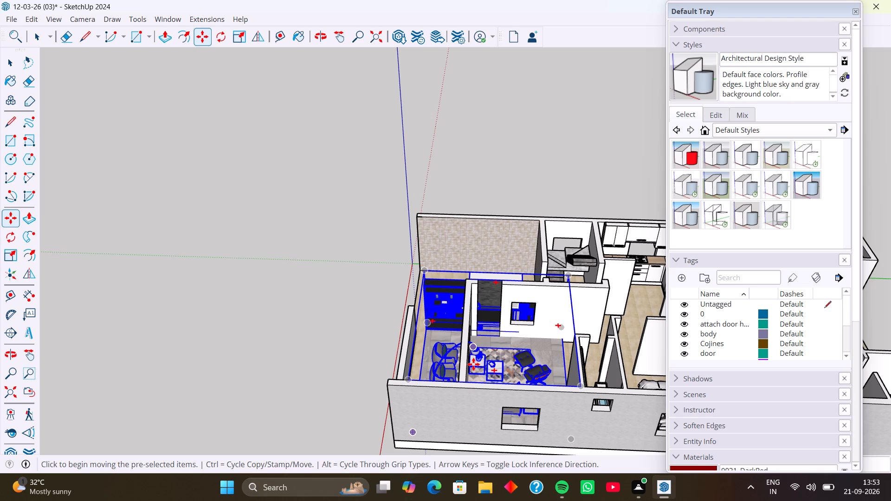
{"action": "middle_click_drag", "start_coordinate": [471, 356], "coordinate": [466, 403]}
{"action": "middle_click_drag", "start_coordinate": [491, 352], "coordinate": [497, 386]}
{"action": "middle_click_drag", "start_coordinate": [492, 360], "coordinate": [496, 380]}
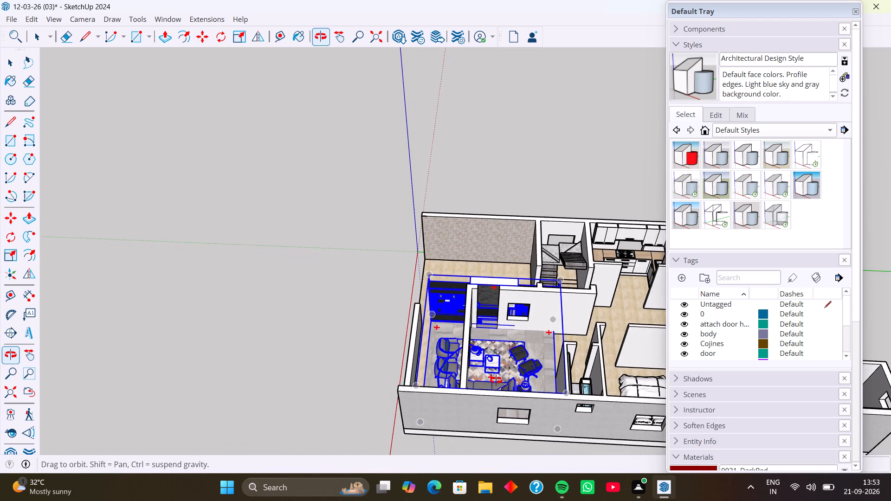
{"action": "middle_click_drag", "start_coordinate": [496, 380], "coordinate": [497, 415]}
{"action": "middle_click_drag", "start_coordinate": [501, 354], "coordinate": [504, 411]}
{"action": "scroll", "coordinate": [465, 364], "scroll_direction": "up", "scroll_amount": 4}
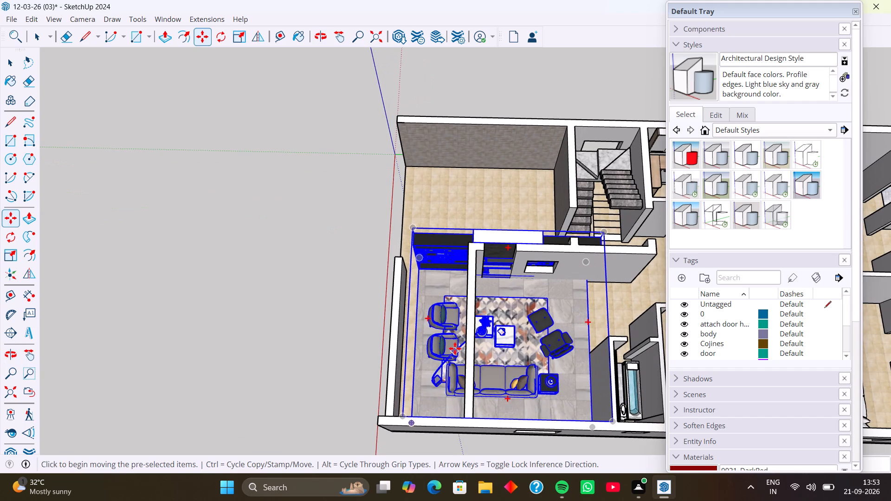
{"action": "scroll", "coordinate": [455, 348], "scroll_direction": "down", "scroll_amount": 1}
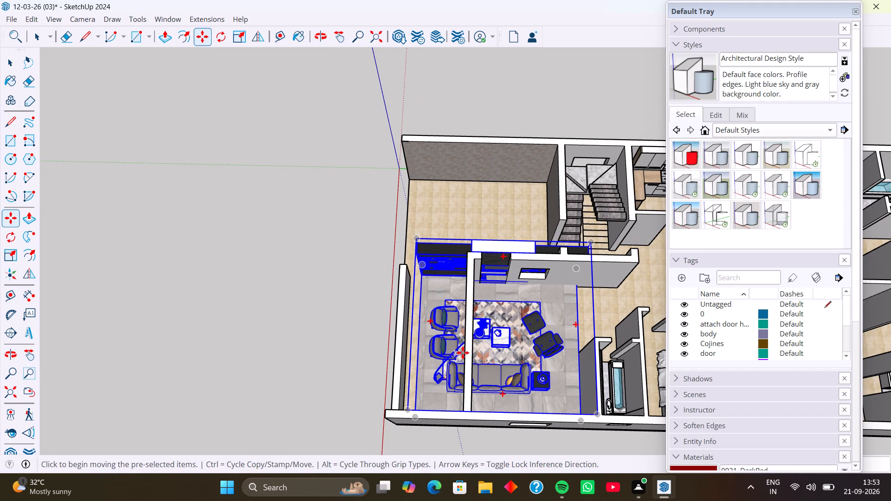
Scale the living room group along the house's length so its front side meets the inner face of the red partition.
{"action": "middle_click_drag", "start_coordinate": [463, 353], "coordinate": [424, 327], "text": "shift"}
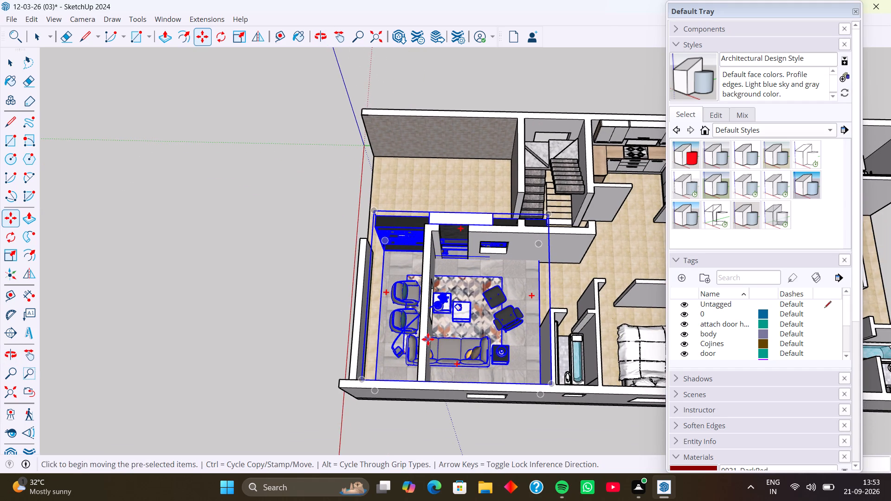
{"action": "key", "text": "s"}
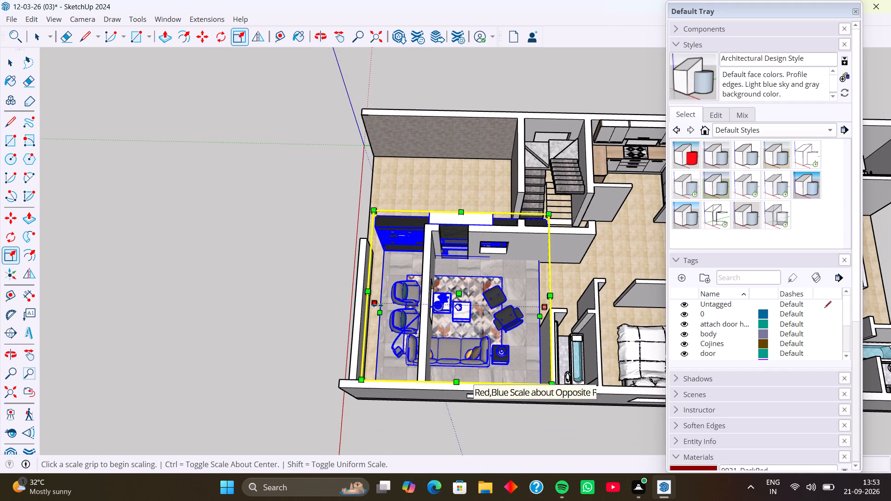
{"action": "left_click", "coordinate": [377, 305]}
{"action": "left_click", "coordinate": [426, 307]}
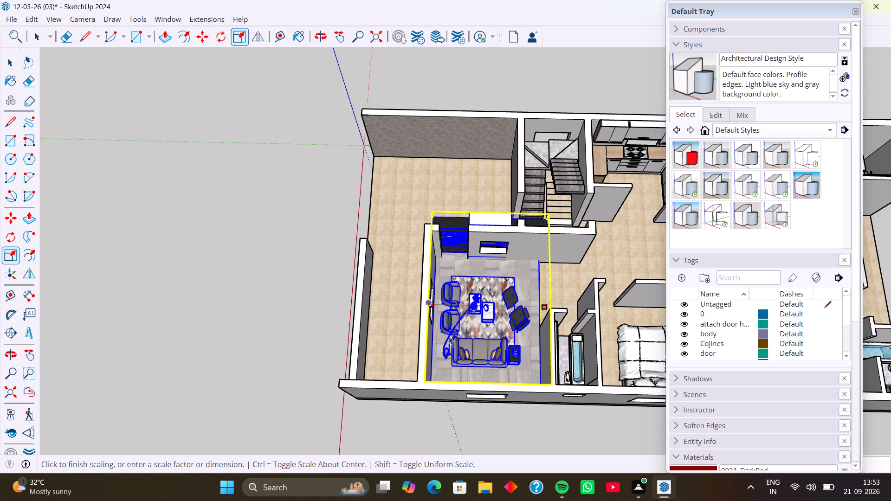
Scale the living room group across the house's width, bringing its TV wall inside the room in front of the windowed partition.
{"action": "middle_click_drag", "start_coordinate": [455, 337], "coordinate": [415, 336]}
{"action": "scroll", "coordinate": [461, 329], "scroll_direction": "up", "scroll_amount": 1}
{"action": "middle_click_drag", "start_coordinate": [461, 328], "coordinate": [397, 324]}
{"action": "scroll", "coordinate": [497, 231], "scroll_direction": "up", "scroll_amount": 2}
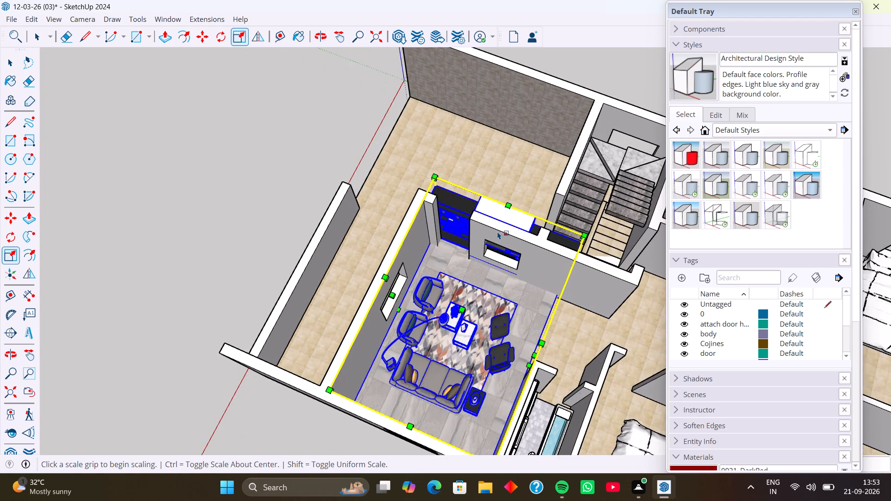
{"action": "middle_click_drag", "start_coordinate": [508, 254], "coordinate": [514, 219]}
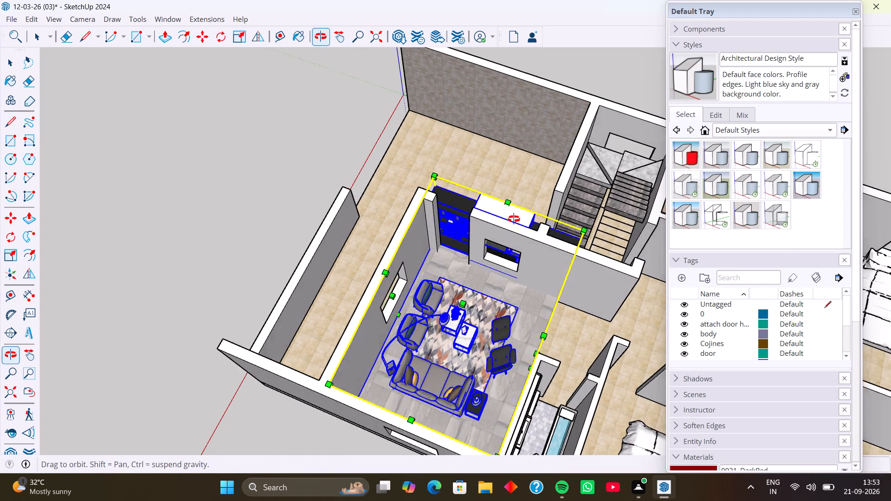
{"action": "middle_click_drag", "start_coordinate": [514, 219], "coordinate": [518, 204]}
{"action": "middle_click_drag", "start_coordinate": [523, 245], "coordinate": [434, 272]}
{"action": "middle_click_drag", "start_coordinate": [527, 278], "coordinate": [342, 303]}
{"action": "middle_click_drag", "start_coordinate": [473, 324], "coordinate": [369, 283]}
{"action": "middle_click_drag", "start_coordinate": [525, 323], "coordinate": [452, 306]}
{"action": "left_click", "coordinate": [509, 310]}
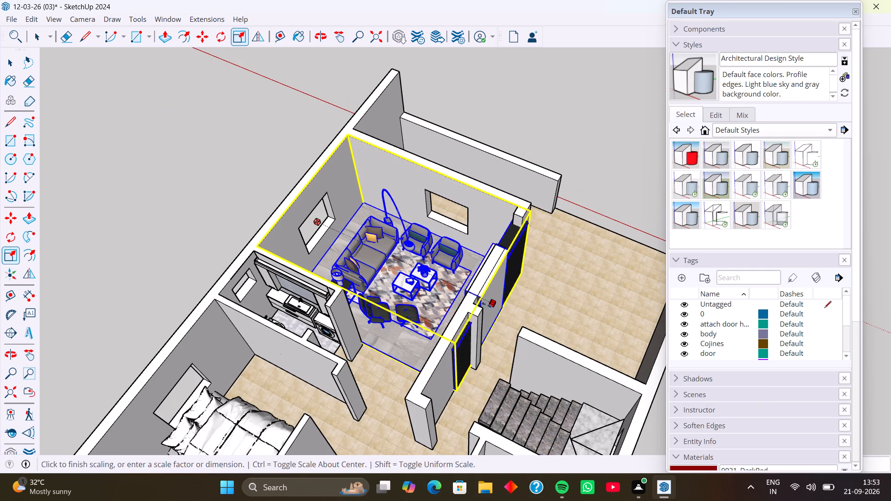
{"action": "left_click", "coordinate": [464, 295]}
Explode the scaled living room group into its separate furniture and wall pieces, leaving nothing selected.
{"action": "middle_click_drag", "start_coordinate": [457, 314], "coordinate": [461, 314]}
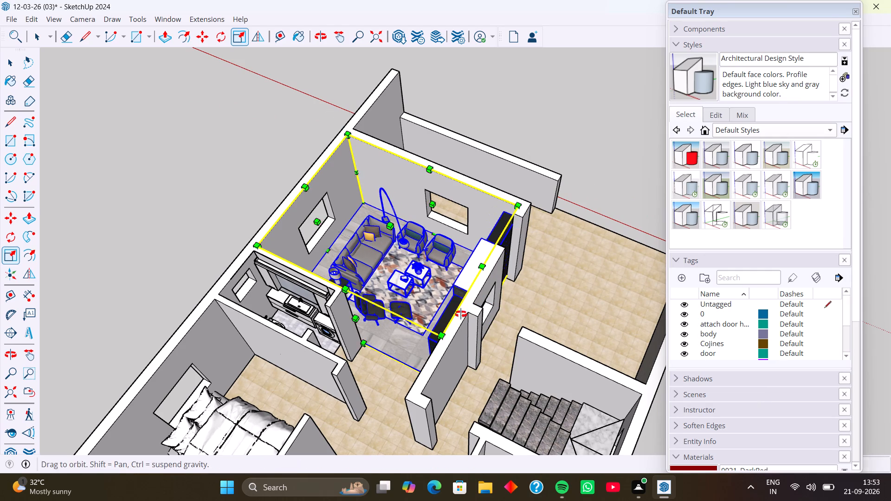
{"action": "middle_click_drag", "start_coordinate": [461, 314], "coordinate": [607, 310]}
{"action": "scroll", "coordinate": [456, 299], "scroll_direction": "up", "scroll_amount": 1}
{"action": "middle_click_drag", "start_coordinate": [457, 298], "coordinate": [741, 276]}
{"action": "middle_click_drag", "start_coordinate": [508, 250], "coordinate": [630, 154]}
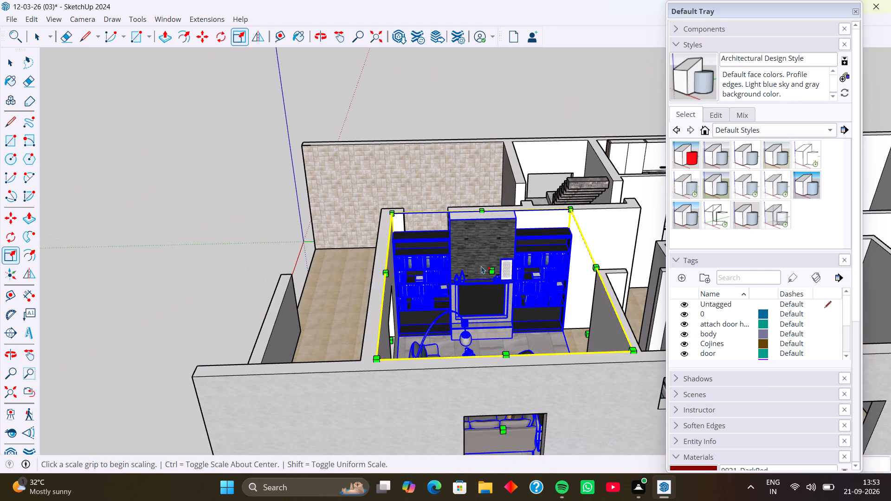
{"action": "middle_click_drag", "start_coordinate": [418, 332], "coordinate": [402, 409]}
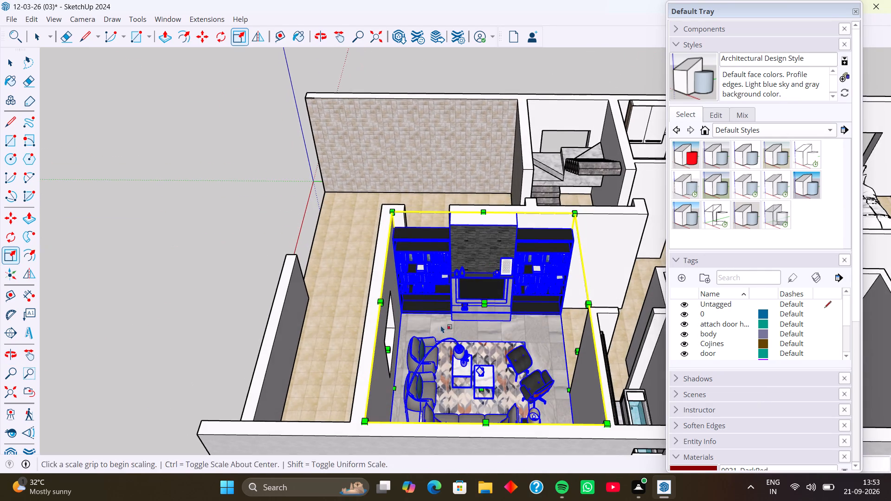
{"action": "middle_click_drag", "start_coordinate": [441, 325], "coordinate": [434, 379]}
{"action": "scroll", "coordinate": [455, 323], "scroll_direction": "up", "scroll_amount": 4}
{"action": "scroll", "coordinate": [455, 323], "scroll_direction": "down", "scroll_amount": 5}
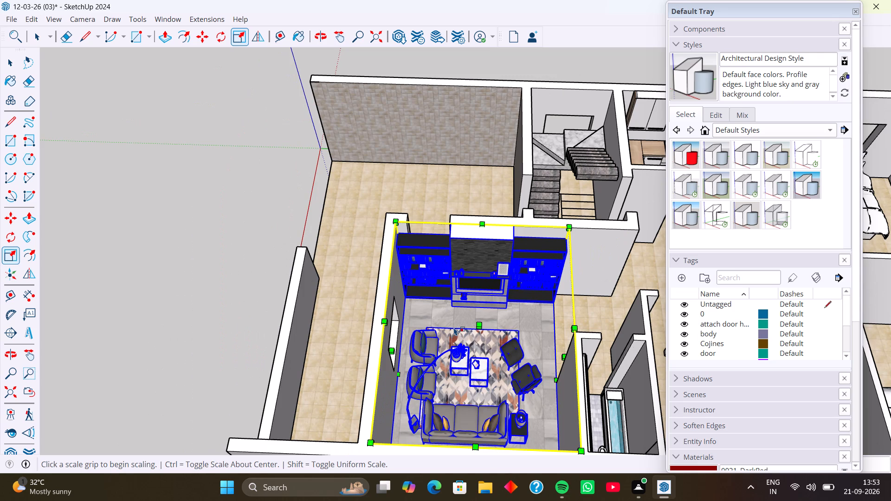
{"action": "key", "text": "space"}
{"action": "right_click", "coordinate": [449, 317]}
{"action": "left_click", "coordinate": [513, 81]}
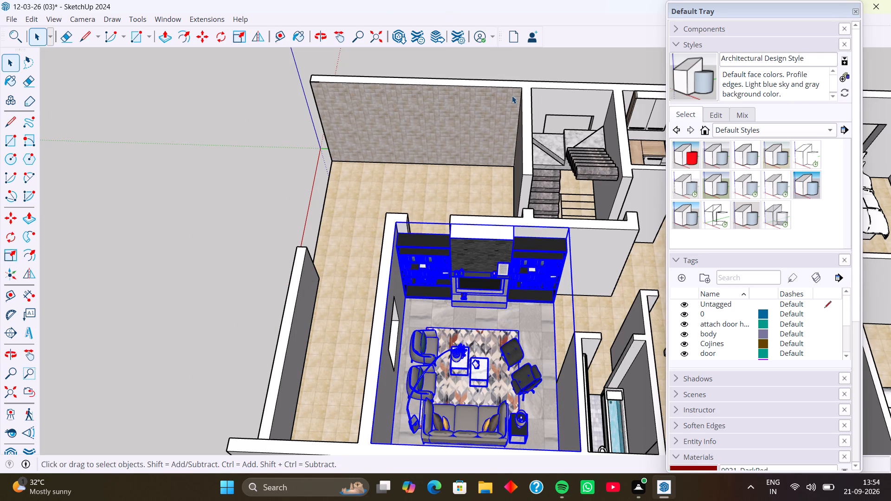
{"action": "left_click", "coordinate": [274, 229]}
Delete the central stone-clad TV wall panel between the two black bookshelves.
{"action": "left_click", "coordinate": [495, 253]}
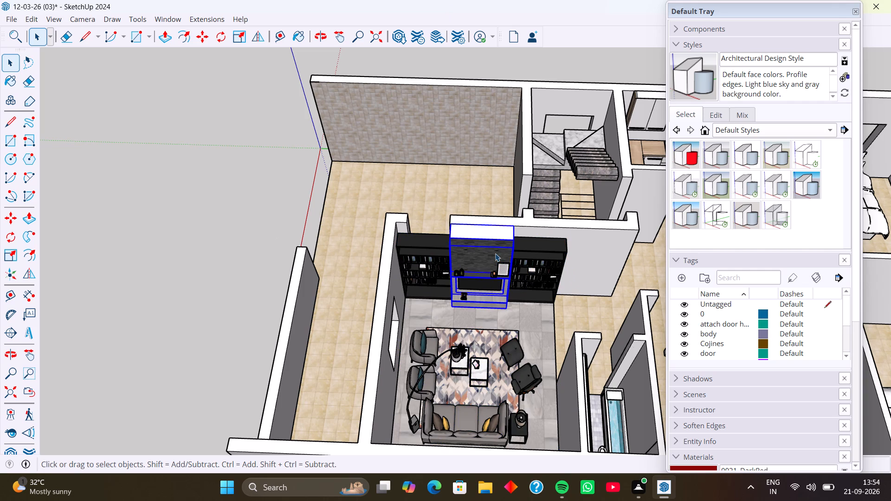
{"action": "key", "text": "Delete"}
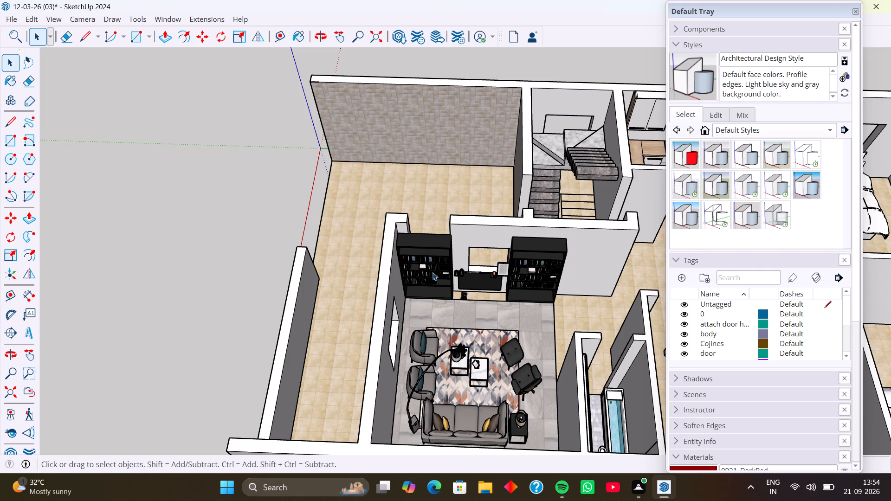
Delete the two black bookshelves standing on either side of the TV in the living room.
{"action": "left_click", "coordinate": [433, 272]}
{"action": "triple_click", "coordinate": [432, 268]}
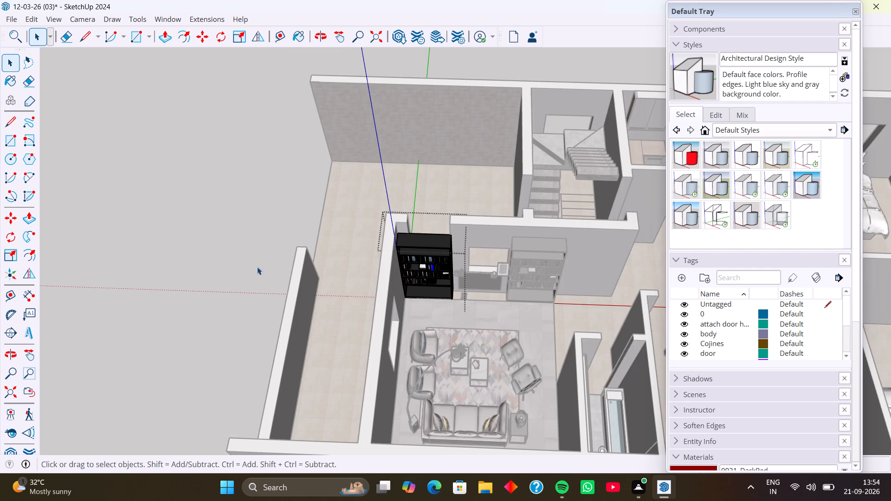
{"action": "left_click", "coordinate": [256, 267]}
{"action": "left_click", "coordinate": [426, 248]}
{"action": "key", "text": "Delete"}
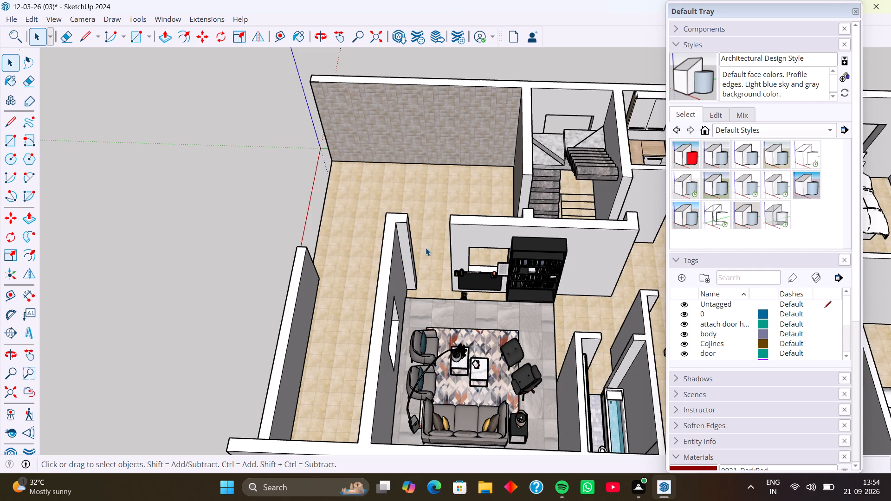
{"action": "left_click", "coordinate": [547, 249]}
{"action": "key", "text": "Delete"}
Delete the framed picture and the small shelf ornaments left floating above and beside the TV.
{"action": "middle_click_drag", "start_coordinate": [540, 299], "coordinate": [521, 192]}
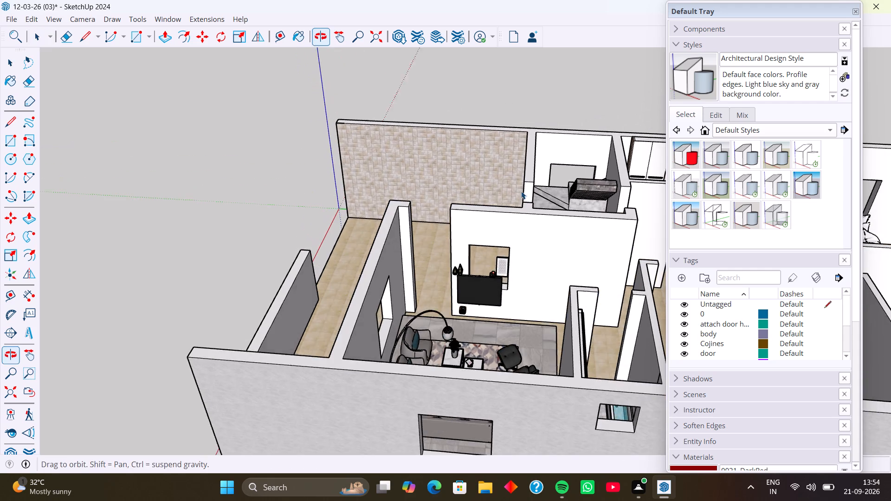
{"action": "middle_click_drag", "start_coordinate": [511, 263], "coordinate": [507, 182]}
{"action": "middle_click_drag", "start_coordinate": [516, 274], "coordinate": [459, 369]}
{"action": "scroll", "coordinate": [452, 369], "scroll_direction": "up", "scroll_amount": 1}
{"action": "middle_click_drag", "start_coordinate": [517, 345], "coordinate": [332, 371]}
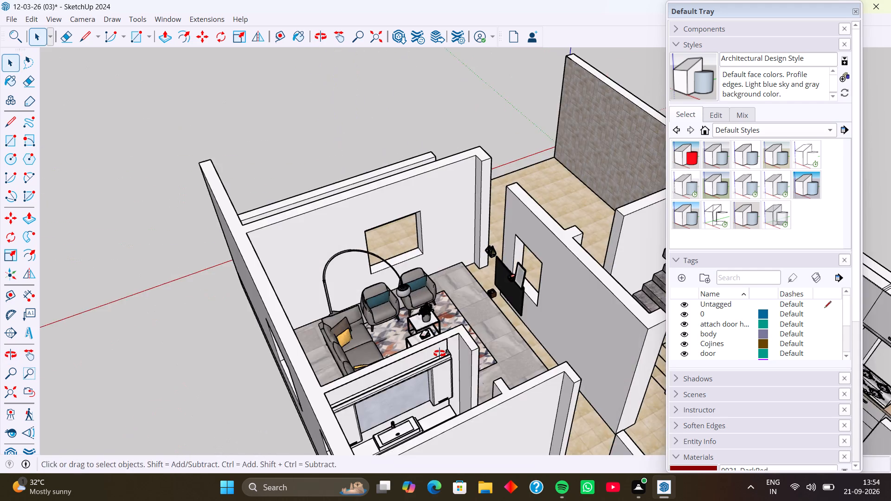
{"action": "middle_click_drag", "start_coordinate": [455, 350], "coordinate": [198, 358]}
{"action": "middle_click_drag", "start_coordinate": [357, 334], "coordinate": [530, 348]}
{"action": "middle_click_drag", "start_coordinate": [537, 311], "coordinate": [665, 301]}
{"action": "scroll", "coordinate": [509, 250], "scroll_direction": "up", "scroll_amount": 2}
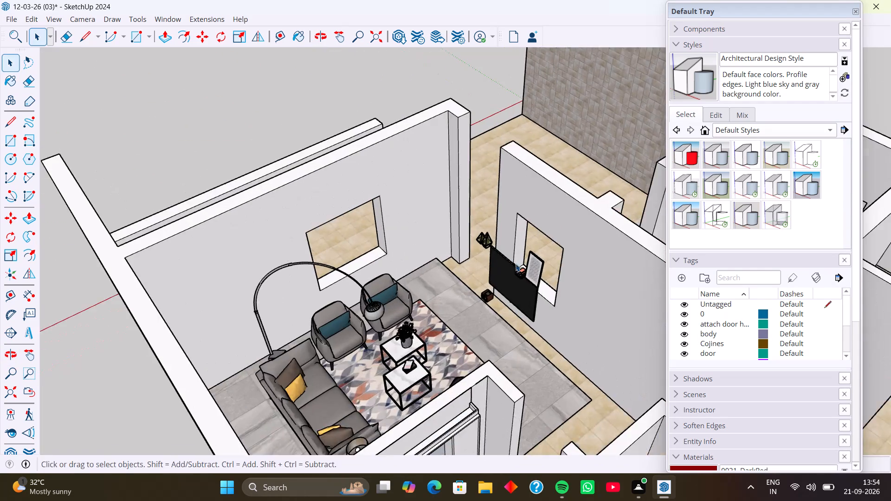
{"action": "scroll", "coordinate": [516, 263], "scroll_direction": "up", "scroll_amount": 5}
{"action": "left_click", "coordinate": [537, 268]}
{"action": "key", "text": "Delete"}
{"action": "left_click", "coordinate": [520, 271]}
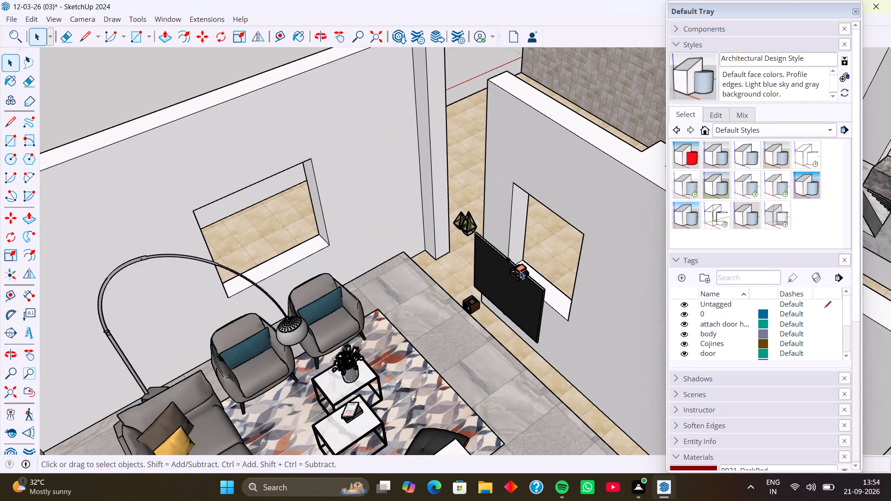
{"action": "key", "text": "Delete"}
{"action": "left_click", "coordinate": [516, 276]}
{"action": "key", "text": "Delete"}
{"action": "left_click", "coordinate": [462, 219]}
{"action": "key", "text": "Delete"}
{"action": "left_click", "coordinate": [471, 221]}
{"action": "key", "text": "Delete"}
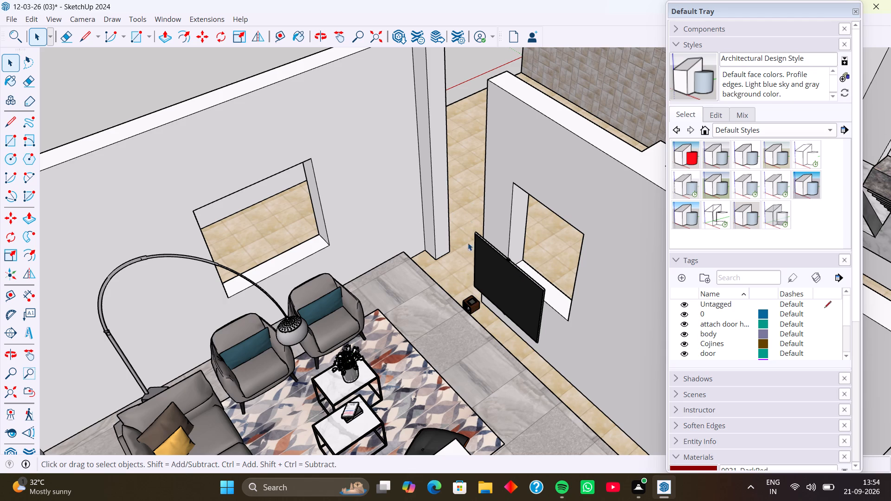
Delete the small black box ornament left floating below the TV.
{"action": "middle_click_drag", "start_coordinate": [465, 283], "coordinate": [581, 263]}
{"action": "middle_click_drag", "start_coordinate": [528, 308], "coordinate": [613, 289]}
{"action": "scroll", "coordinate": [518, 295], "scroll_direction": "up", "scroll_amount": 3}
{"action": "middle_click_drag", "start_coordinate": [524, 283], "coordinate": [517, 257]}
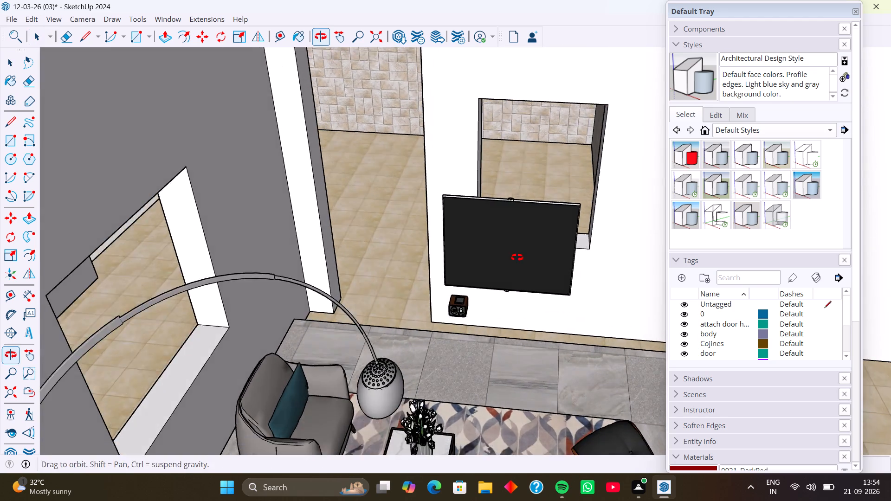
{"action": "middle_click_drag", "start_coordinate": [517, 257], "coordinate": [521, 232]}
{"action": "scroll", "coordinate": [498, 306], "scroll_direction": "down", "scroll_amount": 20}
{"action": "scroll", "coordinate": [498, 306], "scroll_direction": "down", "scroll_amount": 1}
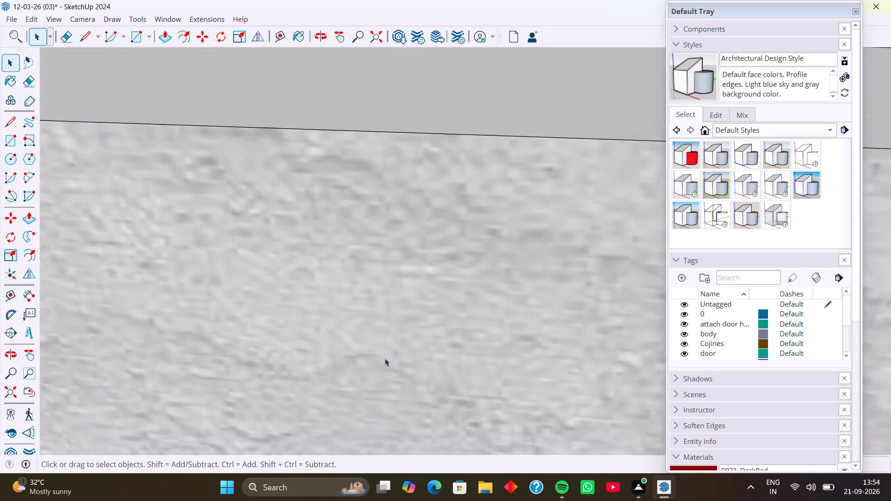
{"action": "scroll", "coordinate": [385, 358], "scroll_direction": "down", "scroll_amount": 13}
{"action": "middle_click_drag", "start_coordinate": [436, 307], "coordinate": [449, 346]}
{"action": "scroll", "coordinate": [436, 260], "scroll_direction": "down", "scroll_amount": 4}
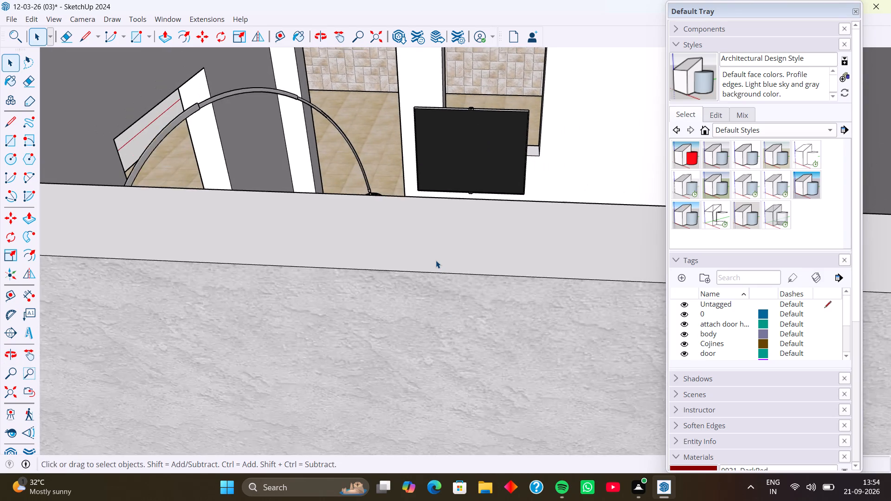
{"action": "scroll", "coordinate": [436, 260], "scroll_direction": "down", "scroll_amount": 5}
{"action": "middle_click_drag", "start_coordinate": [453, 220], "coordinate": [455, 238]}
{"action": "scroll", "coordinate": [415, 199], "scroll_direction": "up", "scroll_amount": 3}
{"action": "left_click", "coordinate": [431, 193]}
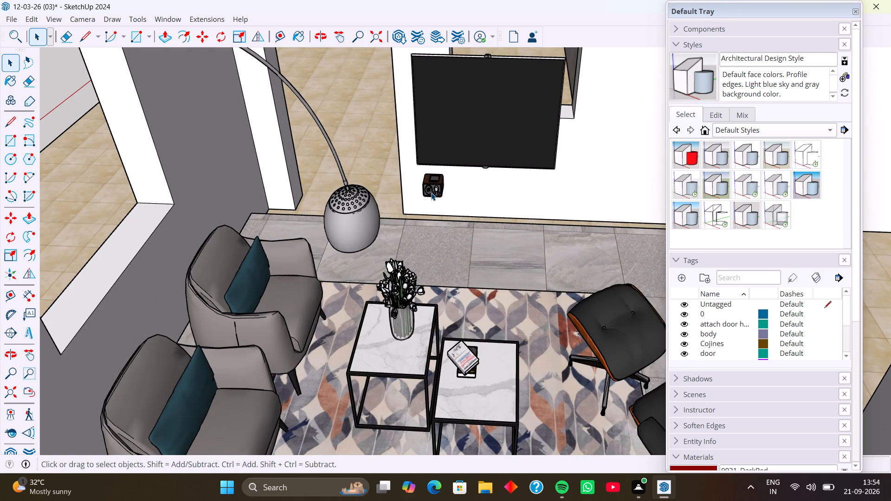
{"action": "key", "text": "Delete"}
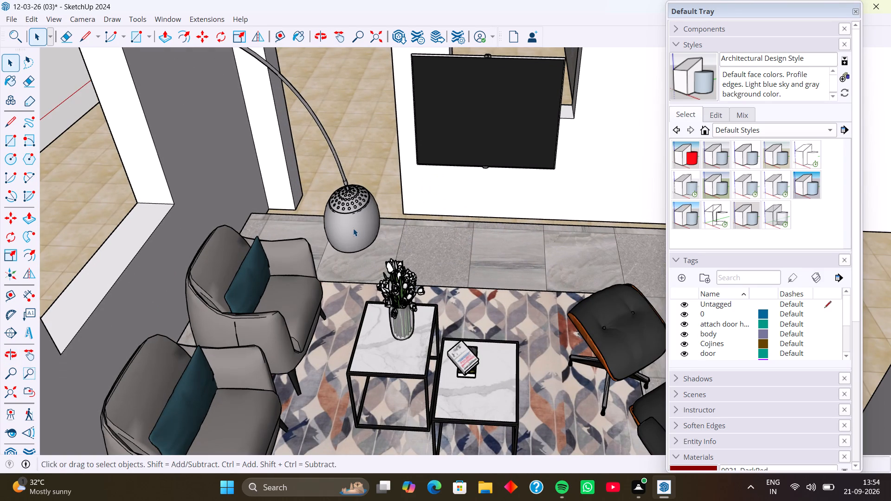
Delete the arched floor lamp hanging over the living room armchairs.
{"action": "left_click", "coordinate": [353, 228]}
{"action": "key", "text": "Delete"}
Move the TV by its upper corner onto the solid partition face beside the window opening, leaving it deselected.
{"action": "scroll", "coordinate": [421, 219], "scroll_direction": "down", "scroll_amount": 6}
{"action": "middle_click_drag", "start_coordinate": [430, 223], "coordinate": [448, 310]}
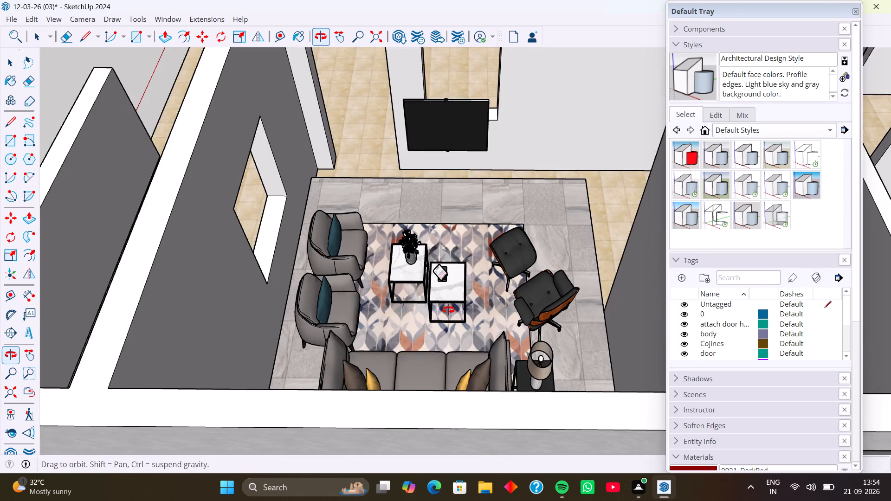
{"action": "middle_click_drag", "start_coordinate": [448, 310], "coordinate": [448, 311]}
{"action": "scroll", "coordinate": [445, 229], "scroll_direction": "up", "scroll_amount": 2}
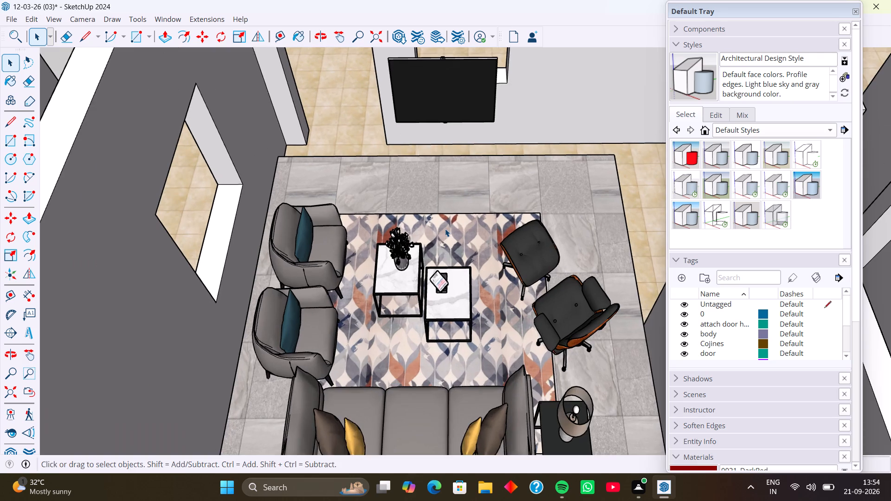
{"action": "middle_click_drag", "start_coordinate": [445, 226], "coordinate": [444, 295], "text": "shift"}
{"action": "left_click", "coordinate": [457, 178]}
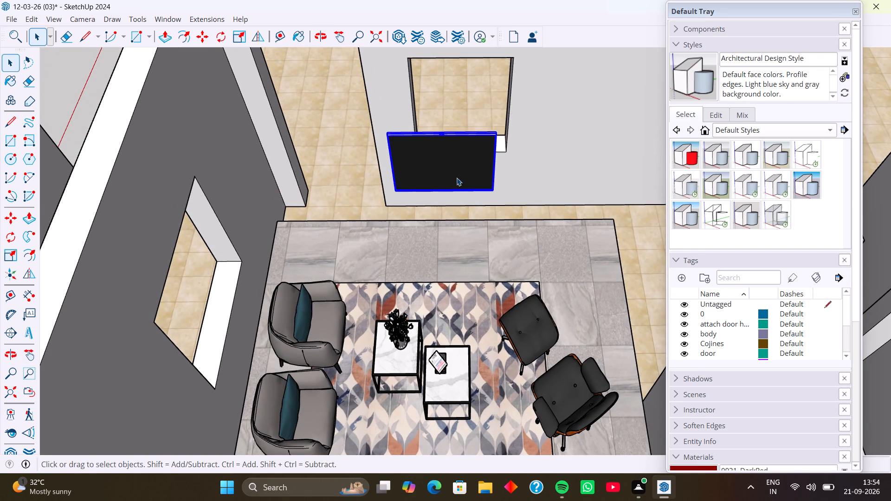
{"action": "key", "text": "m"}
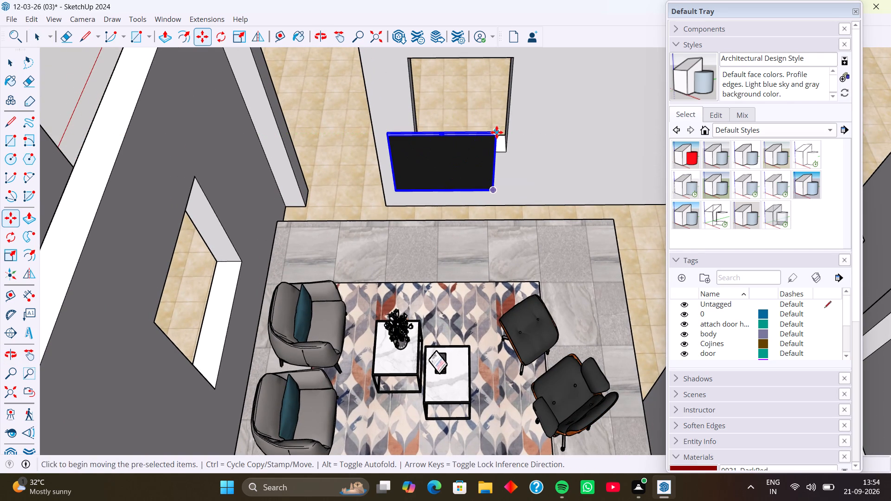
{"action": "left_click", "coordinate": [496, 133]}
{"action": "scroll", "coordinate": [609, 91], "scroll_direction": "down", "scroll_amount": 8}
{"action": "middle_click_drag", "start_coordinate": [609, 91], "coordinate": [565, 170], "text": "shift"}
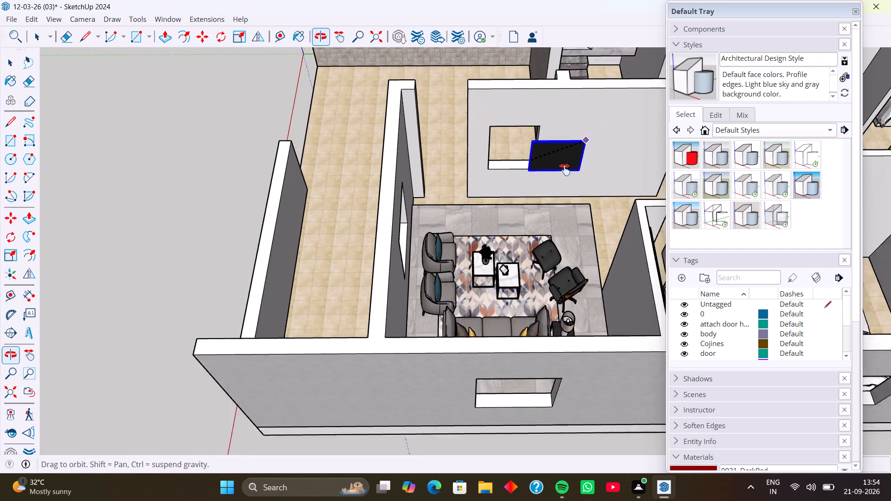
{"action": "middle_click_drag", "start_coordinate": [565, 170], "coordinate": [546, 200], "text": "shift"}
{"action": "scroll", "coordinate": [540, 183], "scroll_direction": "up", "scroll_amount": 4}
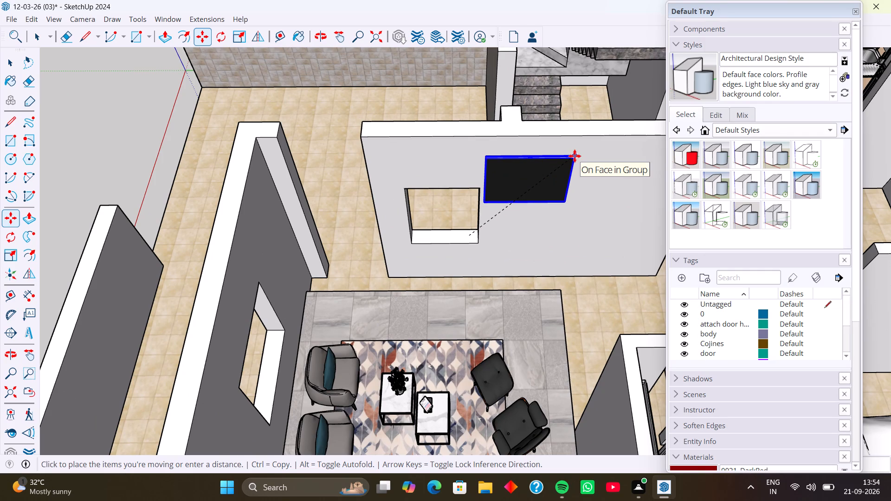
{"action": "left_click", "coordinate": [572, 156]}
{"action": "middle_click_drag", "start_coordinate": [576, 180], "coordinate": [577, 94]}
{"action": "middle_click_drag", "start_coordinate": [582, 173], "coordinate": [561, 128]}
{"action": "scroll", "coordinate": [558, 159], "scroll_direction": "down", "scroll_amount": 9}
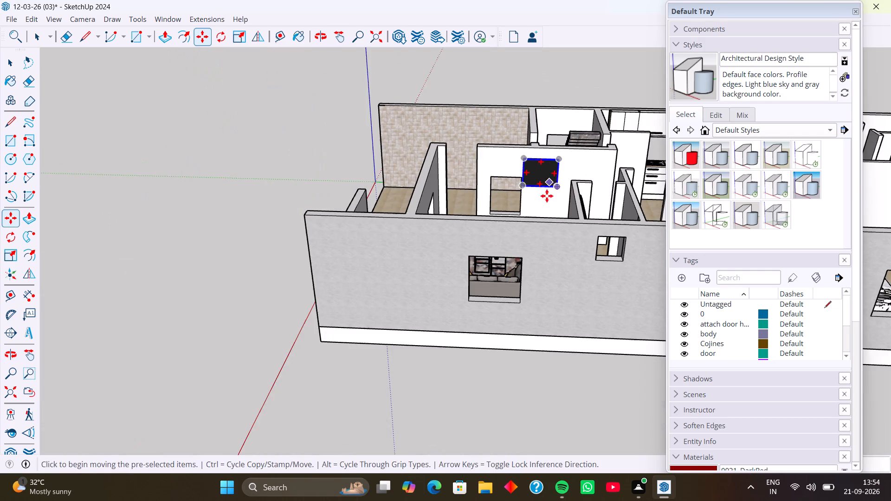
{"action": "middle_click_drag", "start_coordinate": [544, 203], "coordinate": [543, 237]}
{"action": "key", "text": "space"}
{"action": "left_click", "coordinate": [274, 237]}
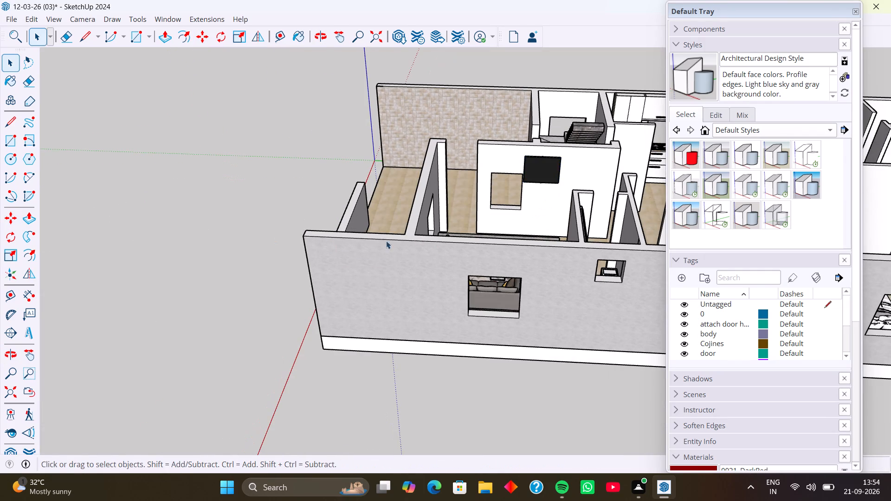
Examine the living room and the rest of the furnished house from above and from several sides.
{"action": "middle_click_drag", "start_coordinate": [395, 239], "coordinate": [410, 336]}
{"action": "middle_click_drag", "start_coordinate": [502, 290], "coordinate": [545, 377]}
{"action": "middle_click_drag", "start_coordinate": [473, 292], "coordinate": [592, 271]}
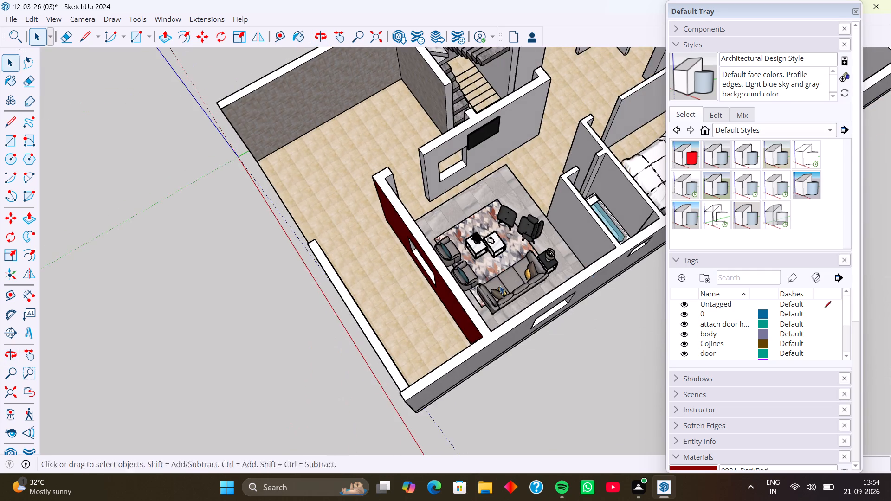
{"action": "middle_click_drag", "start_coordinate": [500, 286], "coordinate": [569, 254]}
{"action": "scroll", "coordinate": [583, 233], "scroll_direction": "down", "scroll_amount": 4}
{"action": "middle_click_drag", "start_coordinate": [569, 235], "coordinate": [441, 326]}
{"action": "middle_click", "coordinate": [576, 336]}
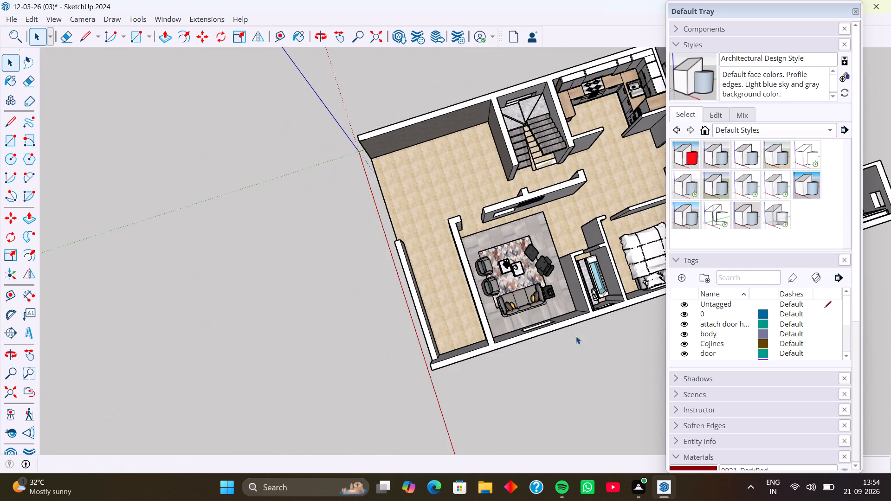
{"action": "middle_click_drag", "start_coordinate": [574, 331], "coordinate": [353, 295], "text": "shift"}
{"action": "middle_click_drag", "start_coordinate": [414, 287], "coordinate": [305, 270]}
{"action": "middle_click_drag", "start_coordinate": [476, 309], "coordinate": [453, 209]}
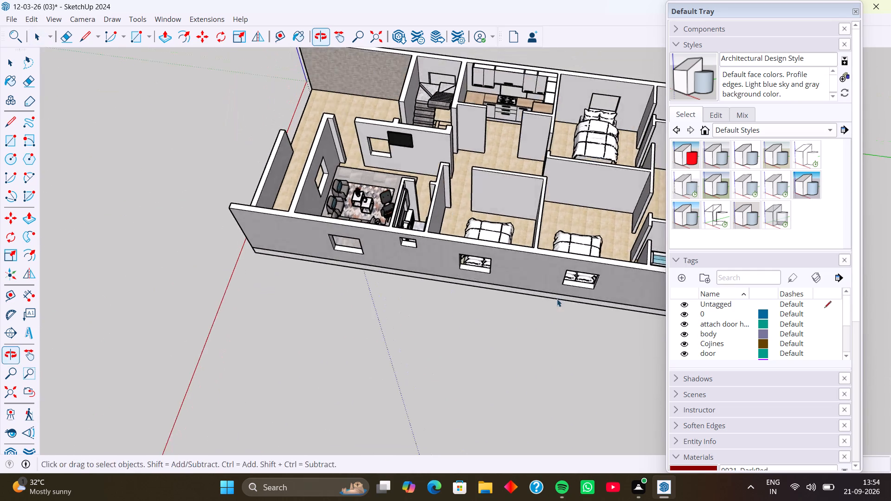
{"action": "middle_click_drag", "start_coordinate": [556, 299], "coordinate": [446, 295]}
{"action": "middle_click_drag", "start_coordinate": [570, 302], "coordinate": [450, 297]}
{"action": "middle_click_drag", "start_coordinate": [594, 346], "coordinate": [425, 340]}
{"action": "middle_click_drag", "start_coordinate": [550, 367], "coordinate": [424, 360]}
{"action": "middle_click_drag", "start_coordinate": [572, 379], "coordinate": [528, 380]}
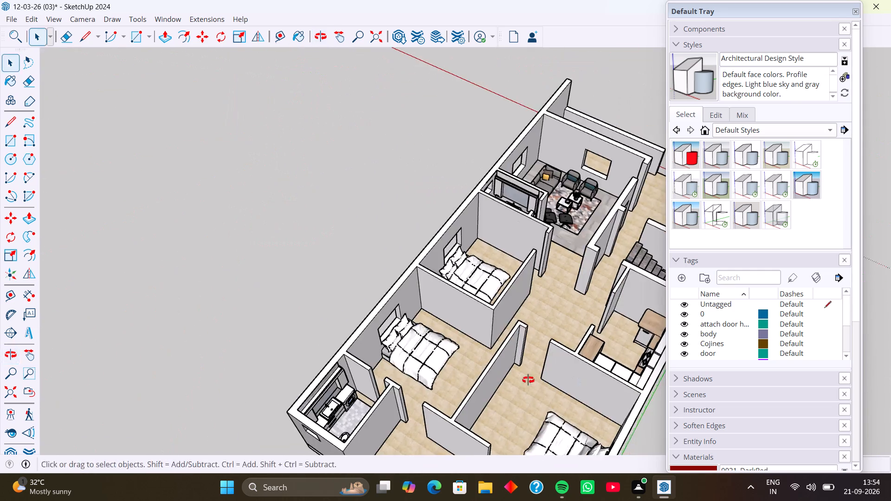
{"action": "middle_click_drag", "start_coordinate": [528, 380], "coordinate": [448, 353]}
{"action": "middle_click_drag", "start_coordinate": [600, 398], "coordinate": [461, 397]}
{"action": "scroll", "coordinate": [494, 378], "scroll_direction": "down", "scroll_amount": 2}
{"action": "middle_click_drag", "start_coordinate": [494, 378], "coordinate": [495, 345]}
{"action": "middle_click_drag", "start_coordinate": [493, 353], "coordinate": [497, 419]}
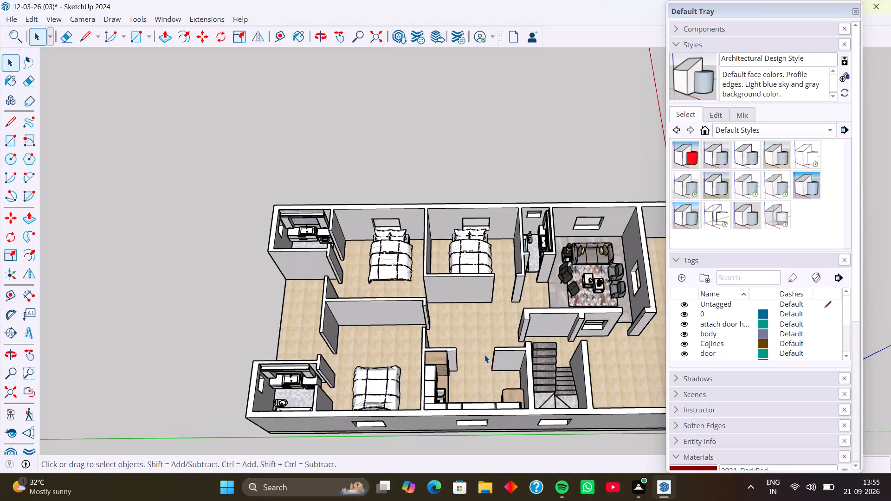
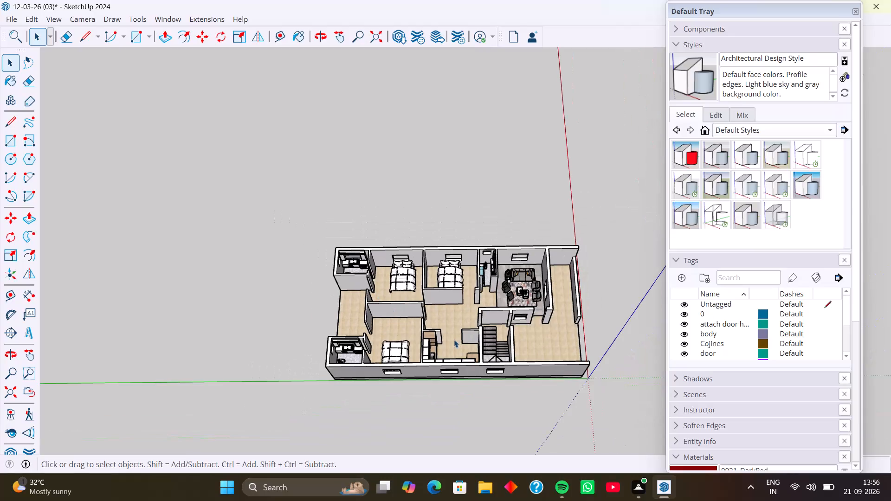
Examine the furnished house floor plan from several angles to review the room layout and existing furniture.
{"action": "scroll", "coordinate": [348, 364], "scroll_direction": "up", "scroll_amount": 9}
{"action": "scroll", "coordinate": [358, 342], "scroll_direction": "down", "scroll_amount": 5}
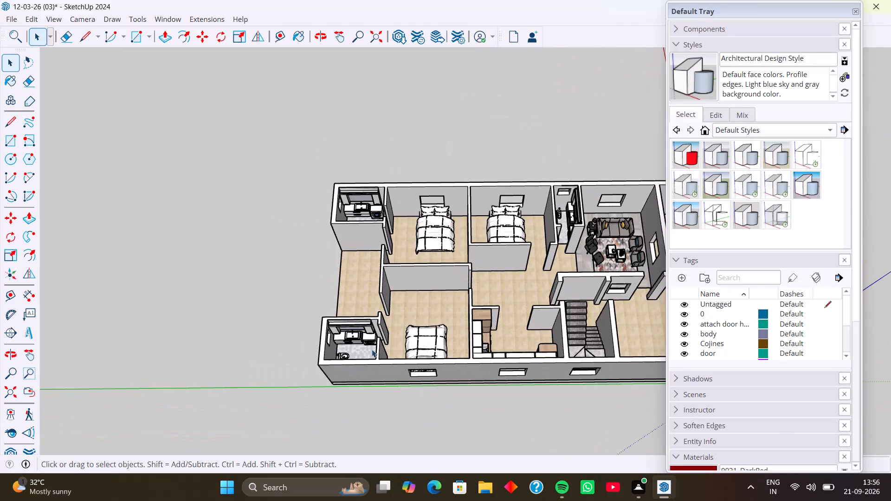
{"action": "scroll", "coordinate": [435, 358], "scroll_direction": "down", "scroll_amount": 3}
{"action": "middle_click_drag", "start_coordinate": [453, 357], "coordinate": [368, 361]}
{"action": "middle_click_drag", "start_coordinate": [500, 353], "coordinate": [381, 338]}
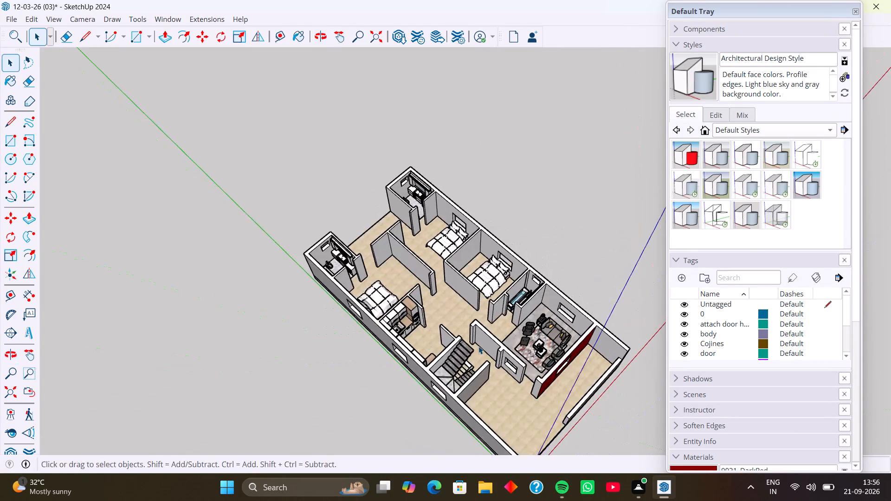
{"action": "scroll", "coordinate": [478, 346], "scroll_direction": "down", "scroll_amount": 2}
{"action": "middle_click_drag", "start_coordinate": [478, 346], "coordinate": [475, 285], "text": "shift"}
{"action": "middle_click_drag", "start_coordinate": [485, 309], "coordinate": [471, 370]}
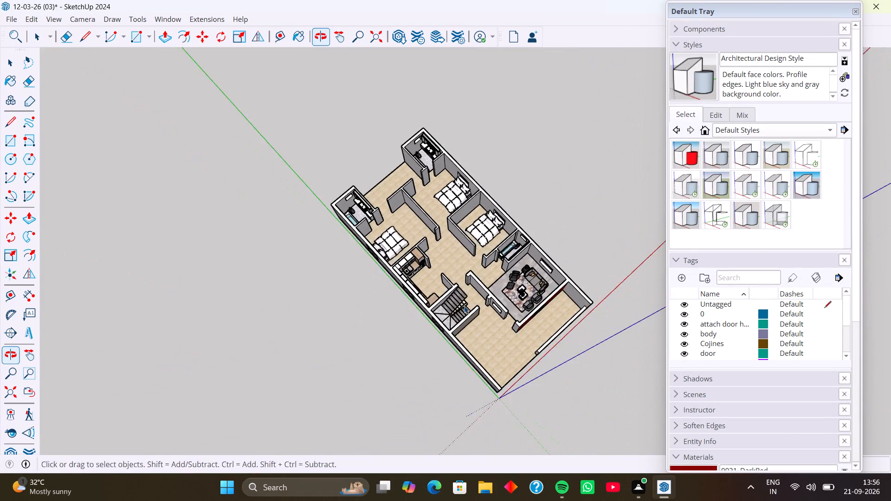
{"action": "middle_click_drag", "start_coordinate": [462, 301], "coordinate": [420, 318]}
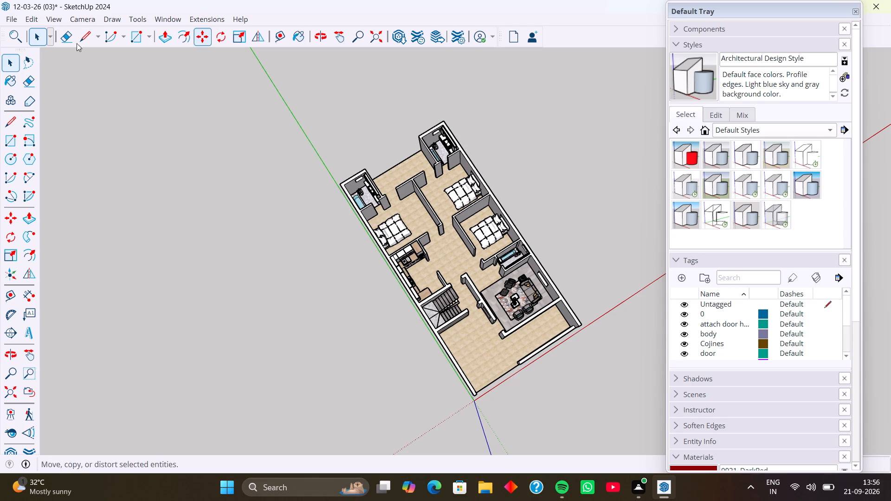
Search 3D Warehouse for "dining room" models.
{"action": "left_click", "coordinate": [175, 19]}
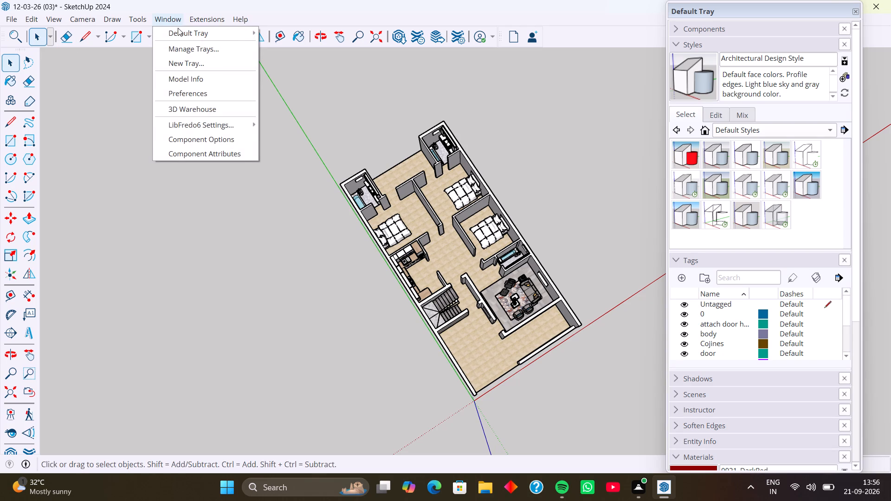
{"action": "left_click", "coordinate": [214, 113]}
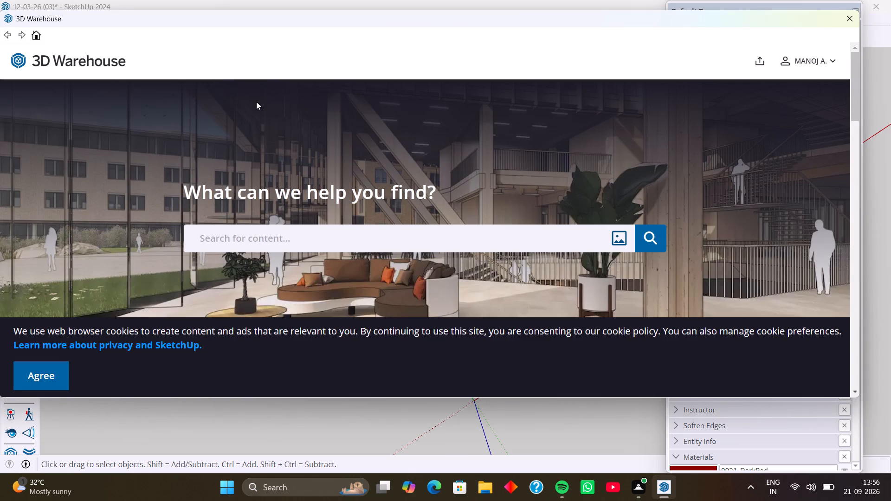
{"action": "left_click", "coordinate": [313, 238]}
{"action": "type", "text": "dining"}
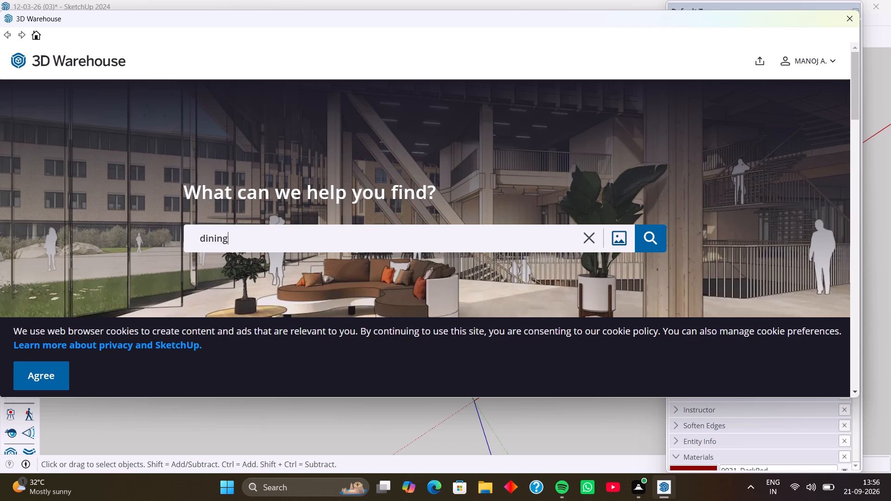
{"action": "key", "text": "space"}
{"action": "type", "text": "room"}
{"action": "key", "text": "Return"}
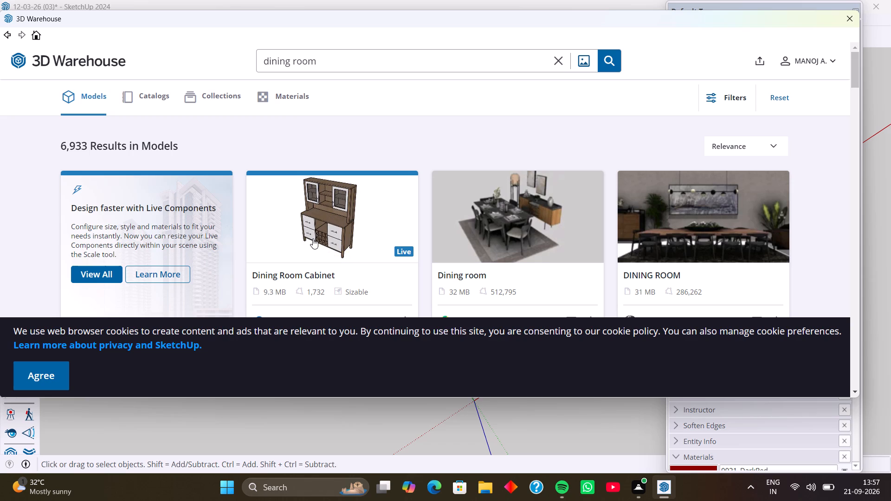
Look through the dining room model results to the end of the loaded list for a suitable dining set.
{"action": "scroll", "coordinate": [525, 245], "scroll_direction": "down", "scroll_amount": 3}
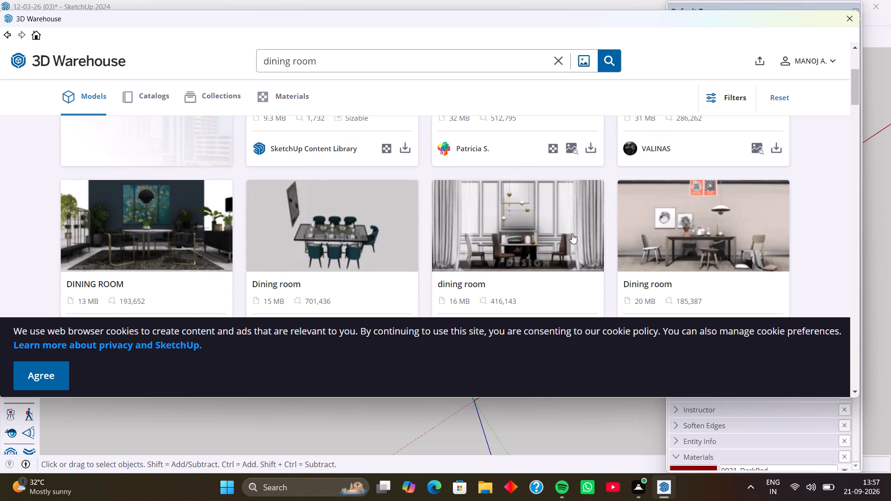
{"action": "scroll", "coordinate": [572, 233], "scroll_direction": "down", "scroll_amount": 3}
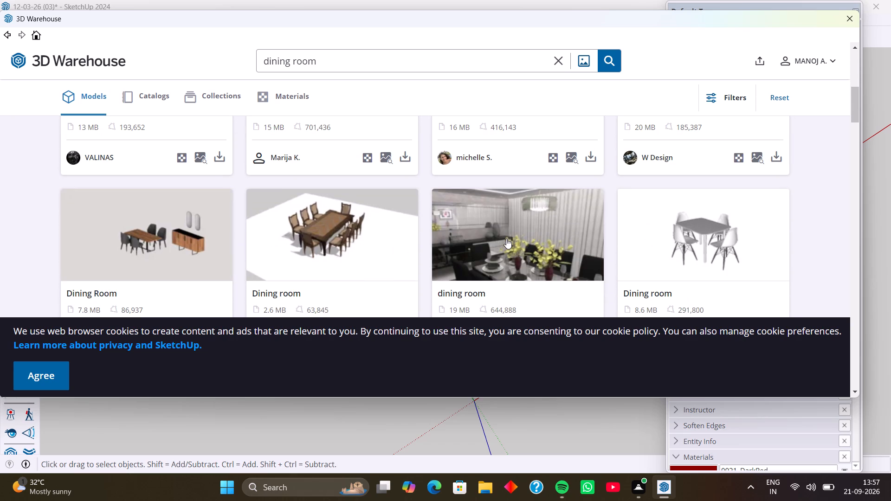
{"action": "scroll", "coordinate": [551, 248], "scroll_direction": "down", "scroll_amount": 4}
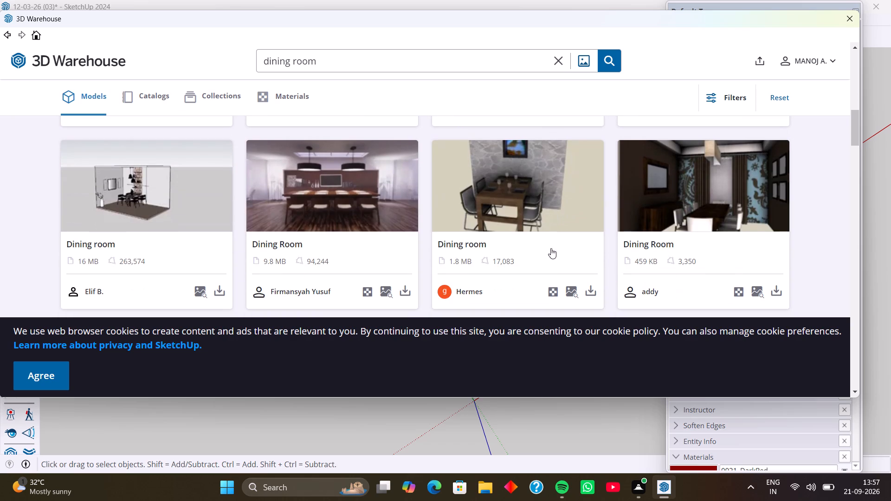
{"action": "scroll", "coordinate": [547, 249], "scroll_direction": "down", "scroll_amount": 2}
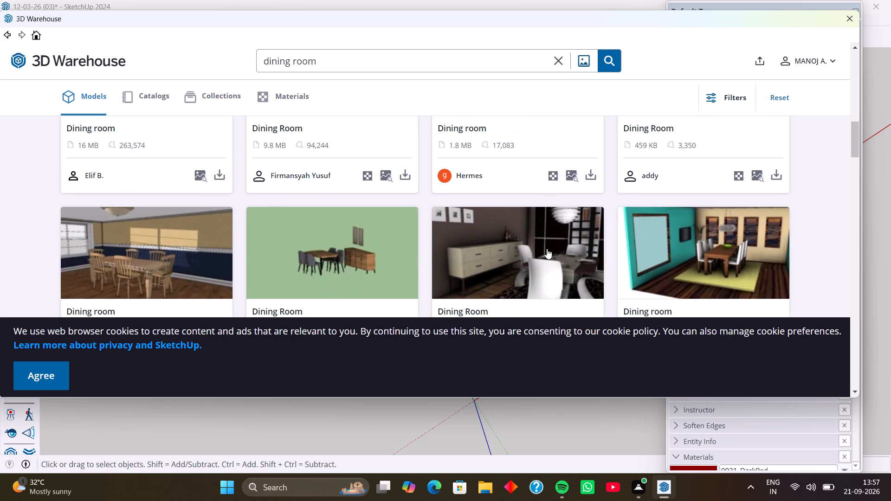
{"action": "scroll", "coordinate": [547, 249], "scroll_direction": "down", "scroll_amount": 4}
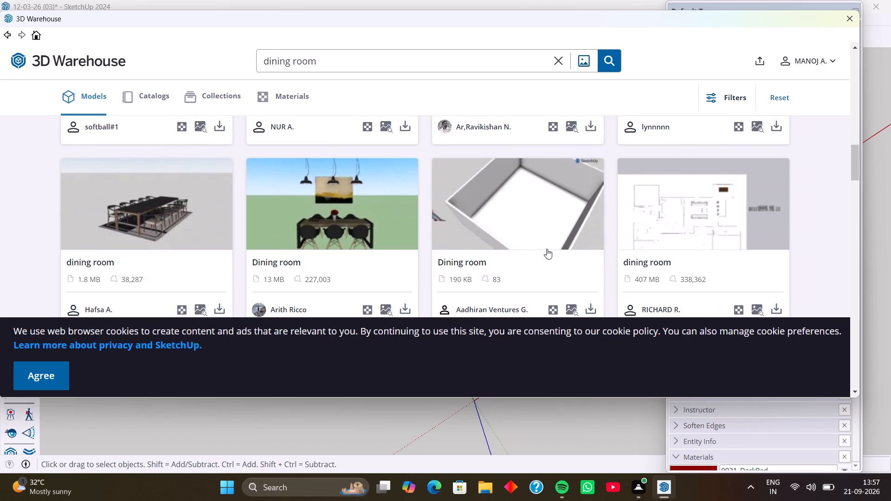
{"action": "scroll", "coordinate": [547, 249], "scroll_direction": "down", "scroll_amount": 2}
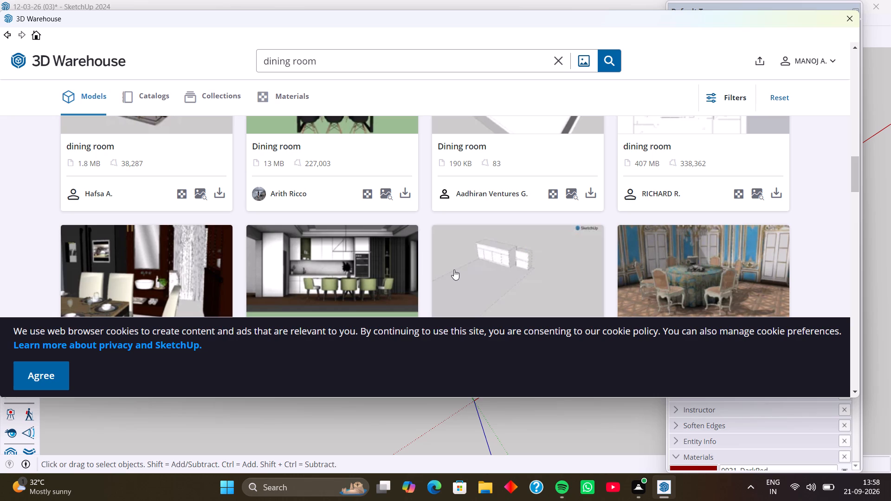
{"action": "scroll", "coordinate": [454, 270], "scroll_direction": "down", "scroll_amount": 3}
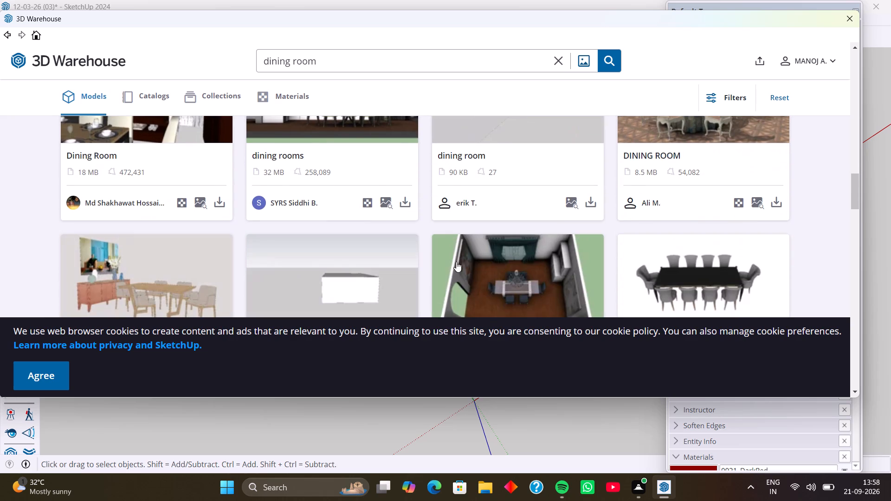
{"action": "scroll", "coordinate": [615, 244], "scroll_direction": "down", "scroll_amount": 5}
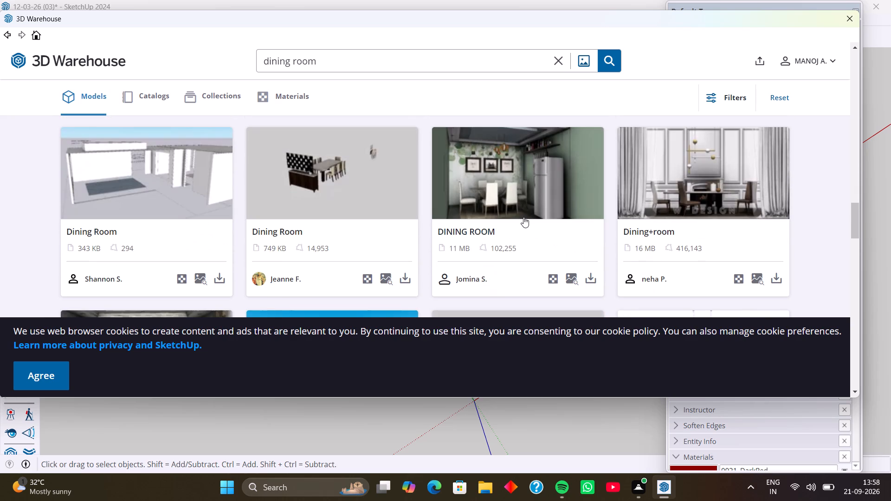
{"action": "scroll", "coordinate": [667, 208], "scroll_direction": "down", "scroll_amount": 4}
{"action": "scroll", "coordinate": [606, 202], "scroll_direction": "down", "scroll_amount": 2}
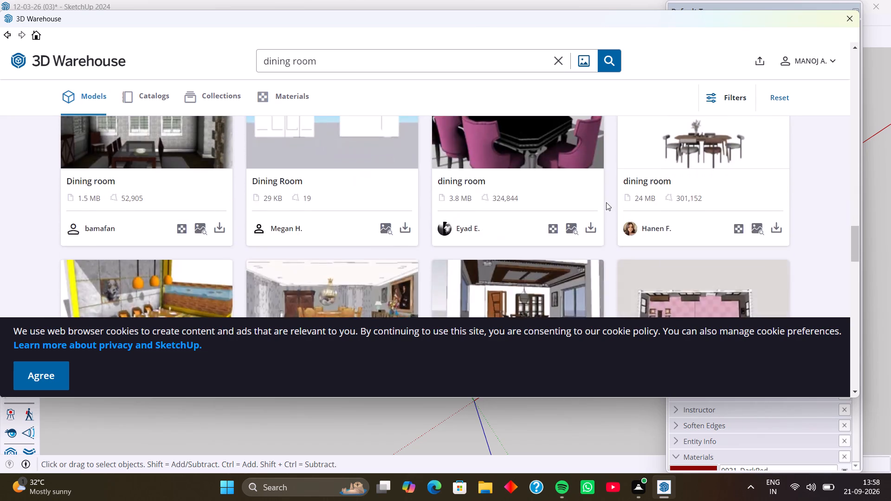
{"action": "scroll", "coordinate": [606, 202], "scroll_direction": "down", "scroll_amount": 1}
{"action": "scroll", "coordinate": [496, 211], "scroll_direction": "down", "scroll_amount": 2}
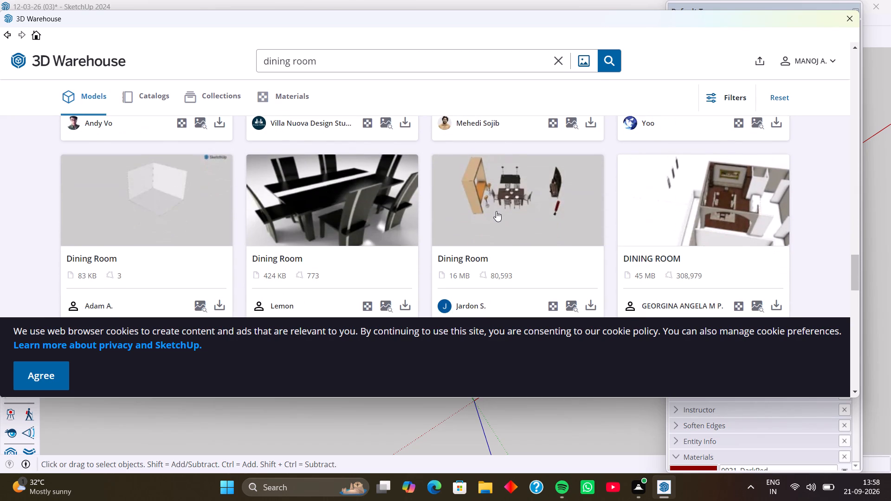
{"action": "scroll", "coordinate": [496, 211], "scroll_direction": "down", "scroll_amount": 3}
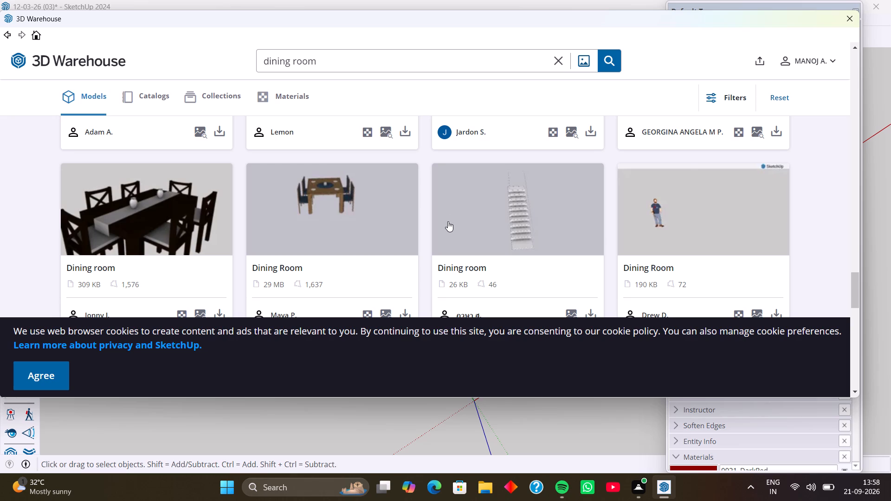
{"action": "scroll", "coordinate": [450, 223], "scroll_direction": "down", "scroll_amount": 1}
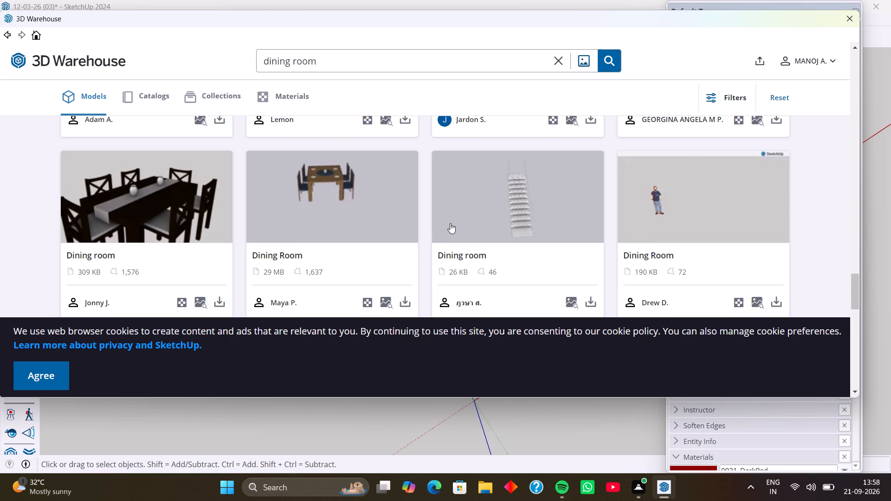
{"action": "scroll", "coordinate": [450, 223], "scroll_direction": "down", "scroll_amount": 3}
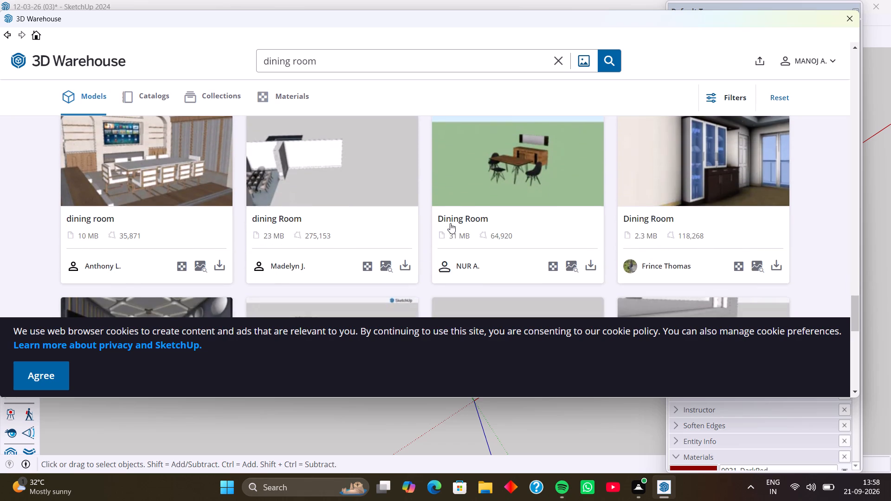
{"action": "scroll", "coordinate": [442, 230], "scroll_direction": "down", "scroll_amount": 3}
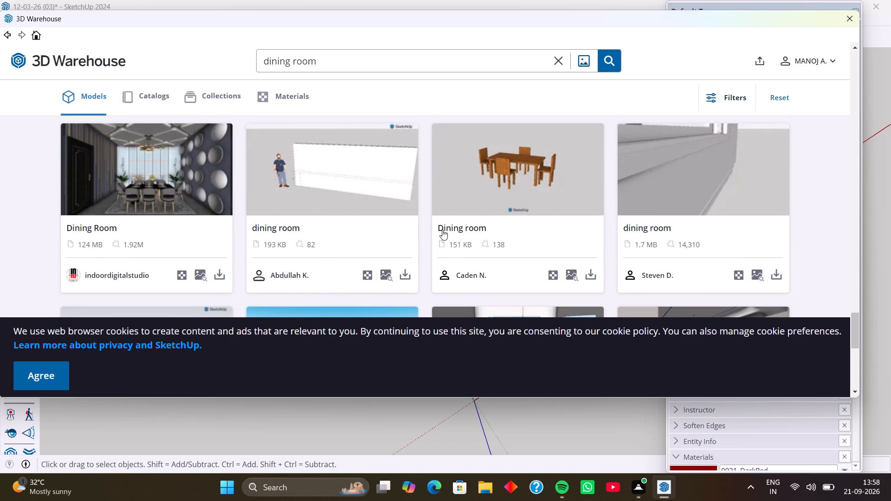
{"action": "scroll", "coordinate": [446, 233], "scroll_direction": "down", "scroll_amount": 4}
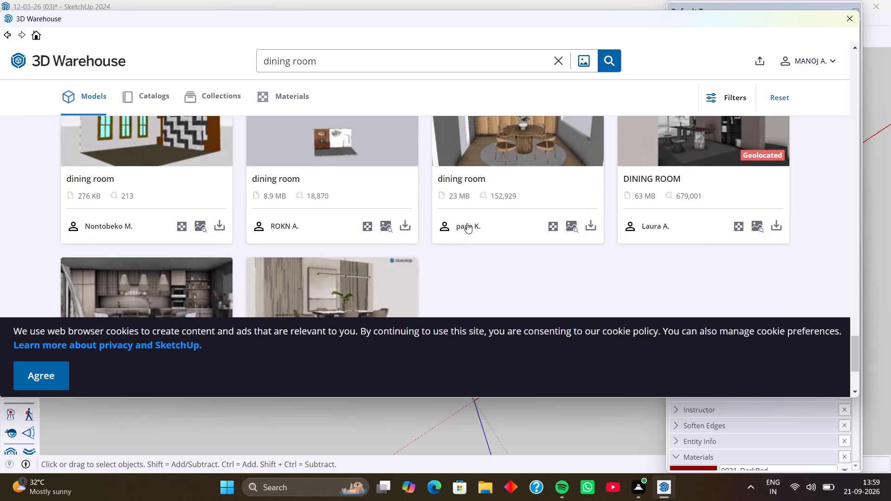
{"action": "scroll", "coordinate": [515, 210], "scroll_direction": "down", "scroll_amount": 2}
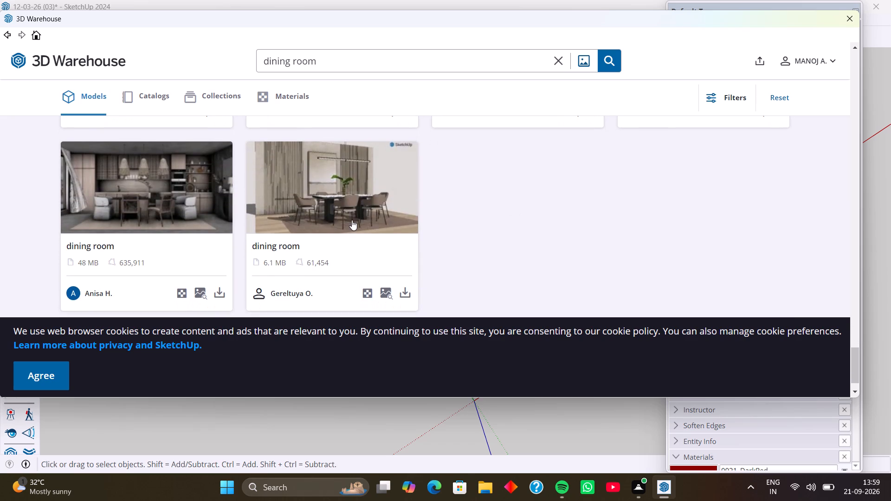
Look back through the dining room results up to the start of the list, comparing the dining sets.
{"action": "scroll", "coordinate": [345, 221], "scroll_direction": "up", "scroll_amount": 4}
{"action": "scroll", "coordinate": [497, 186], "scroll_direction": "up", "scroll_amount": 4}
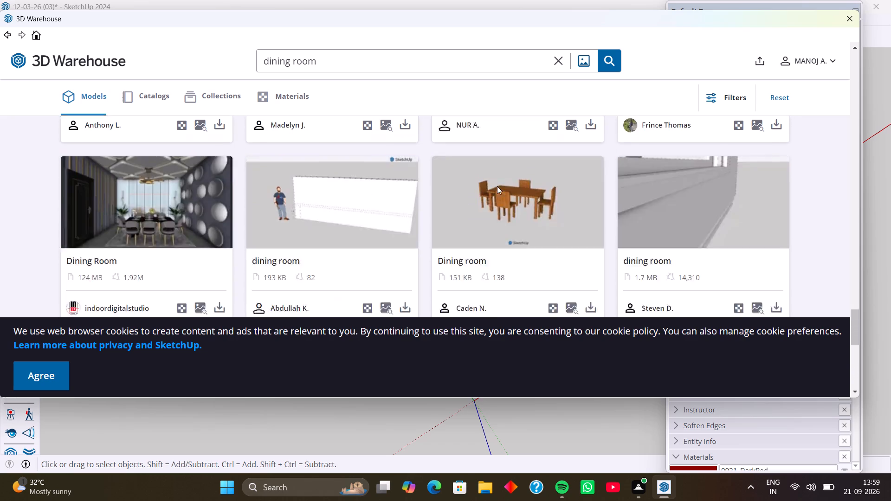
{"action": "scroll", "coordinate": [497, 186], "scroll_direction": "up", "scroll_amount": 6}
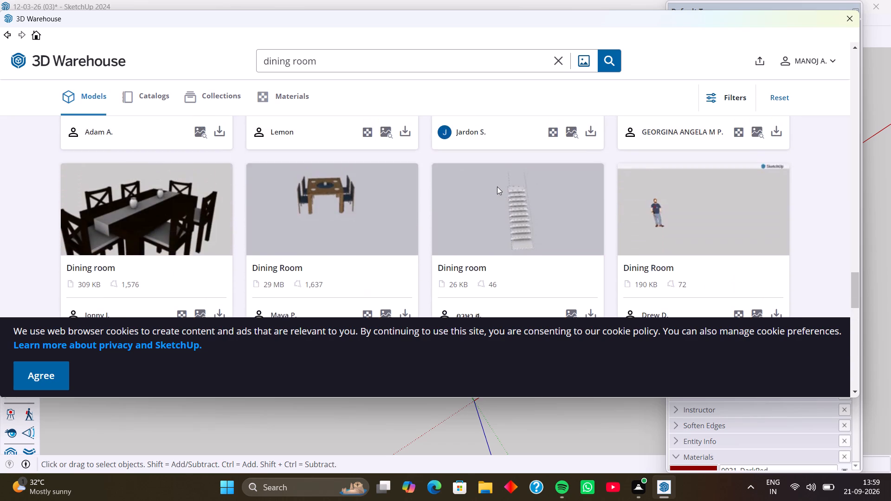
{"action": "scroll", "coordinate": [497, 186], "scroll_direction": "up", "scroll_amount": 3}
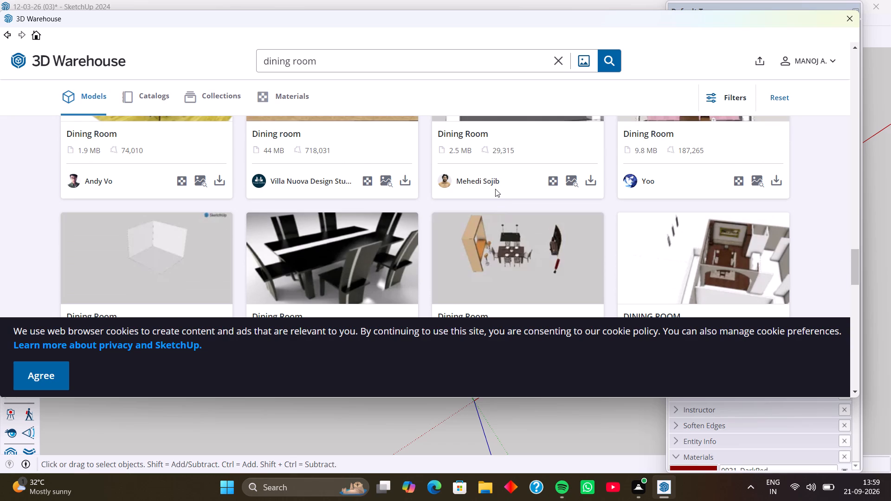
{"action": "scroll", "coordinate": [495, 189], "scroll_direction": "up", "scroll_amount": 3}
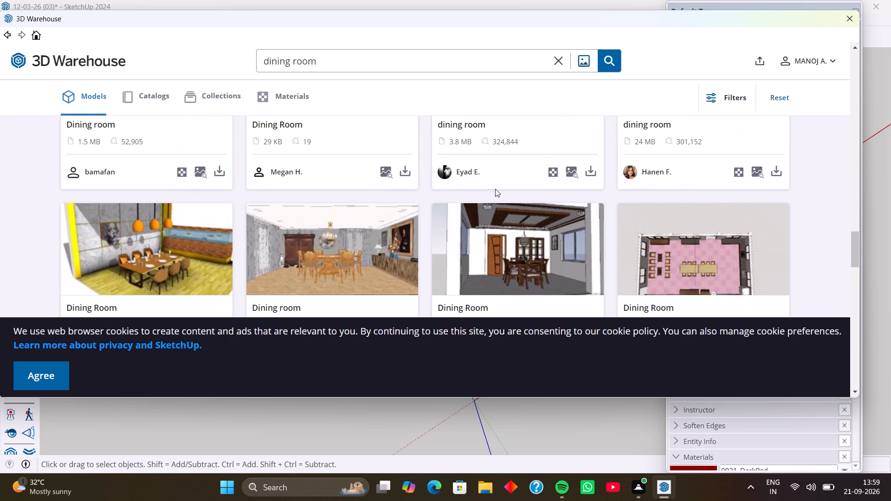
{"action": "scroll", "coordinate": [495, 189], "scroll_direction": "up", "scroll_amount": 2}
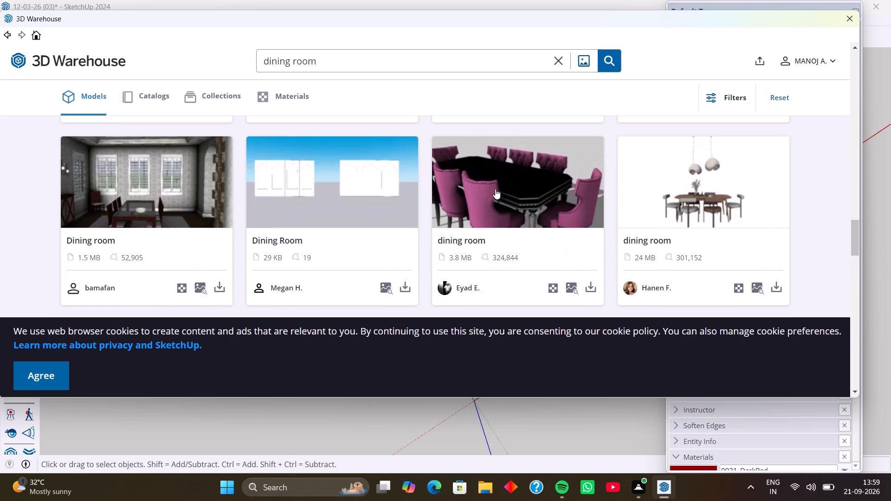
{"action": "scroll", "coordinate": [495, 189], "scroll_direction": "up", "scroll_amount": 3}
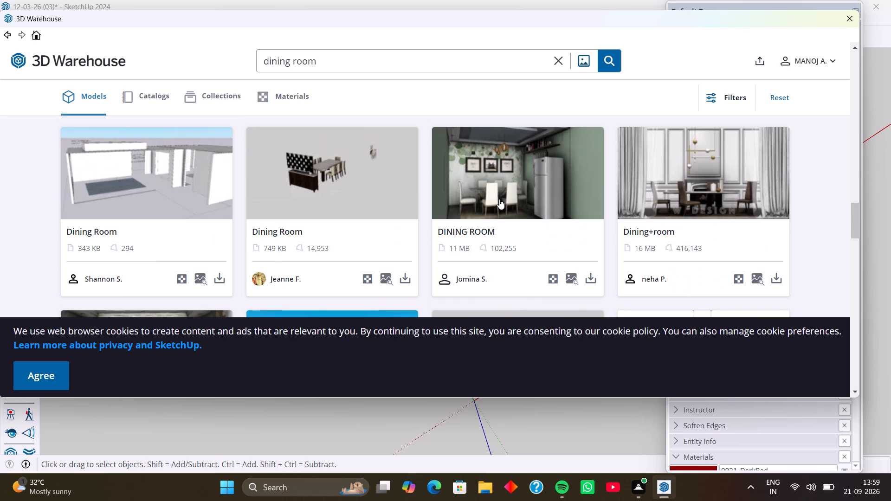
{"action": "scroll", "coordinate": [498, 200], "scroll_direction": "up", "scroll_amount": 1}
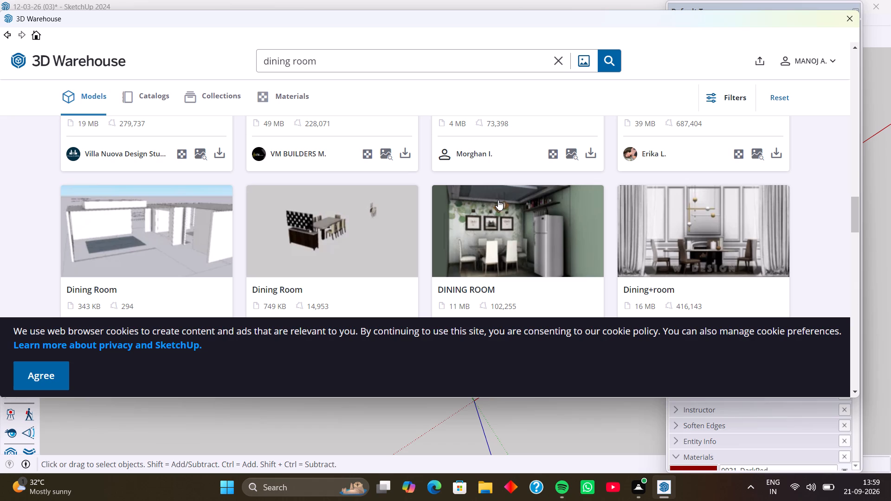
{"action": "scroll", "coordinate": [498, 200], "scroll_direction": "up", "scroll_amount": 2}
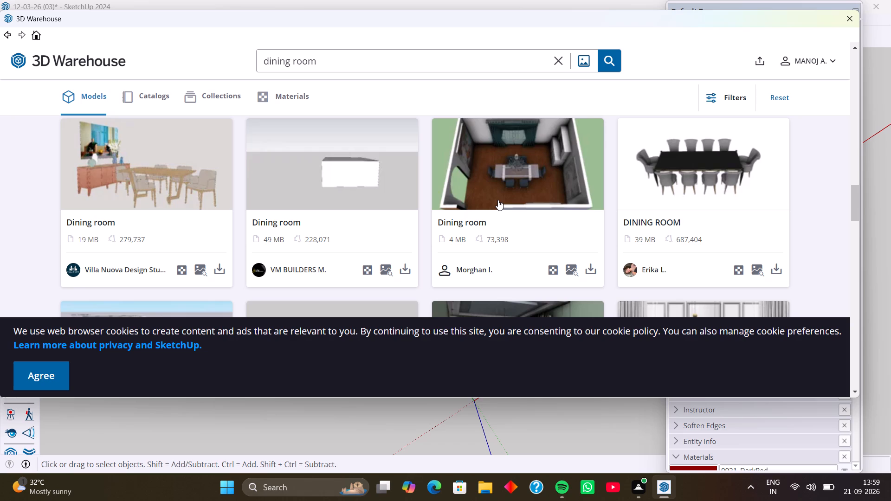
{"action": "scroll", "coordinate": [498, 200], "scroll_direction": "up", "scroll_amount": 5}
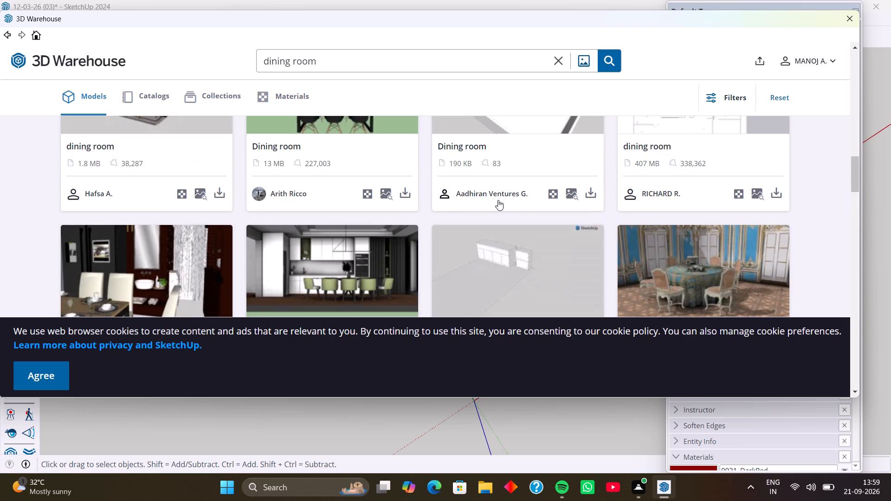
{"action": "scroll", "coordinate": [629, 245], "scroll_direction": "up", "scroll_amount": 1}
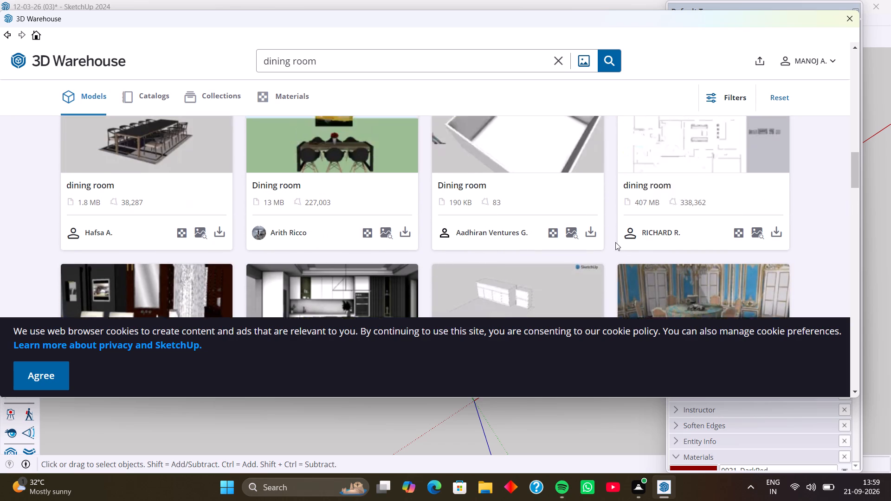
{"action": "scroll", "coordinate": [615, 242], "scroll_direction": "up", "scroll_amount": 1}
{"action": "scroll", "coordinate": [546, 236], "scroll_direction": "up", "scroll_amount": 3}
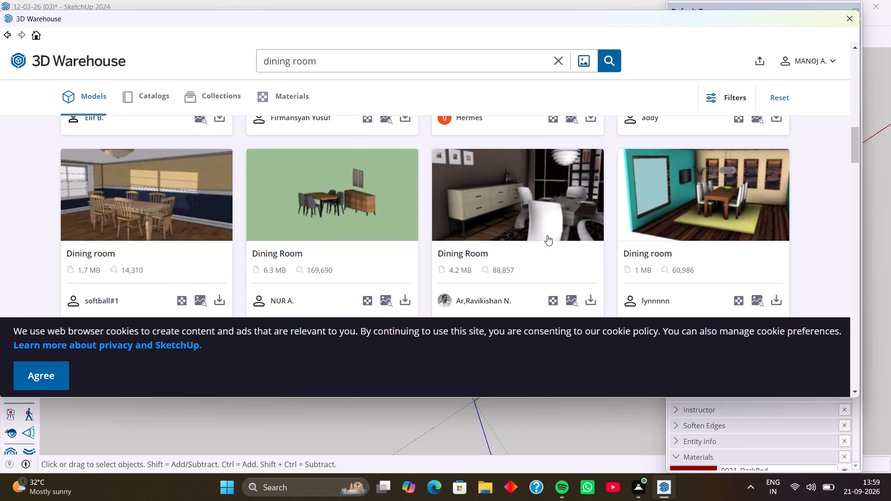
{"action": "scroll", "coordinate": [547, 235], "scroll_direction": "up", "scroll_amount": 3}
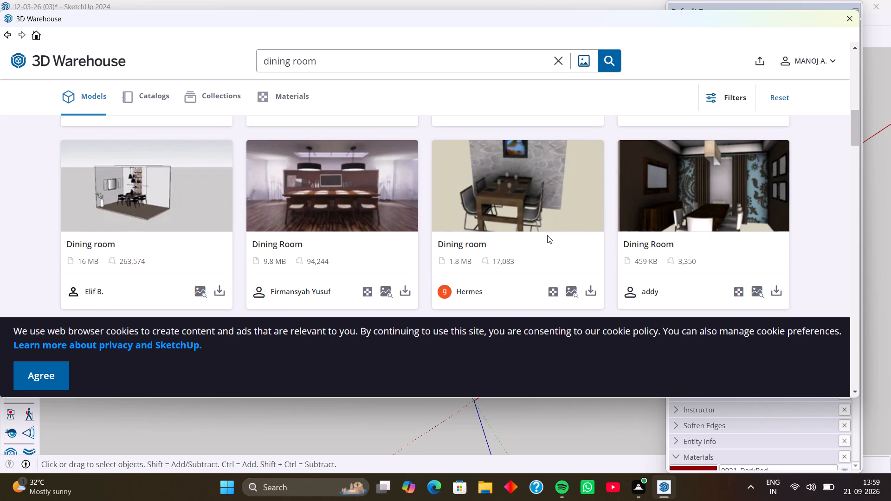
{"action": "scroll", "coordinate": [547, 235], "scroll_direction": "up", "scroll_amount": 3}
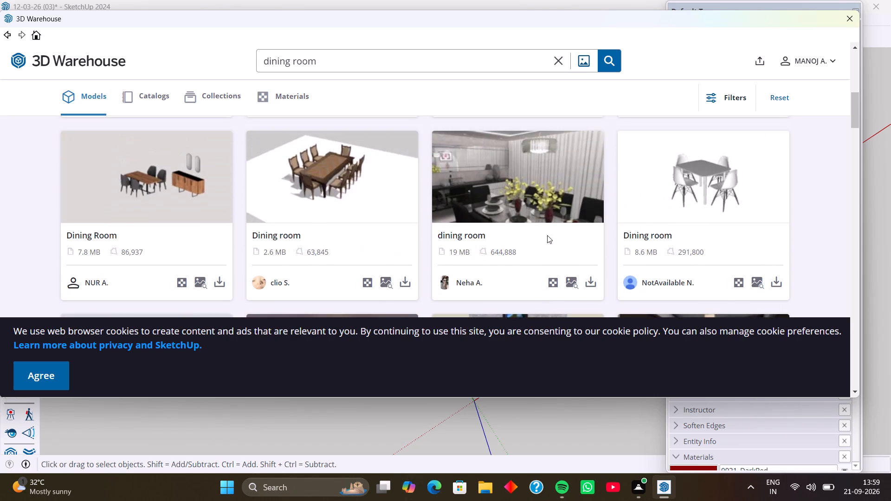
{"action": "scroll", "coordinate": [547, 235], "scroll_direction": "up", "scroll_amount": 4}
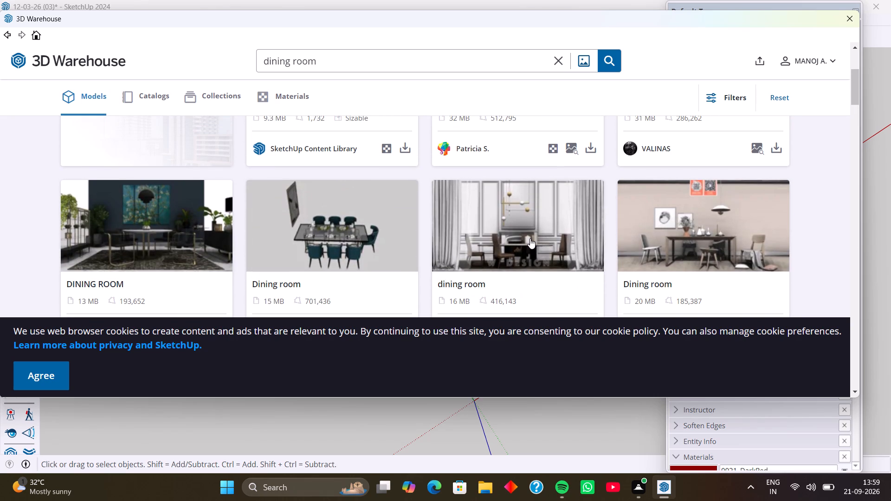
{"action": "scroll", "coordinate": [530, 238], "scroll_direction": "up", "scroll_amount": 2}
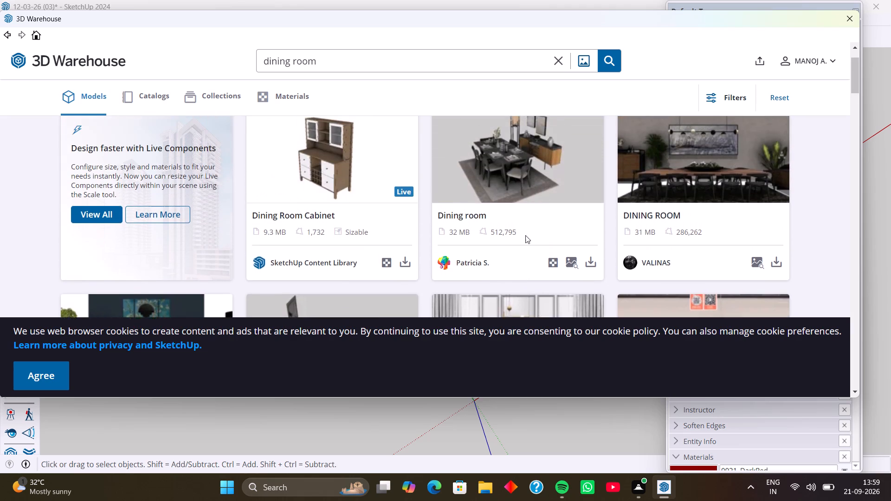
{"action": "scroll", "coordinate": [525, 235], "scroll_direction": "up", "scroll_amount": 5}
{"action": "scroll", "coordinate": [525, 234], "scroll_direction": "down", "scroll_amount": 2}
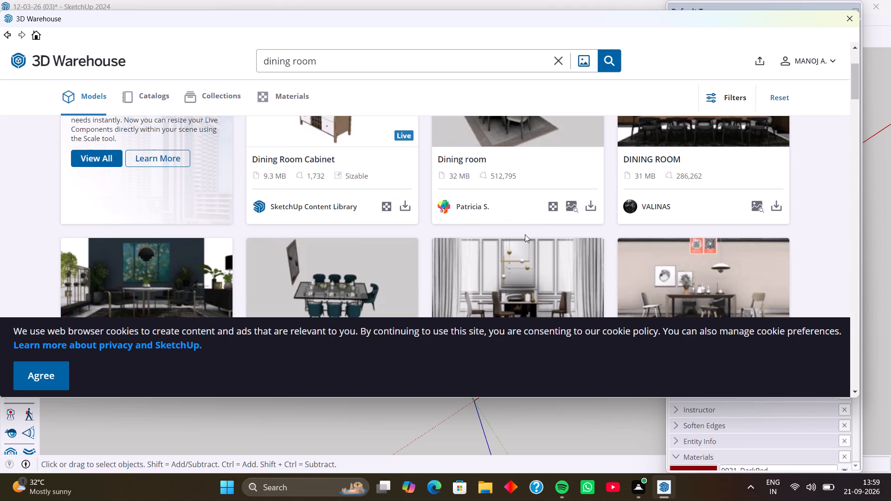
{"action": "scroll", "coordinate": [525, 234], "scroll_direction": "up", "scroll_amount": 1}
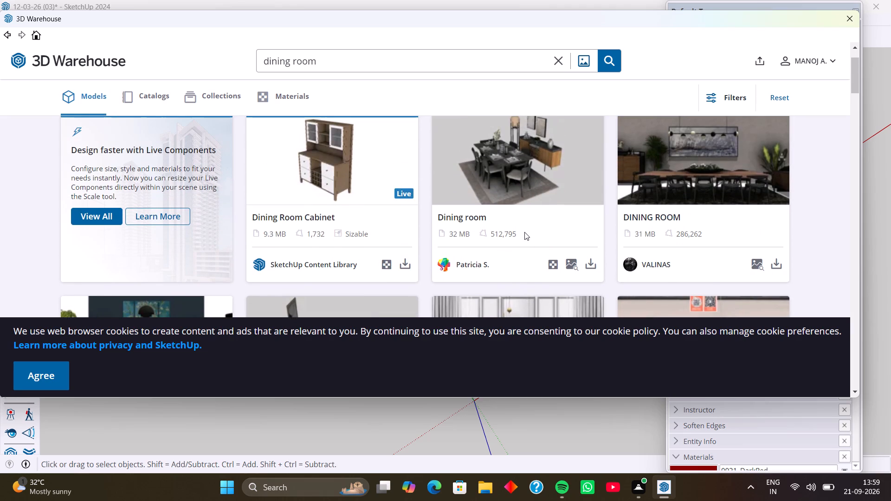
Load the 32 MB "Dining room" set with rug and sideboard directly into the model, placing it outside the house beyond the green axis.
{"action": "left_click", "coordinate": [594, 268]}
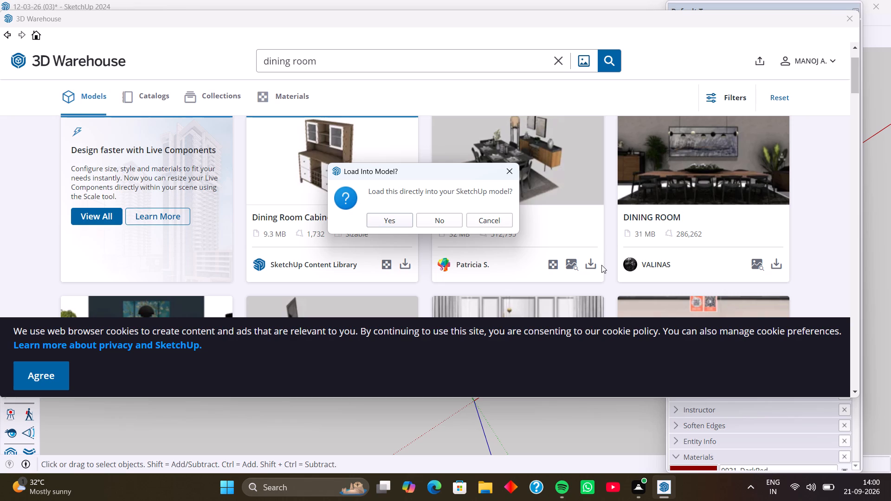
{"action": "left_click", "coordinate": [390, 222]}
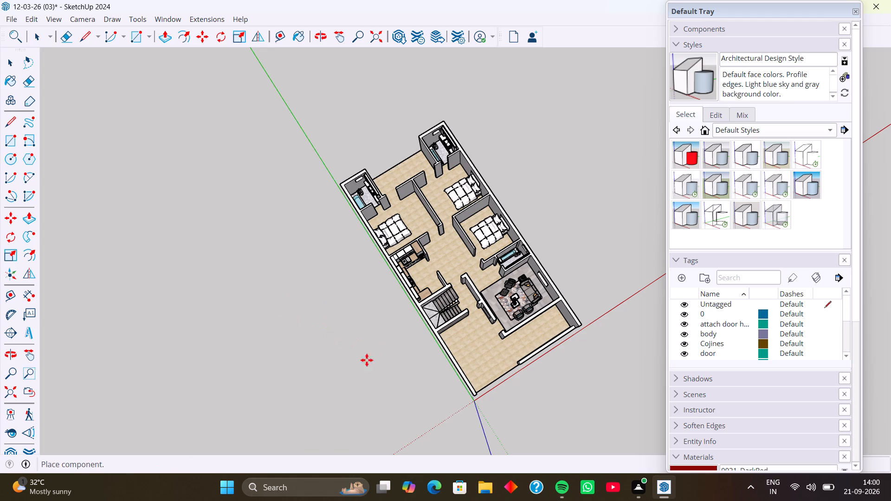
{"action": "scroll", "coordinate": [307, 299], "scroll_direction": "down", "scroll_amount": 4}
{"action": "left_click", "coordinate": [340, 337]}
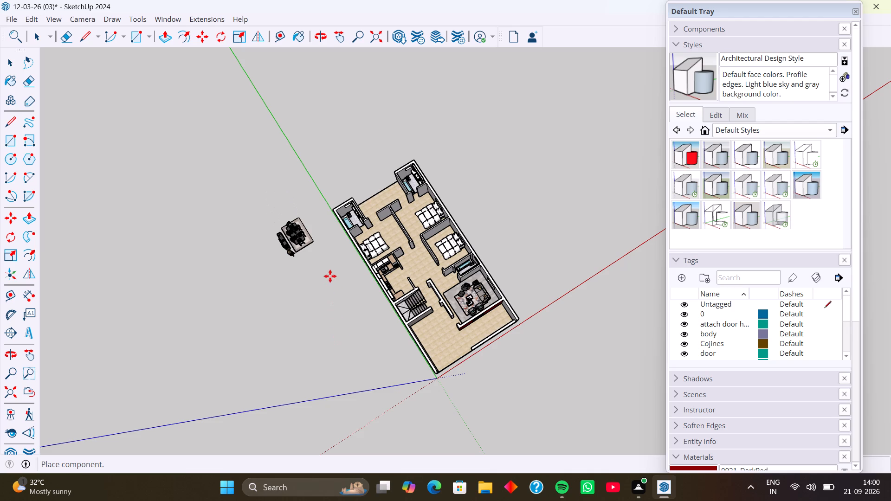
Explode the imported dining room component beside the house into its separate parts and clear the selection.
{"action": "middle_click_drag", "start_coordinate": [330, 276], "coordinate": [287, 228]}
{"action": "scroll", "coordinate": [282, 197], "scroll_direction": "up", "scroll_amount": 1}
{"action": "scroll", "coordinate": [280, 230], "scroll_direction": "down", "scroll_amount": 14}
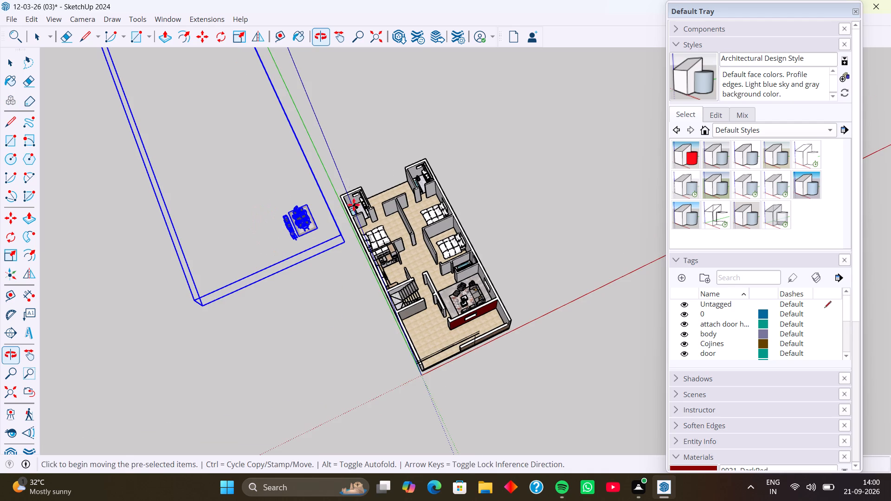
{"action": "scroll", "coordinate": [354, 205], "scroll_direction": "down", "scroll_amount": 9}
{"action": "scroll", "coordinate": [260, 216], "scroll_direction": "down", "scroll_amount": 7}
{"action": "scroll", "coordinate": [200, 172], "scroll_direction": "down", "scroll_amount": 4}
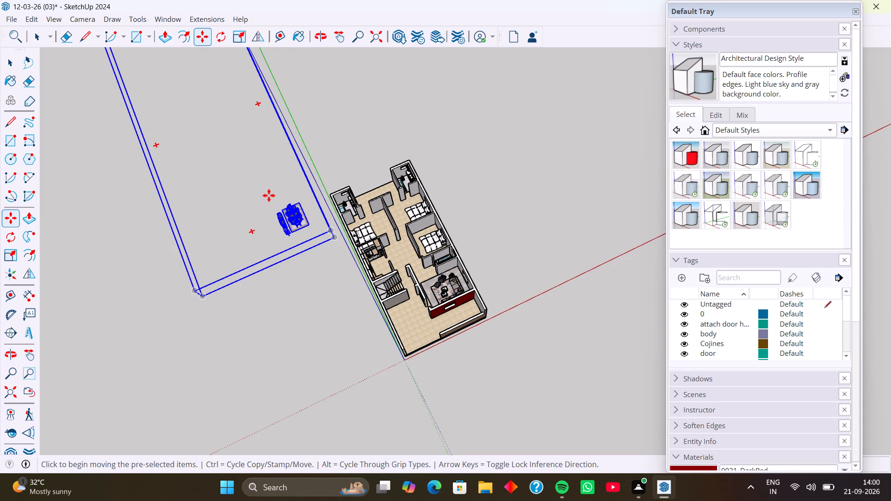
{"action": "scroll", "coordinate": [213, 177], "scroll_direction": "down", "scroll_amount": 1}
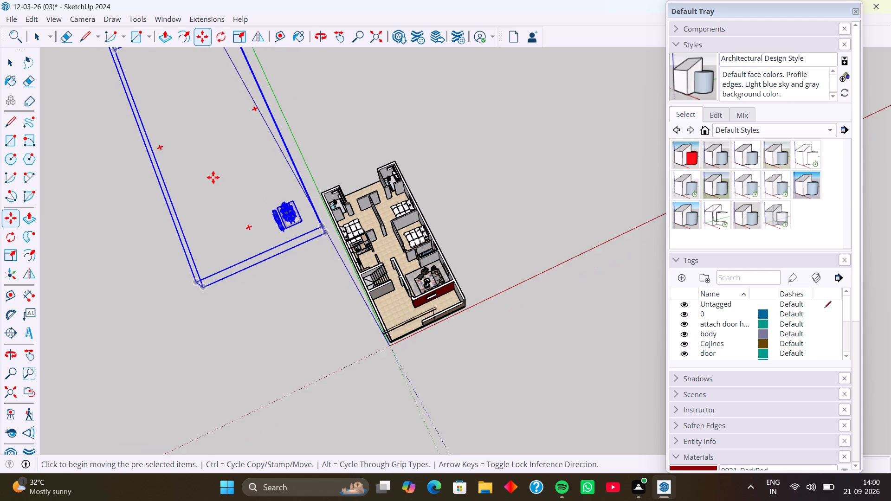
{"action": "scroll", "coordinate": [213, 177], "scroll_direction": "down", "scroll_amount": 5}
{"action": "scroll", "coordinate": [213, 177], "scroll_direction": "up", "scroll_amount": 1}
{"action": "key", "text": "space"}
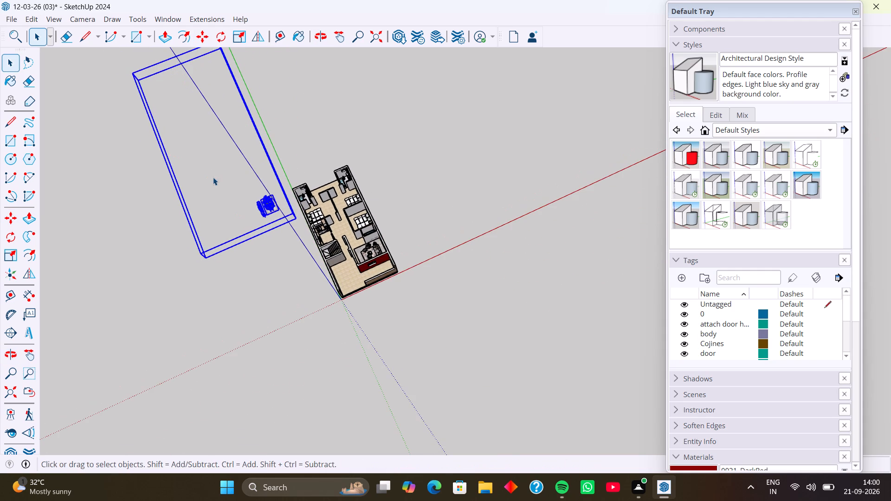
{"action": "right_click", "coordinate": [213, 193]}
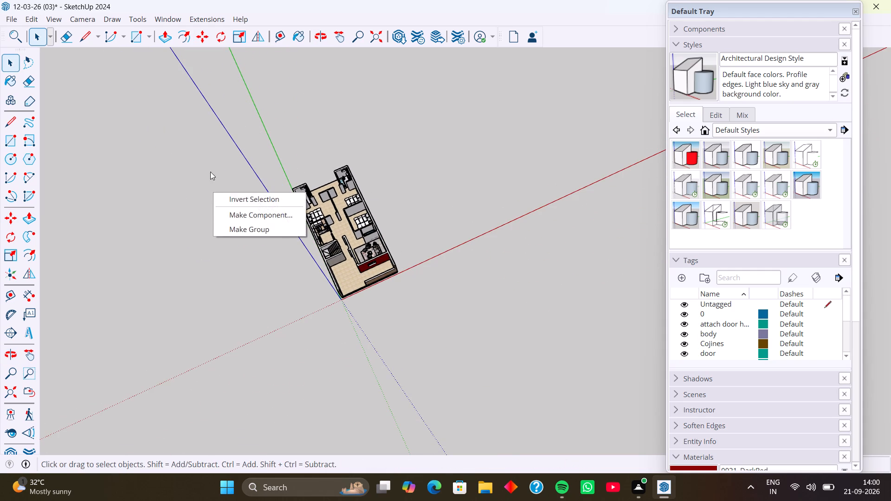
{"action": "left_click", "coordinate": [210, 167]}
{"action": "left_click", "coordinate": [265, 206]}
{"action": "right_click", "coordinate": [245, 187]}
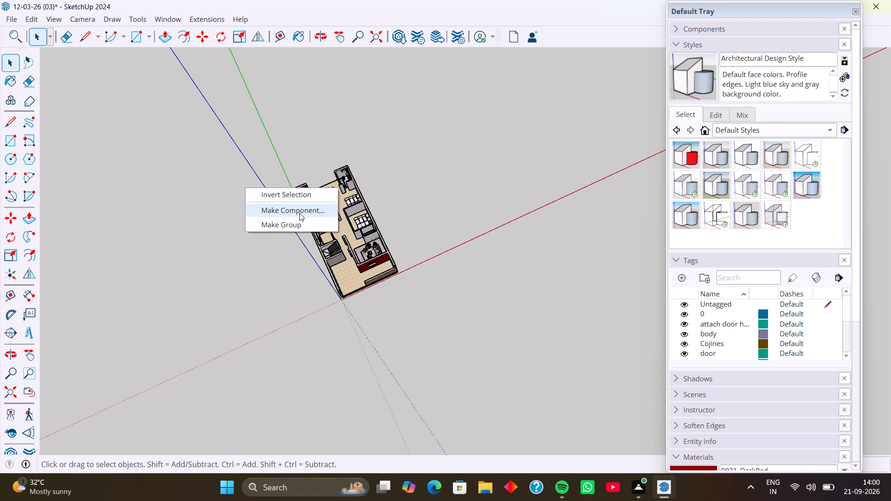
{"action": "left_click", "coordinate": [286, 175]}
{"action": "left_click", "coordinate": [269, 202]}
{"action": "left_click", "coordinate": [266, 209]}
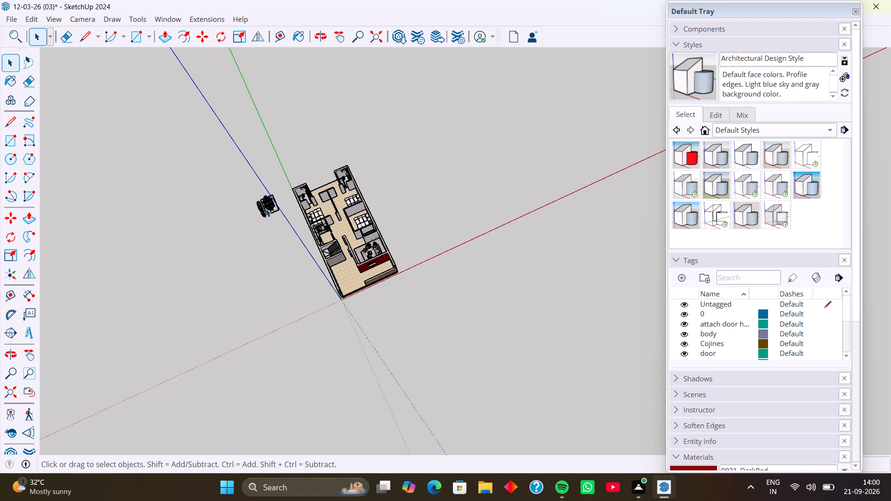
{"action": "left_click", "coordinate": [263, 209]}
{"action": "scroll", "coordinate": [263, 209], "scroll_direction": "up", "scroll_amount": 3}
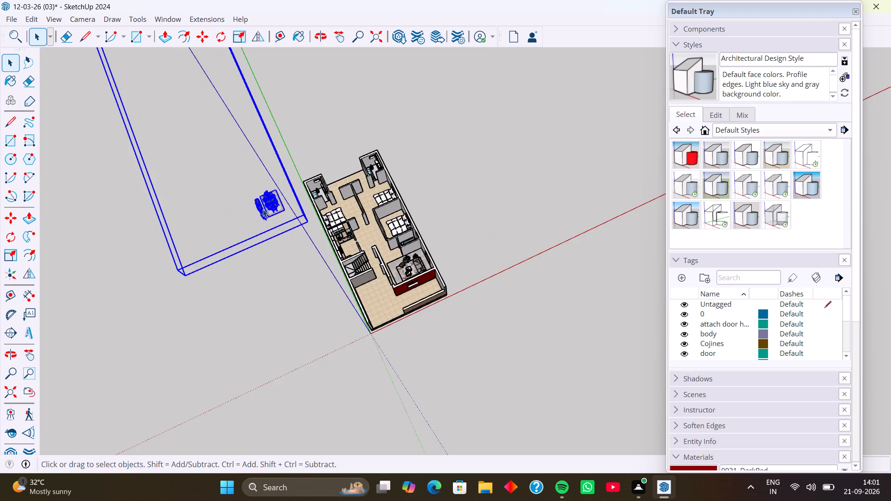
{"action": "right_click", "coordinate": [263, 209]}
{"action": "left_click", "coordinate": [287, 100]}
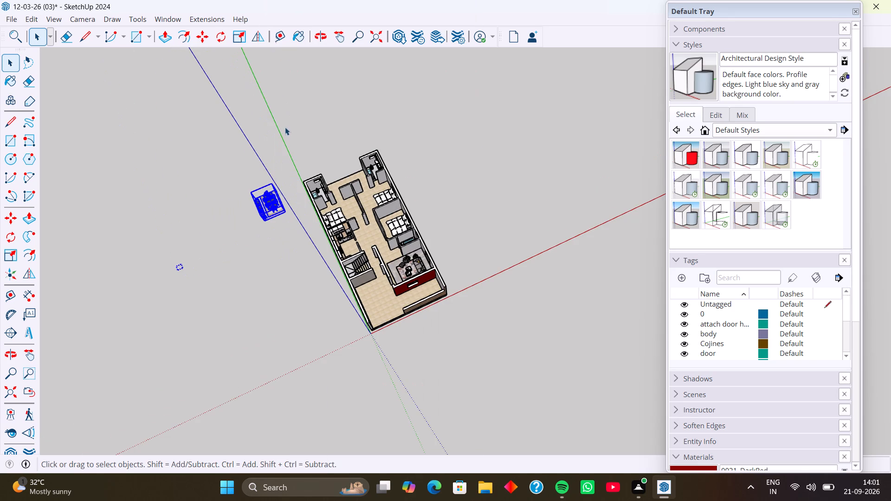
{"action": "scroll", "coordinate": [221, 232], "scroll_direction": "down", "scroll_amount": 5}
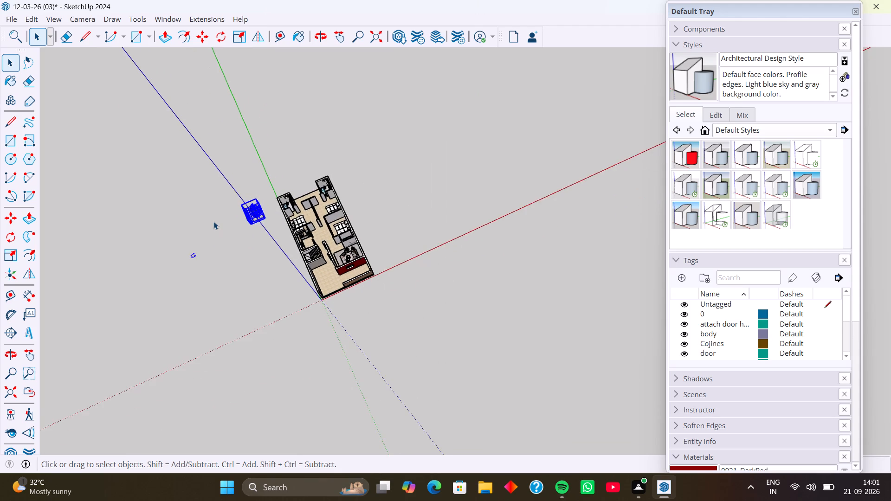
{"action": "scroll", "coordinate": [213, 221], "scroll_direction": "down", "scroll_amount": 2}
{"action": "key", "text": "space"}
{"action": "left_click", "coordinate": [230, 225]}
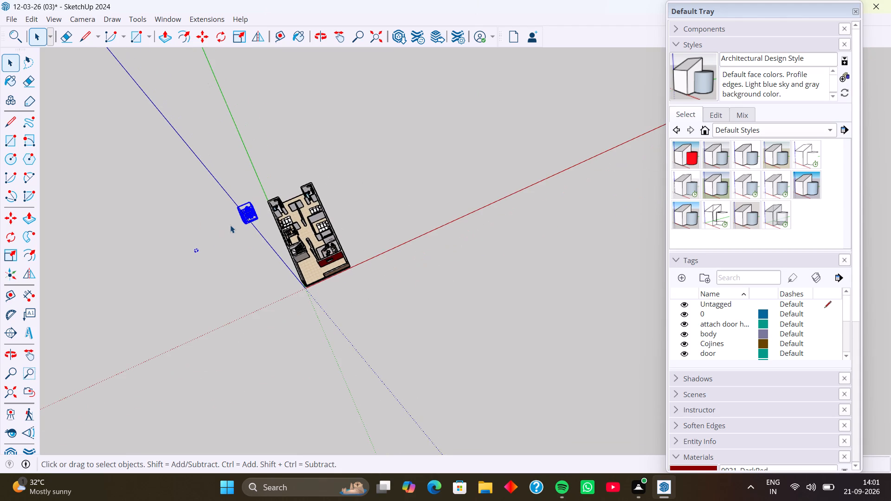
{"action": "scroll", "coordinate": [241, 219], "scroll_direction": "up", "scroll_amount": 20}
{"action": "scroll", "coordinate": [241, 219], "scroll_direction": "up", "scroll_amount": 5}
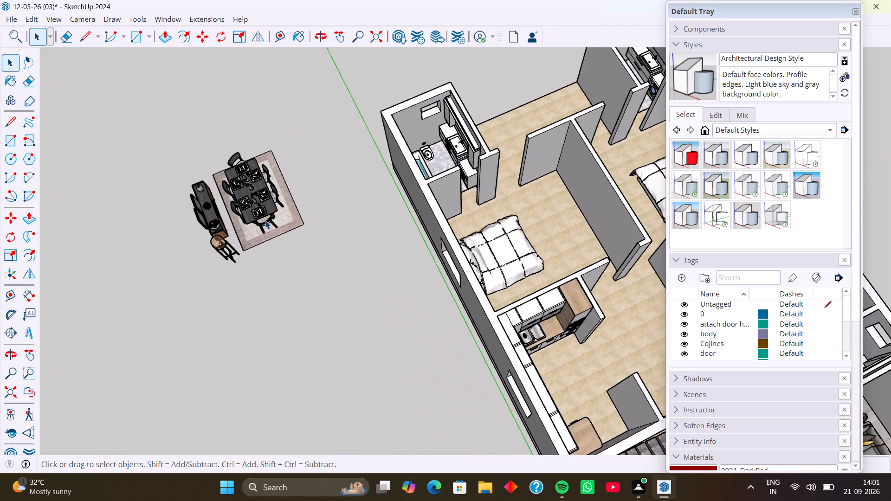
Move the imported dining room set from outside the house into the open area in front of the kitchen, between the interior walls.
{"action": "left_click", "coordinate": [271, 223]}
{"action": "middle_click_drag", "start_coordinate": [277, 233], "coordinate": [200, 240]}
{"action": "scroll", "coordinate": [286, 209], "scroll_direction": "up", "scroll_amount": 1}
{"action": "middle_click_drag", "start_coordinate": [285, 209], "coordinate": [211, 196]}
{"action": "scroll", "coordinate": [299, 156], "scroll_direction": "up", "scroll_amount": 4}
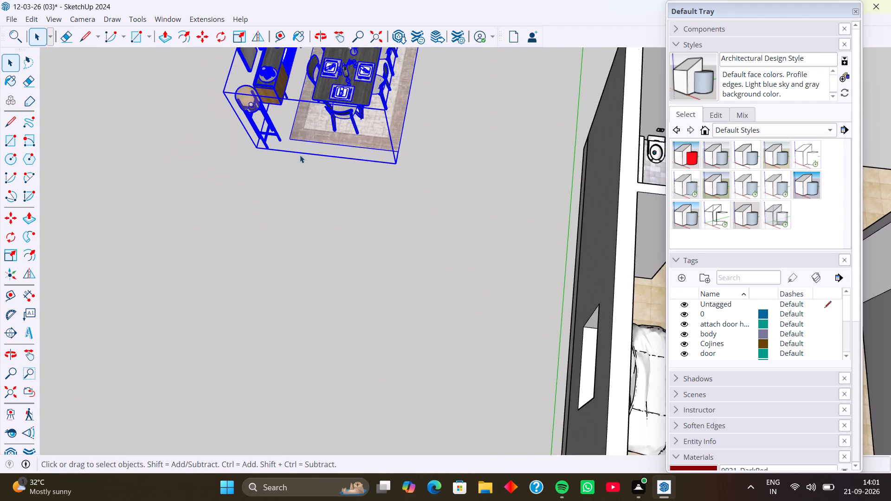
{"action": "scroll", "coordinate": [329, 169], "scroll_direction": "down", "scroll_amount": 6}
{"action": "middle_click_drag", "start_coordinate": [334, 188], "coordinate": [241, 170]}
{"action": "scroll", "coordinate": [431, 159], "scroll_direction": "up", "scroll_amount": 1}
{"action": "scroll", "coordinate": [416, 163], "scroll_direction": "down", "scroll_amount": 4}
{"action": "middle_click_drag", "start_coordinate": [412, 170], "coordinate": [365, 181]}
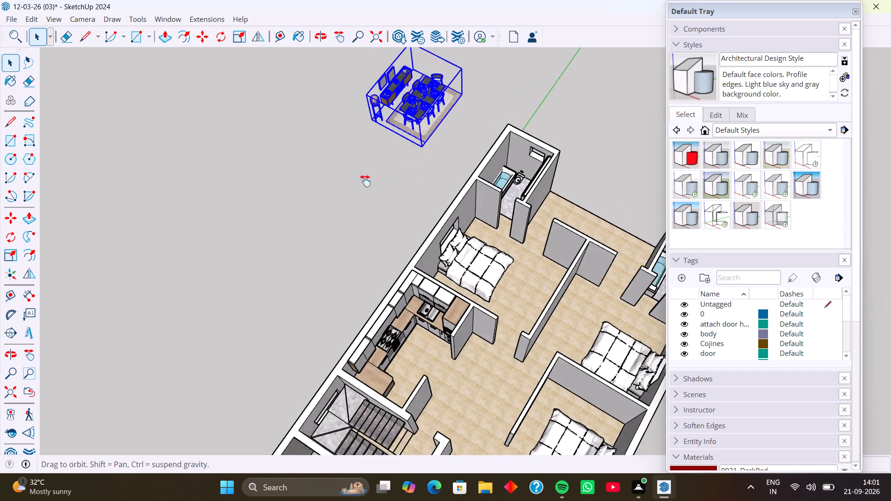
{"action": "middle_click_drag", "start_coordinate": [365, 181], "coordinate": [353, 185]}
{"action": "middle_click_drag", "start_coordinate": [419, 196], "coordinate": [309, 181]}
{"action": "middle_click_drag", "start_coordinate": [400, 177], "coordinate": [368, 178]}
{"action": "middle_click_drag", "start_coordinate": [376, 178], "coordinate": [336, 172]}
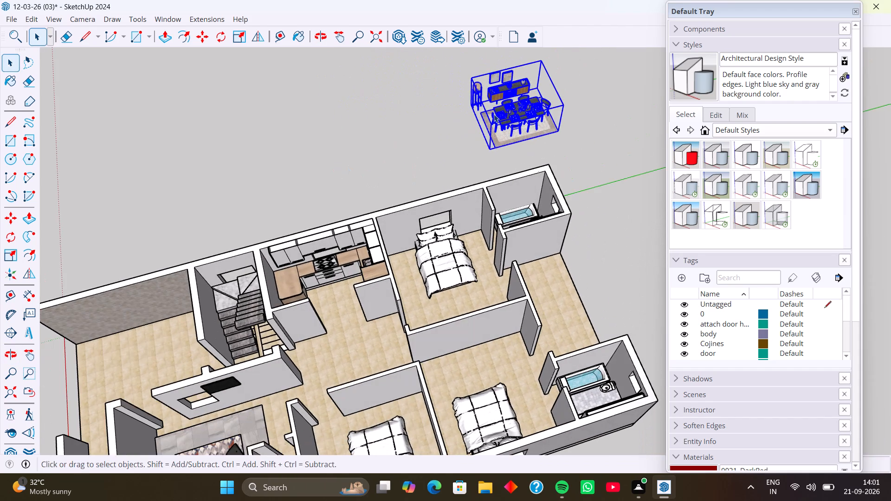
{"action": "key", "text": "m"}
{"action": "scroll", "coordinate": [559, 119], "scroll_direction": "up", "scroll_amount": 4}
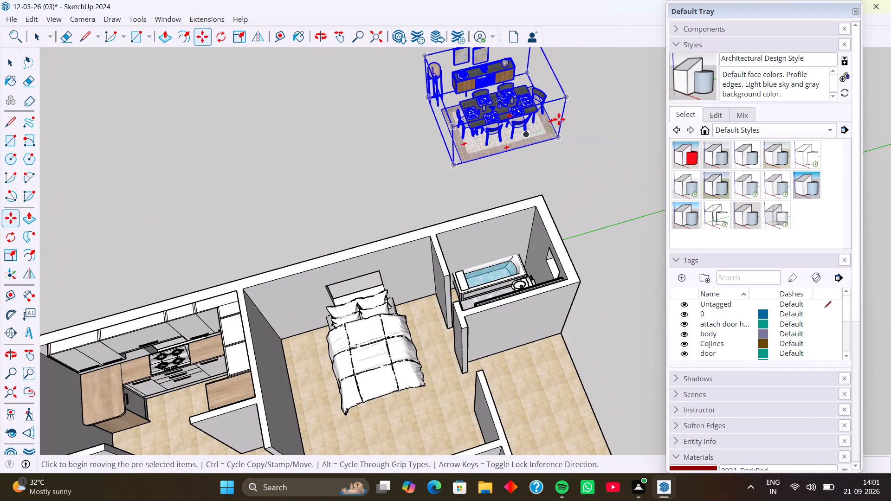
{"action": "left_click", "coordinate": [566, 96]}
{"action": "scroll", "coordinate": [423, 202], "scroll_direction": "down", "scroll_amount": 6}
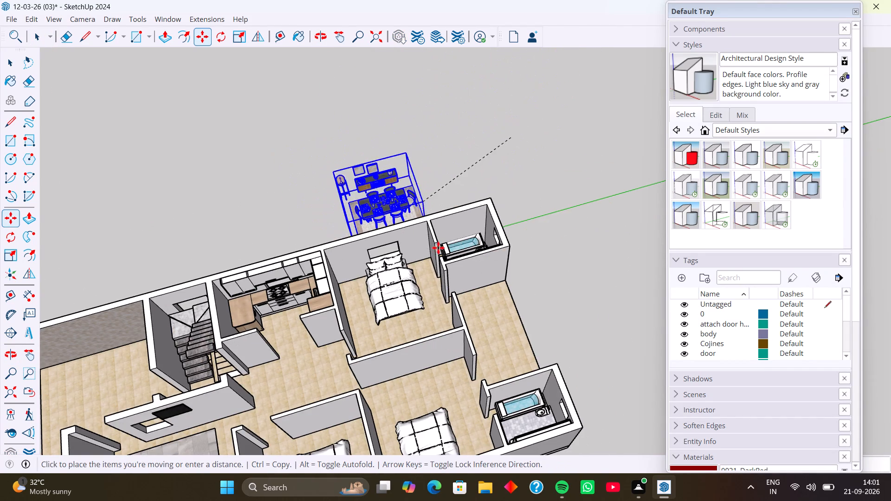
{"action": "middle_click_drag", "start_coordinate": [448, 292], "coordinate": [428, 200], "text": "shift"}
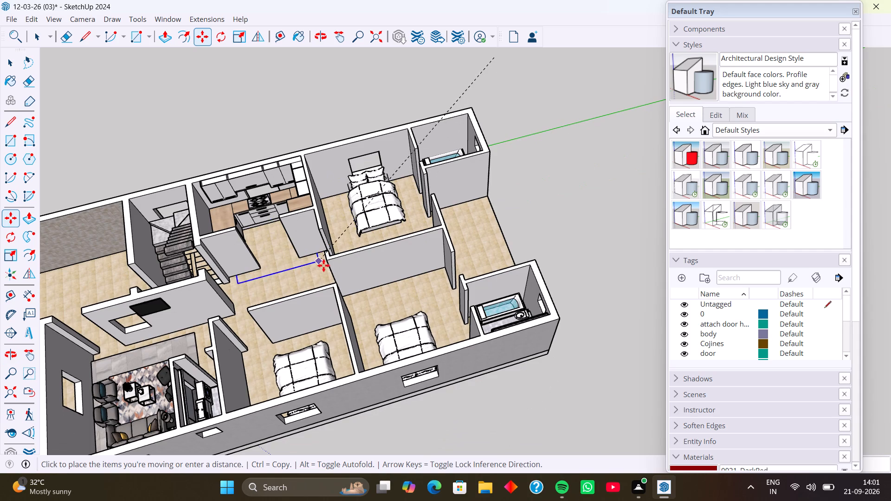
{"action": "scroll", "coordinate": [325, 275], "scroll_direction": "up", "scroll_amount": 8}
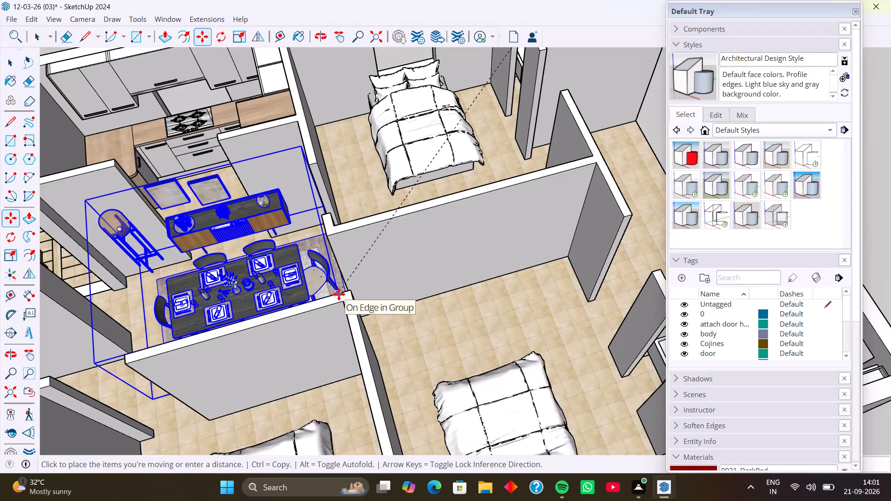
{"action": "left_click", "coordinate": [339, 294]}
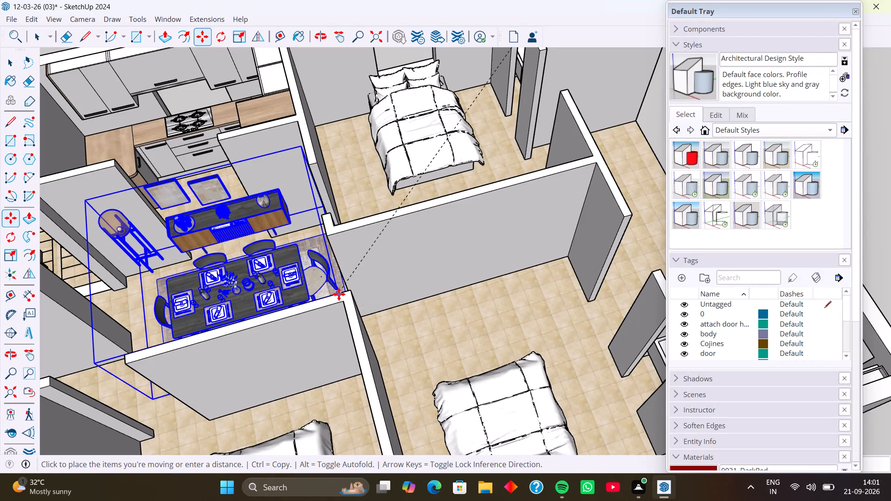
Examine from several sides how the dining room set sits and faces between the kitchen and the bedroom walls.
{"action": "middle_click_drag", "start_coordinate": [272, 244], "coordinate": [359, 171]}
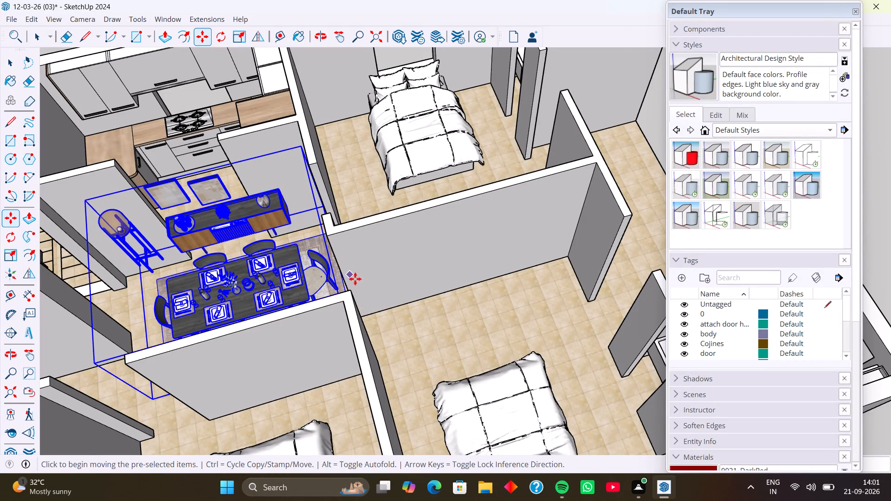
{"action": "middle_click_drag", "start_coordinate": [356, 286], "coordinate": [339, 208]}
{"action": "middle_click_drag", "start_coordinate": [351, 261], "coordinate": [258, 252]}
{"action": "middle_click_drag", "start_coordinate": [362, 250], "coordinate": [277, 248]}
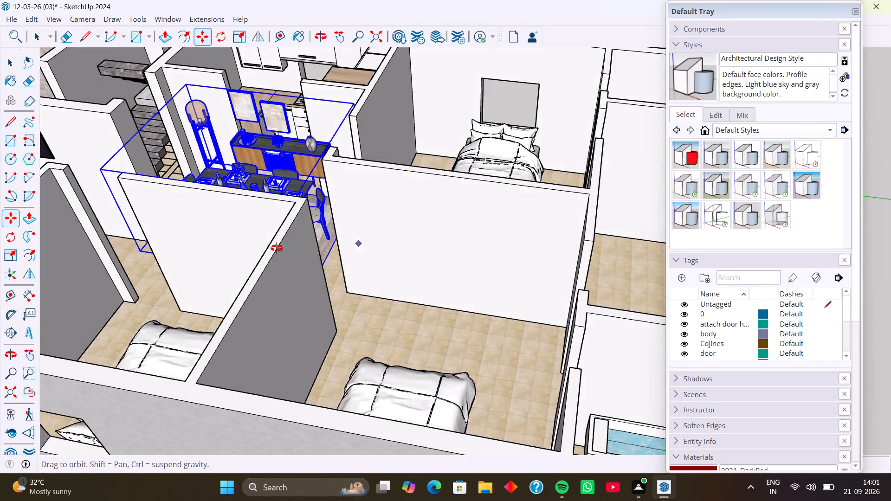
{"action": "middle_click_drag", "start_coordinate": [277, 248], "coordinate": [244, 235]}
{"action": "middle_click_drag", "start_coordinate": [402, 245], "coordinate": [254, 249]}
{"action": "middle_click_drag", "start_coordinate": [447, 187], "coordinate": [361, 195]}
{"action": "scroll", "coordinate": [429, 157], "scroll_direction": "down", "scroll_amount": 5}
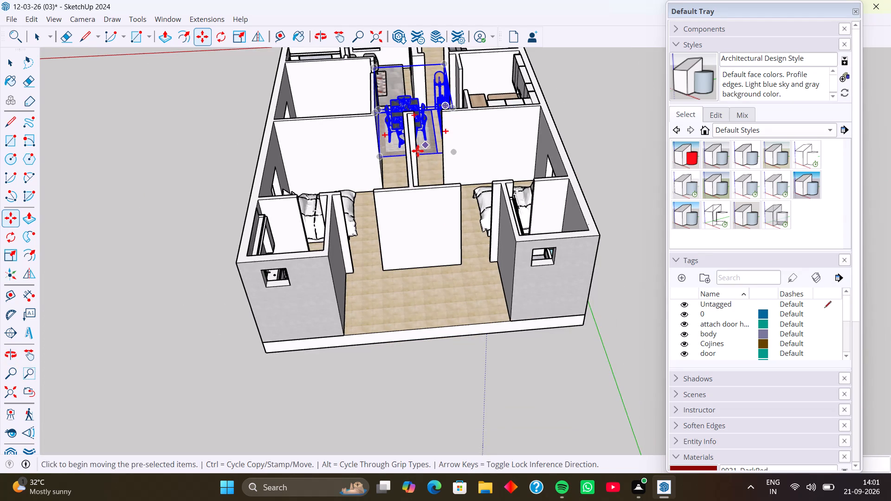
{"action": "middle_click_drag", "start_coordinate": [390, 150], "coordinate": [401, 234]}
{"action": "middle_click_drag", "start_coordinate": [368, 175], "coordinate": [439, 186]}
{"action": "middle_click_drag", "start_coordinate": [390, 189], "coordinate": [446, 198]}
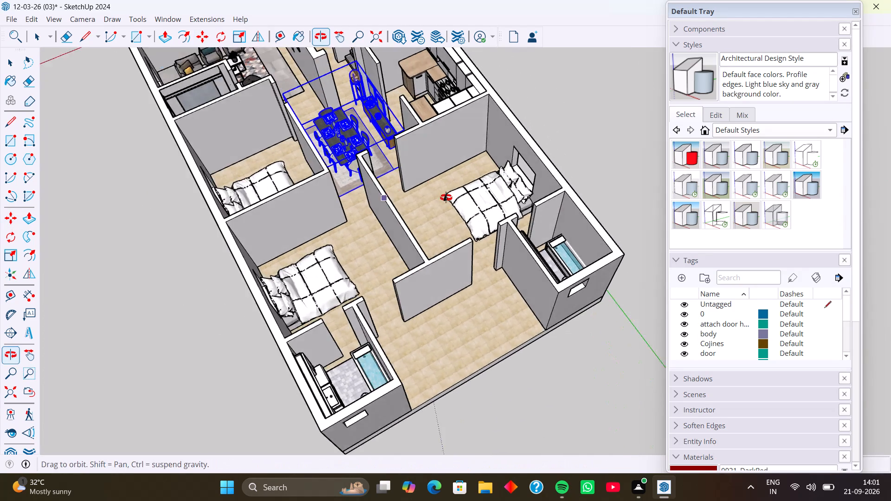
{"action": "middle_click_drag", "start_coordinate": [446, 198], "coordinate": [446, 198]}
{"action": "middle_click_drag", "start_coordinate": [416, 200], "coordinate": [505, 187]}
{"action": "scroll", "coordinate": [505, 187], "scroll_direction": "up", "scroll_amount": 1}
{"action": "middle_click_drag", "start_coordinate": [373, 177], "coordinate": [468, 160]}
{"action": "scroll", "coordinate": [310, 235], "scroll_direction": "down", "scroll_amount": 3}
{"action": "middle_click_drag", "start_coordinate": [298, 256], "coordinate": [330, 250]}
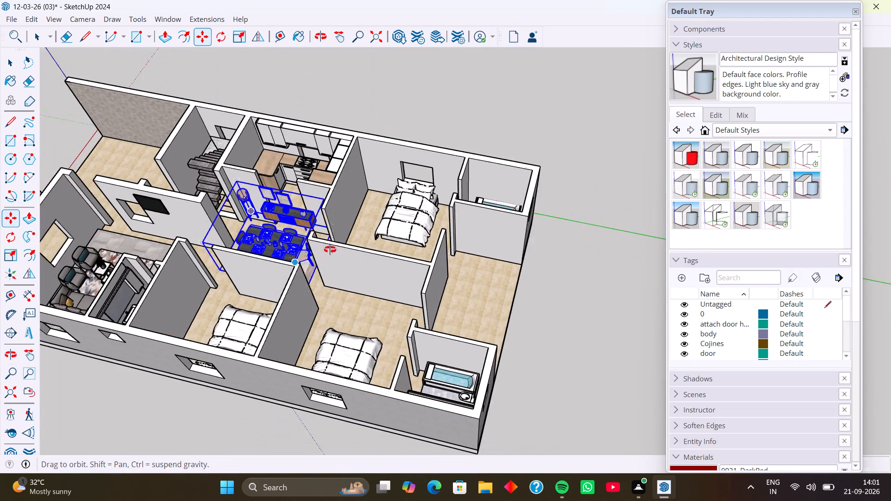
{"action": "middle_click_drag", "start_coordinate": [330, 250], "coordinate": [360, 244]}
{"action": "middle_click_drag", "start_coordinate": [273, 268], "coordinate": [237, 262]}
{"action": "middle_click_drag", "start_coordinate": [310, 280], "coordinate": [263, 274]}
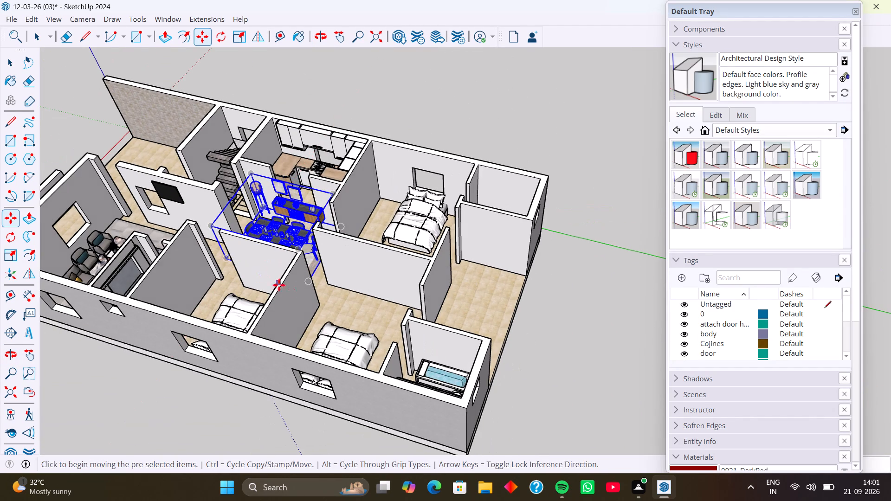
Rotate the dining room set half a turn about the vertical axis, turning its sideboard side away from the kitchen.
{"action": "left_click", "coordinate": [13, 238]}
{"action": "middle_click_drag", "start_coordinate": [306, 284], "coordinate": [239, 302]}
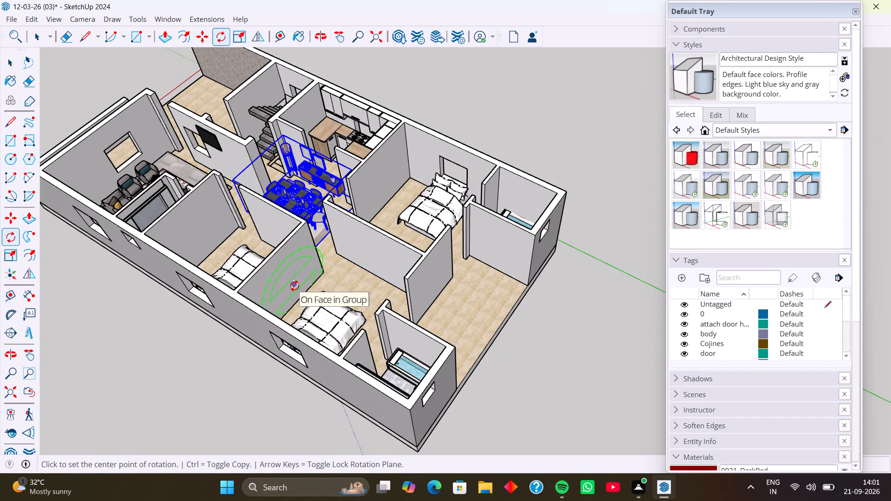
{"action": "key", "text": "Up"}
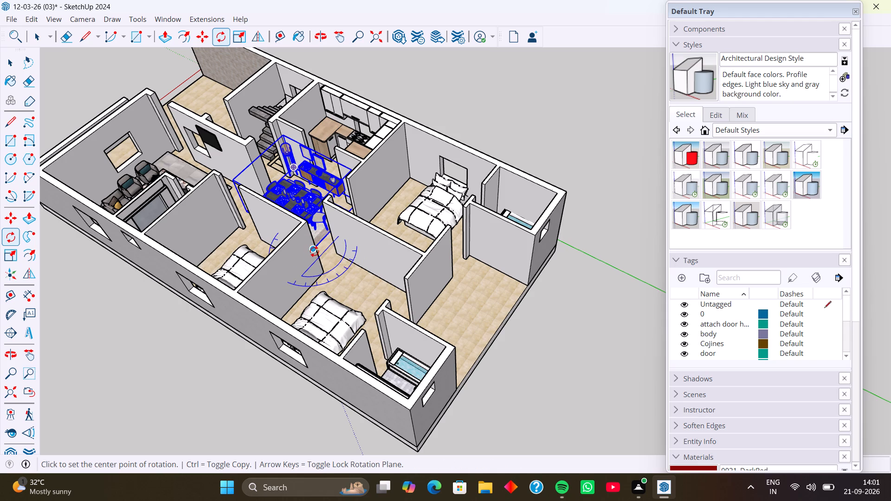
{"action": "left_click", "coordinate": [314, 251]}
{"action": "left_click", "coordinate": [364, 197]}
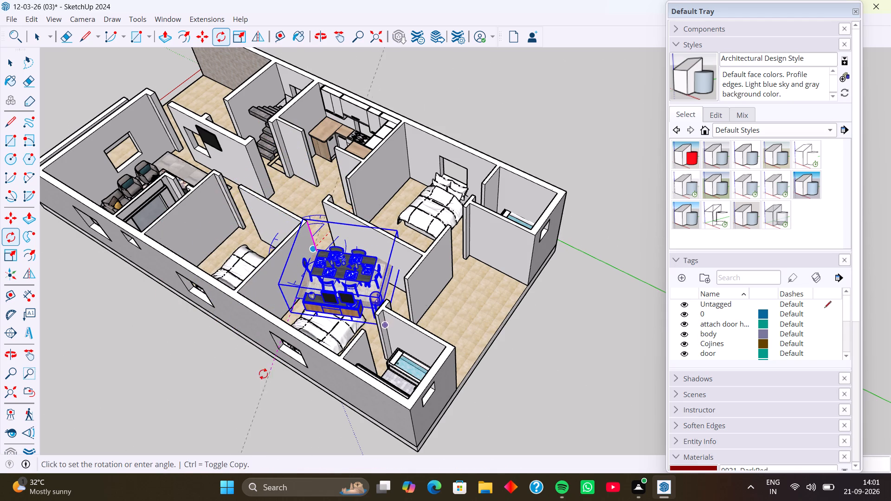
{"action": "scroll", "coordinate": [239, 383], "scroll_direction": "down", "scroll_amount": 3}
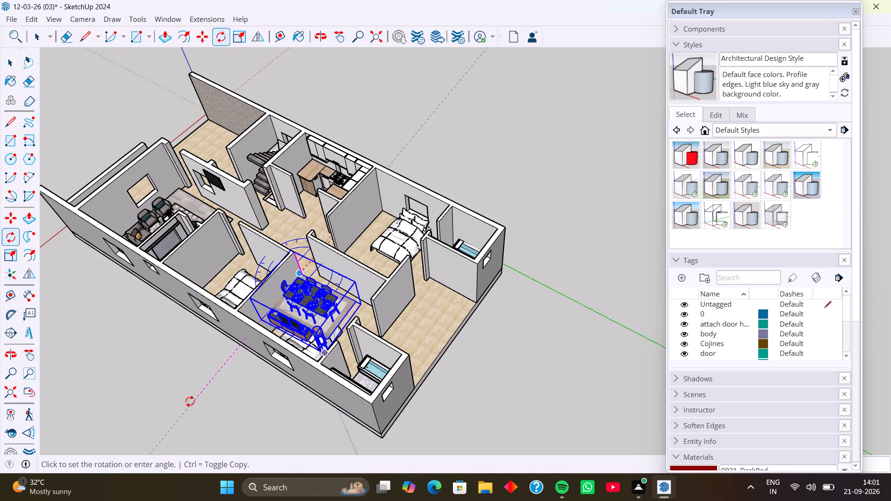
{"action": "left_click", "coordinate": [173, 399]}
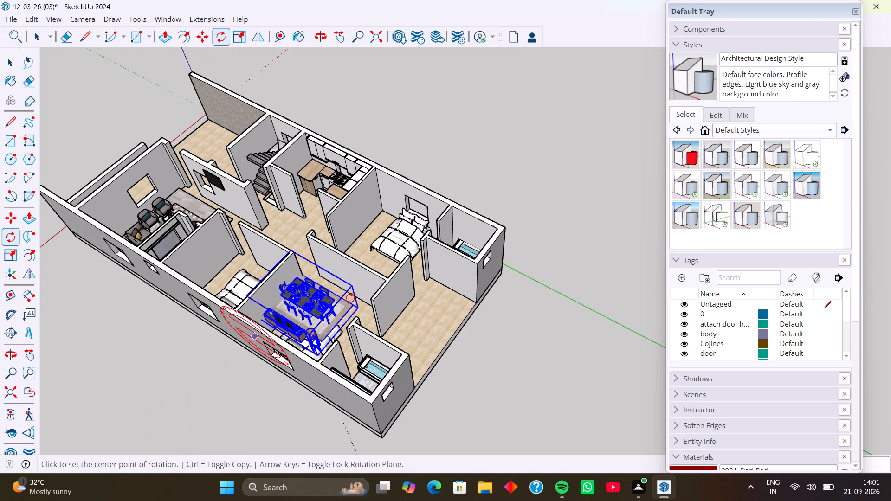
Move the rotated dining room set back to the area in front of the kitchen, with its sideboard along the bedroom wall opposite.
{"action": "middle_click_drag", "start_coordinate": [347, 298], "coordinate": [268, 309]}
{"action": "key", "text": "m"}
{"action": "scroll", "coordinate": [357, 305], "scroll_direction": "up", "scroll_amount": 5}
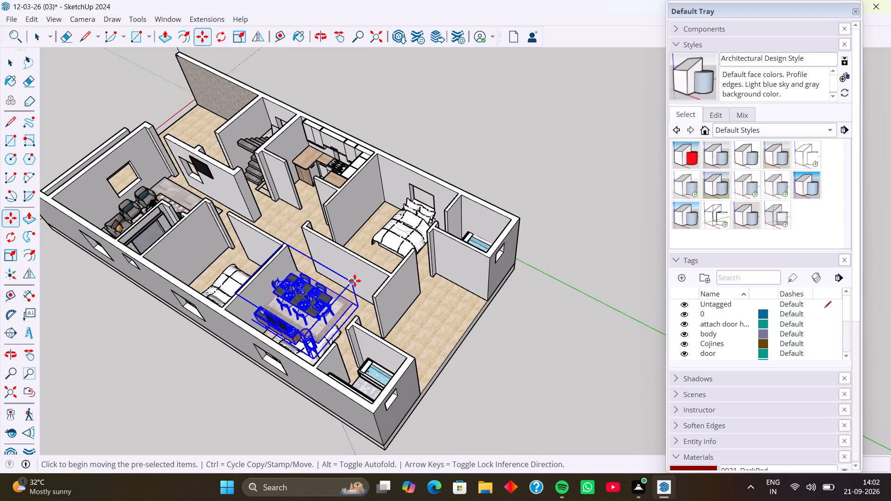
{"action": "left_click", "coordinate": [351, 282]}
{"action": "middle_click_drag", "start_coordinate": [320, 214], "coordinate": [307, 252]}
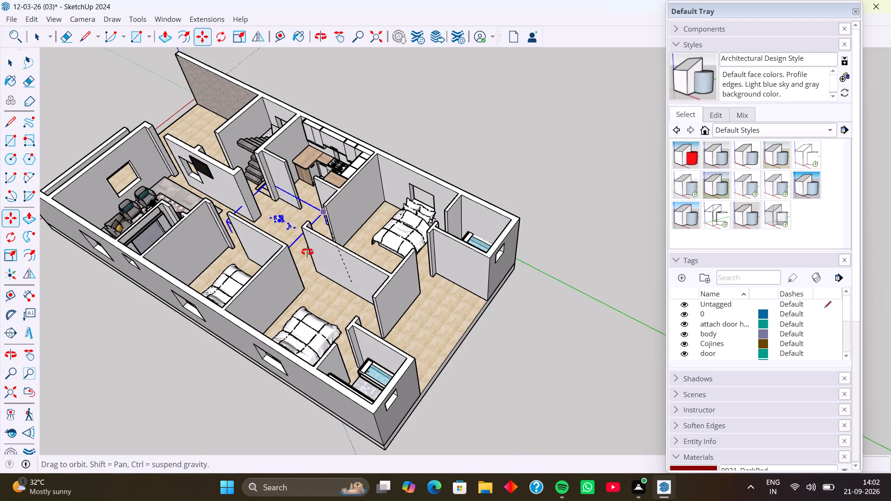
{"action": "middle_click_drag", "start_coordinate": [307, 252], "coordinate": [297, 265]}
{"action": "scroll", "coordinate": [307, 216], "scroll_direction": "up", "scroll_amount": 9}
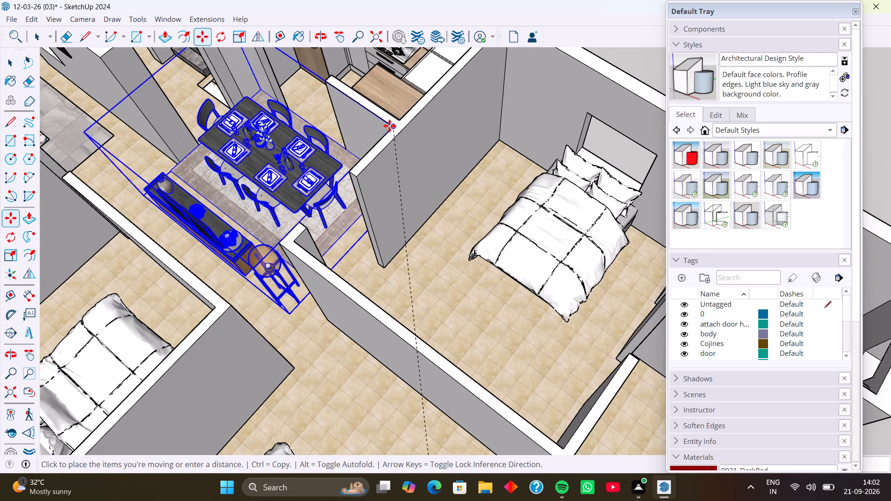
{"action": "left_click", "coordinate": [372, 150]}
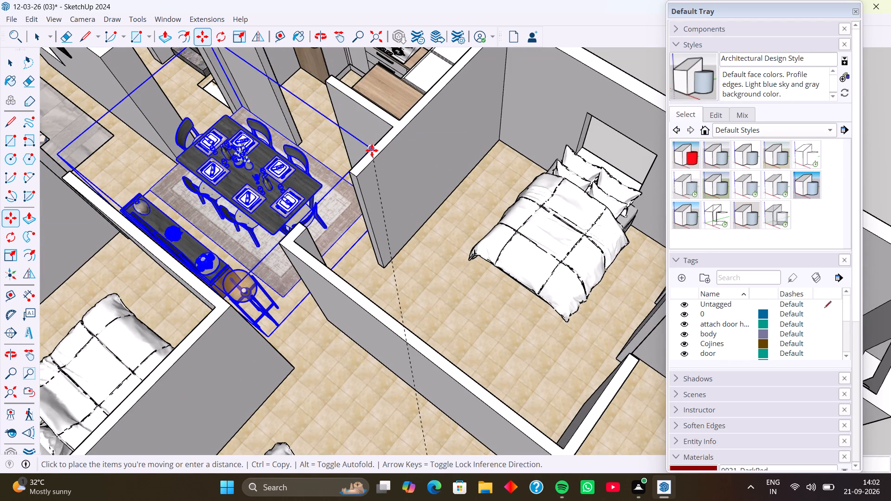
Examine the dining room set's fit against the surrounding walls, kitchen and passage from several angles.
{"action": "middle_click_drag", "start_coordinate": [391, 191], "coordinate": [297, 231]}
{"action": "middle_click_drag", "start_coordinate": [377, 240], "coordinate": [329, 236]}
{"action": "middle_click_drag", "start_coordinate": [400, 245], "coordinate": [328, 237]}
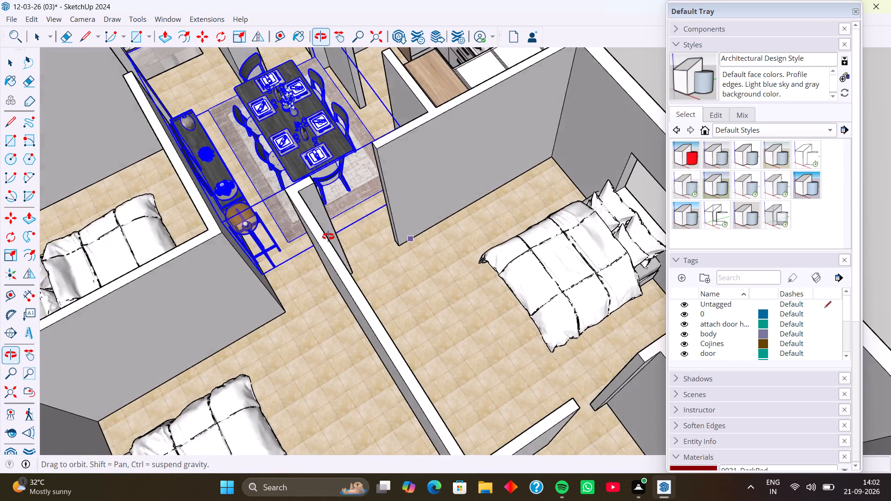
{"action": "middle_click_drag", "start_coordinate": [328, 237], "coordinate": [327, 236]}
{"action": "middle_click_drag", "start_coordinate": [424, 257], "coordinate": [314, 254]}
{"action": "middle_click_drag", "start_coordinate": [419, 253], "coordinate": [338, 254]}
{"action": "scroll", "coordinate": [424, 225], "scroll_direction": "down", "scroll_amount": 6}
{"action": "middle_click_drag", "start_coordinate": [477, 239], "coordinate": [377, 236]}
{"action": "scroll", "coordinate": [382, 238], "scroll_direction": "up", "scroll_amount": 1}
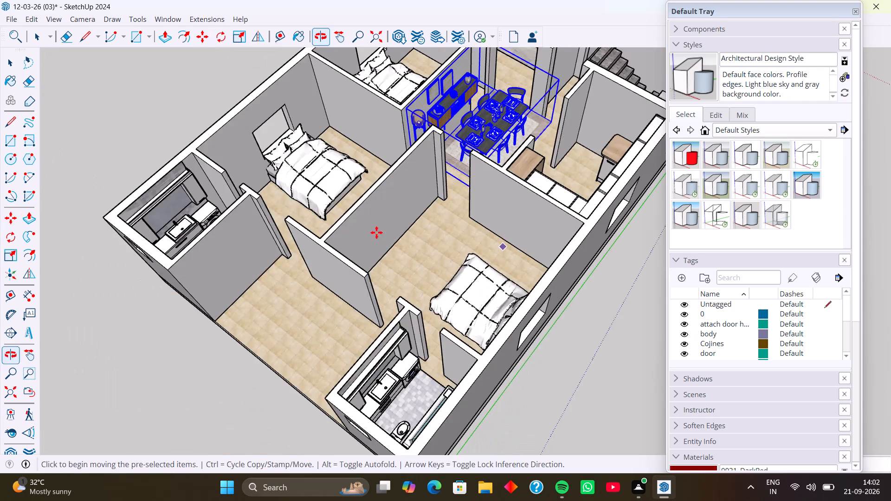
{"action": "scroll", "coordinate": [554, 215], "scroll_direction": "down", "scroll_amount": 2}
{"action": "middle_click_drag", "start_coordinate": [555, 215], "coordinate": [460, 226]}
{"action": "middle_click_drag", "start_coordinate": [573, 253], "coordinate": [492, 254]}
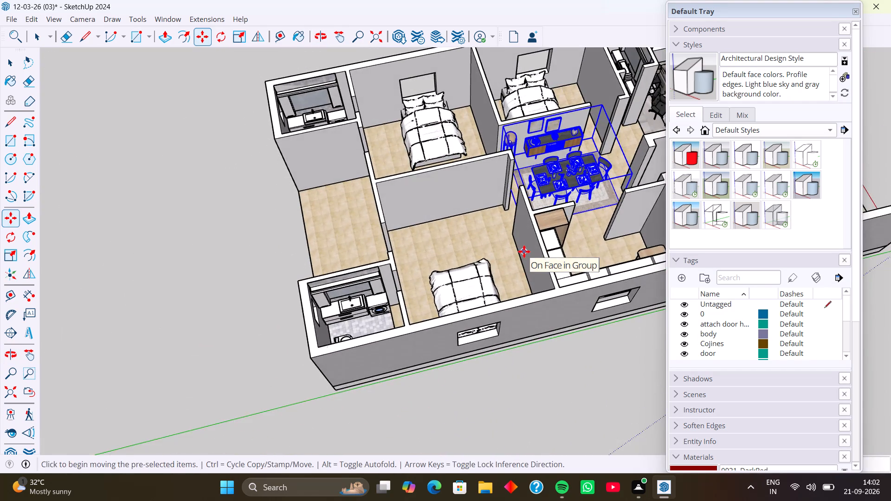
{"action": "scroll", "coordinate": [524, 251], "scroll_direction": "down", "scroll_amount": 2}
{"action": "middle_click_drag", "start_coordinate": [524, 251], "coordinate": [423, 282]}
{"action": "scroll", "coordinate": [472, 246], "scroll_direction": "up", "scroll_amount": 4}
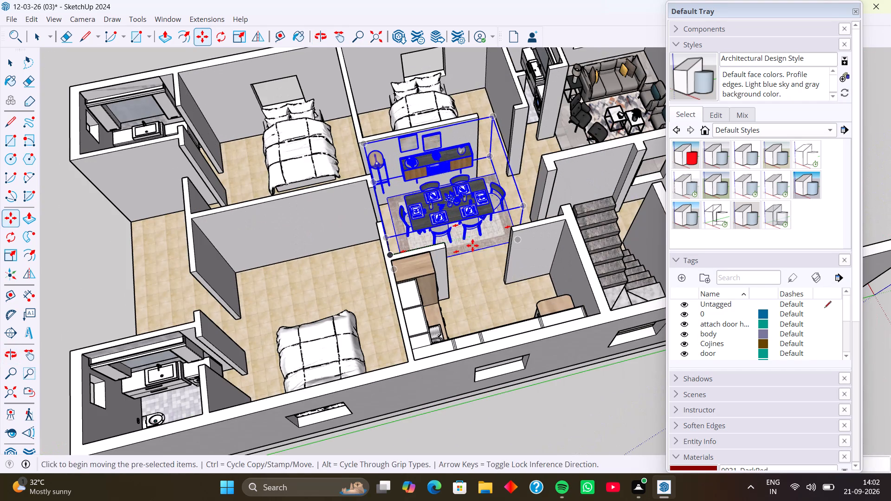
{"action": "middle_click_drag", "start_coordinate": [472, 245], "coordinate": [440, 251], "text": "shift"}
{"action": "middle_click_drag", "start_coordinate": [452, 259], "coordinate": [429, 264]}
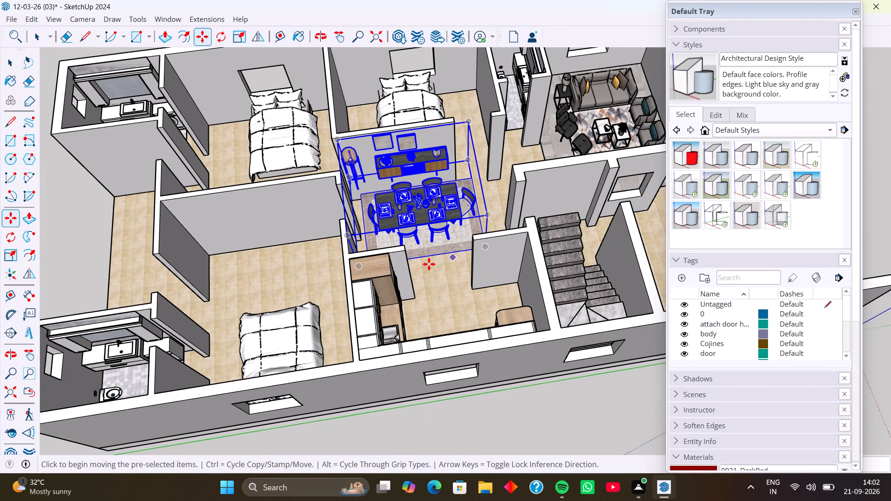
Explode the placed dining room component into its separate table, chairs, rug, sideboard and decor parts.
{"action": "scroll", "coordinate": [417, 177], "scroll_direction": "up", "scroll_amount": 3}
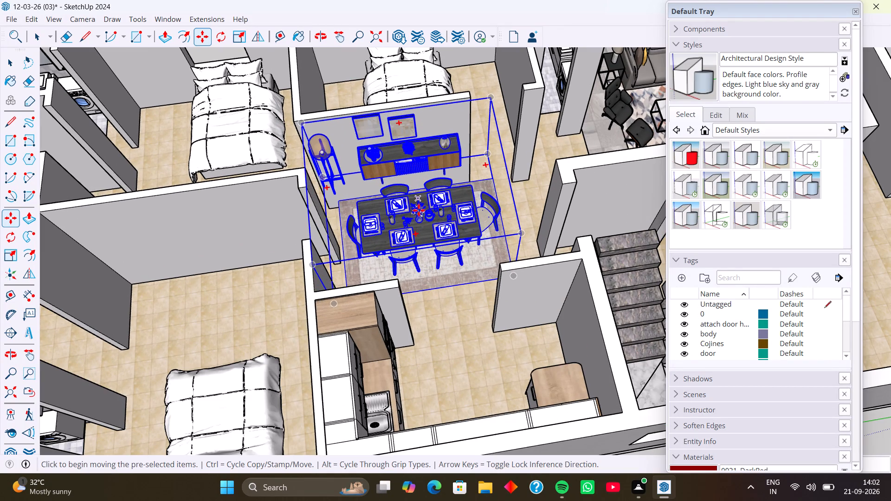
{"action": "middle_click_drag", "start_coordinate": [426, 230], "coordinate": [409, 192]}
{"action": "scroll", "coordinate": [421, 200], "scroll_direction": "up", "scroll_amount": 3}
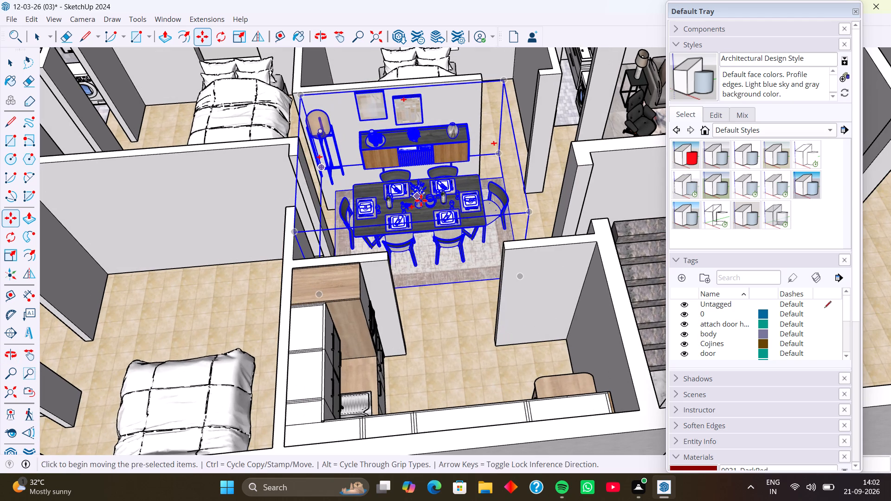
{"action": "right_click", "coordinate": [421, 178]}
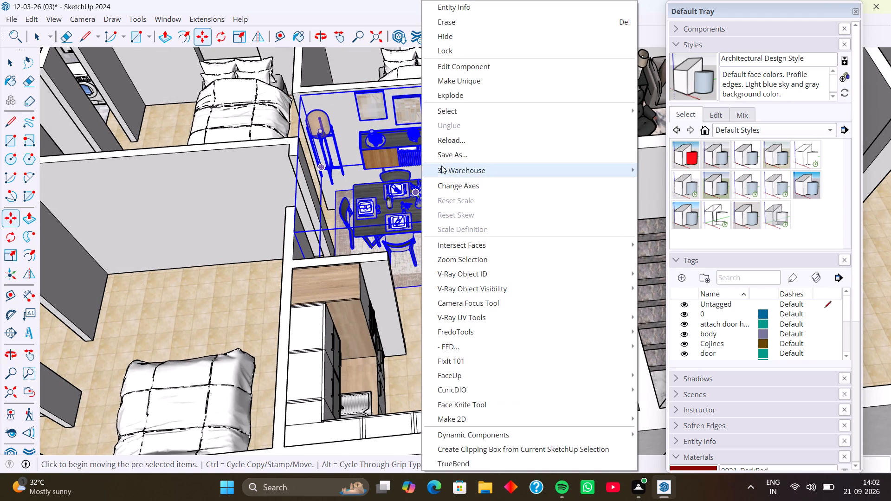
{"action": "left_click", "coordinate": [457, 92]}
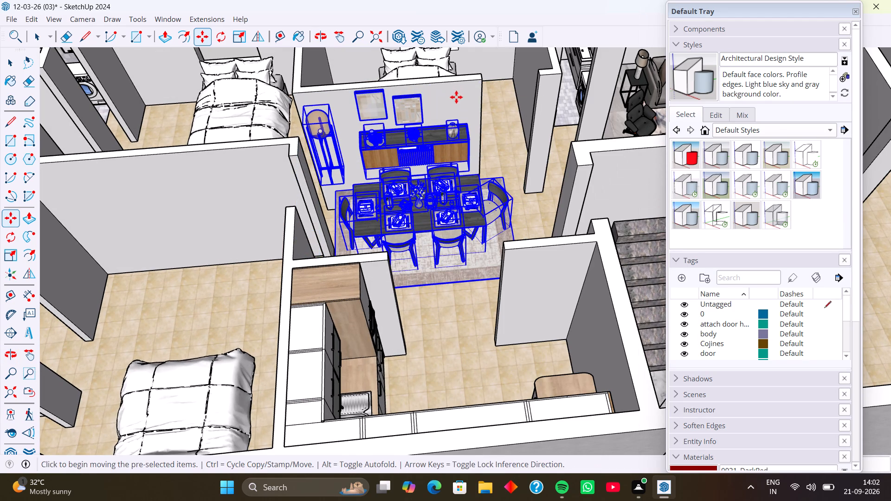
{"action": "scroll", "coordinate": [450, 213], "scroll_direction": "down", "scroll_amount": 4}
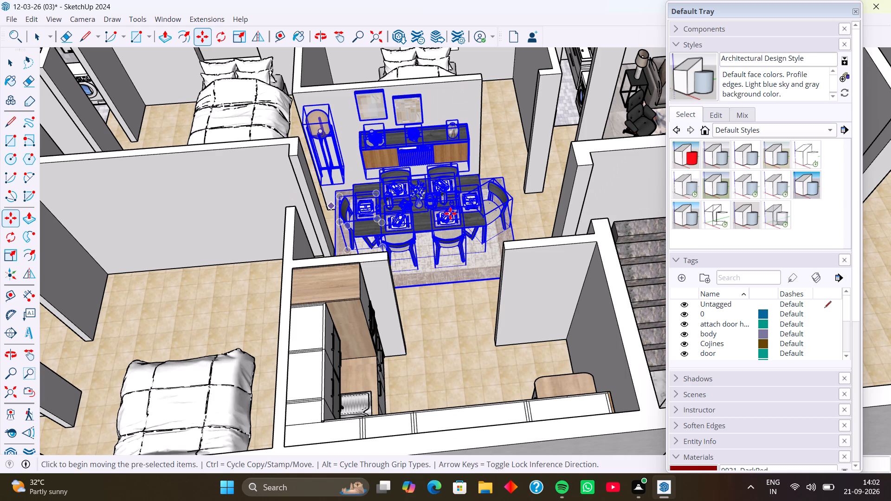
{"action": "scroll", "coordinate": [411, 239], "scroll_direction": "down", "scroll_amount": 2}
{"action": "scroll", "coordinate": [269, 294], "scroll_direction": "down", "scroll_amount": 4}
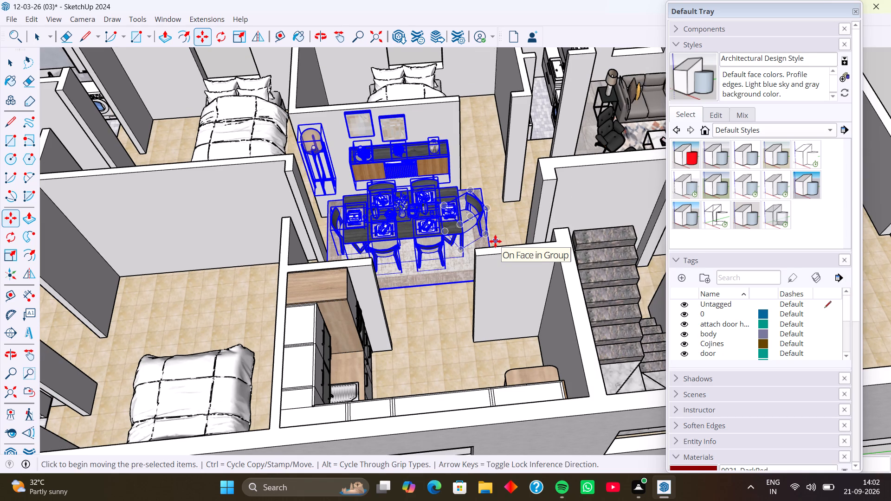
Examine the exploded dining set's separate parts and the table's grouping from several angles.
{"action": "scroll", "coordinate": [511, 196], "scroll_direction": "down", "scroll_amount": 5}
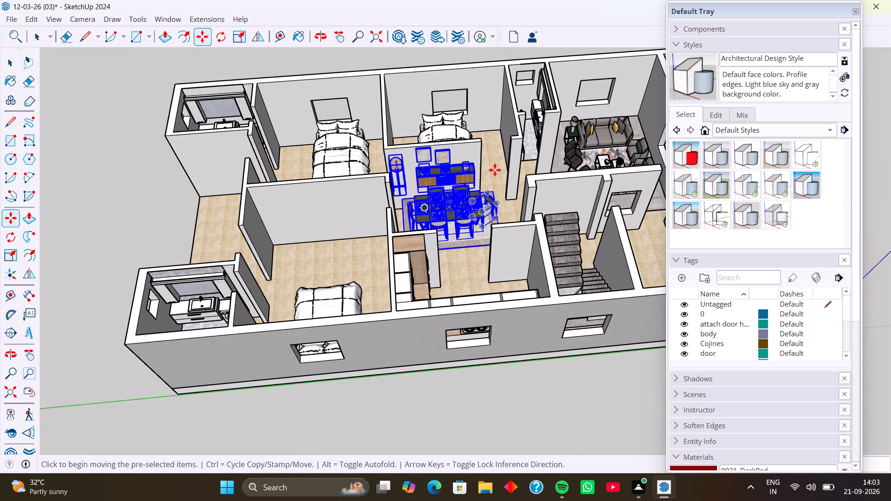
{"action": "key", "text": "space"}
{"action": "left_click", "coordinate": [433, 401]}
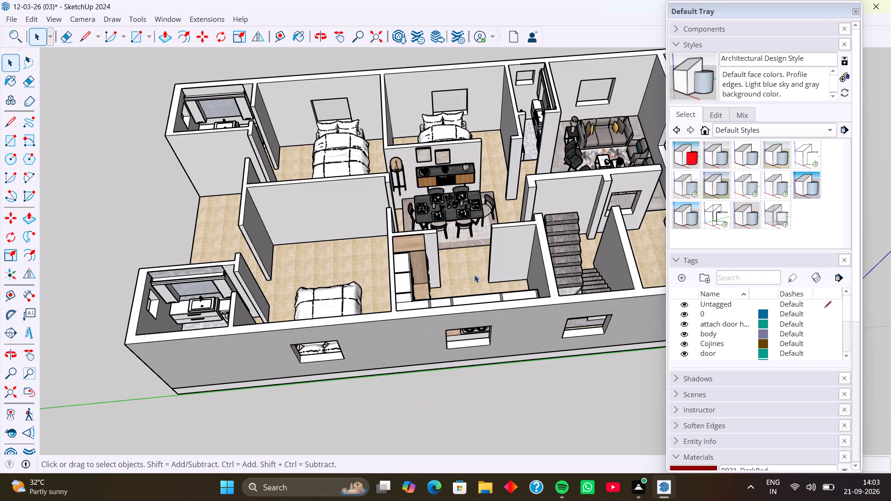
{"action": "middle_click_drag", "start_coordinate": [447, 268], "coordinate": [405, 276]}
{"action": "middle_click_drag", "start_coordinate": [448, 265], "coordinate": [414, 272]}
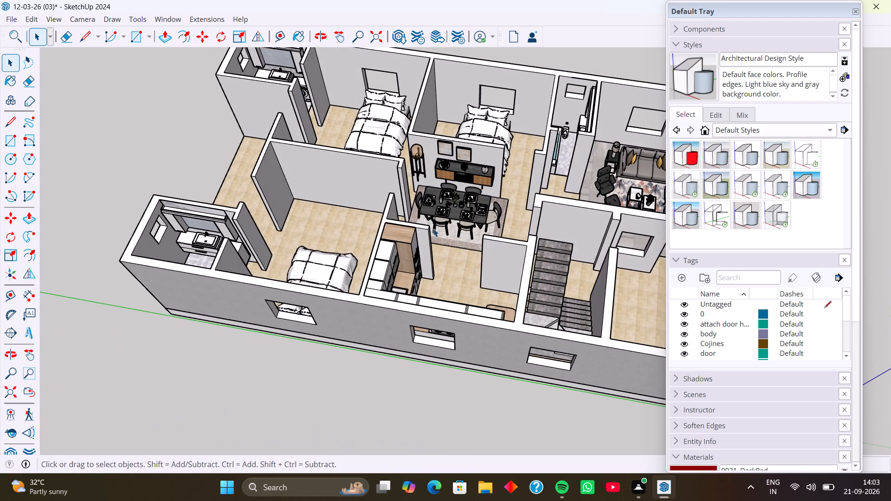
{"action": "scroll", "coordinate": [445, 208], "scroll_direction": "up", "scroll_amount": 8}
{"action": "left_click", "coordinate": [445, 208]}
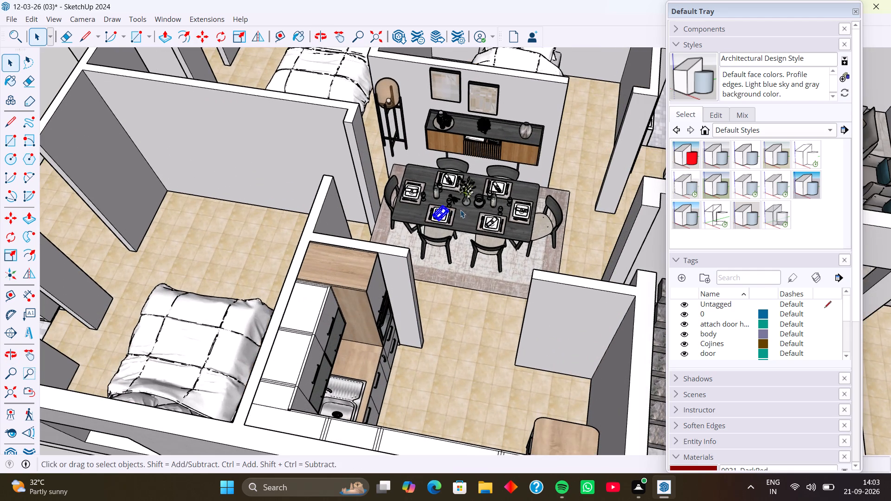
{"action": "double_click", "coordinate": [463, 212]}
{"action": "left_click", "coordinate": [463, 212]}
{"action": "scroll", "coordinate": [430, 362], "scroll_direction": "down", "scroll_amount": 11}
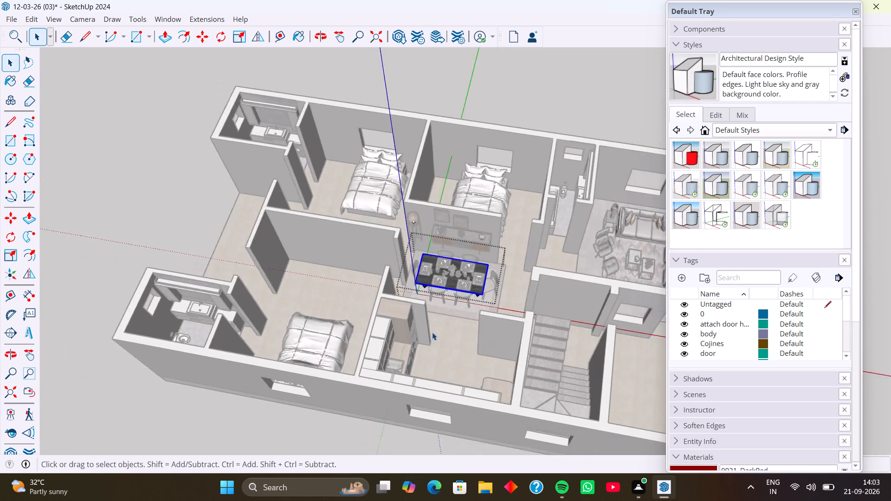
{"action": "left_click", "coordinate": [200, 215]}
{"action": "scroll", "coordinate": [499, 315], "scroll_direction": "up", "scroll_amount": 8}
{"action": "middle_click_drag", "start_coordinate": [472, 309], "coordinate": [478, 341]}
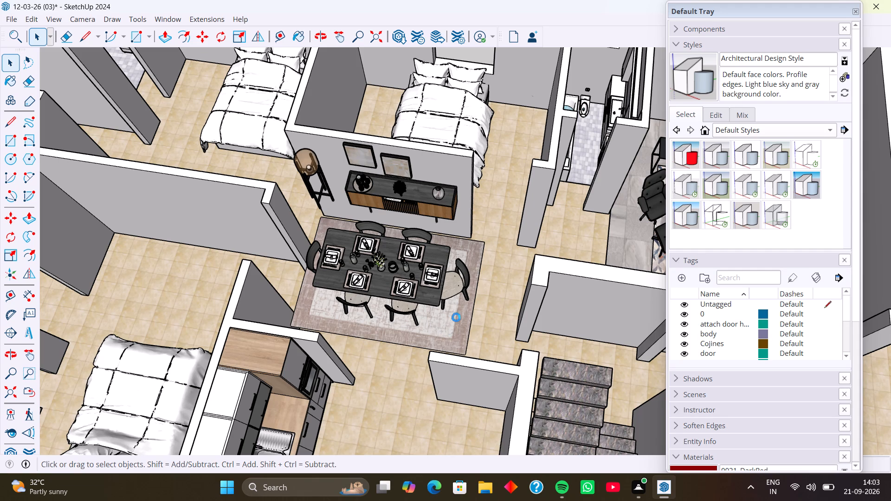
{"action": "scroll", "coordinate": [451, 311], "scroll_direction": "down", "scroll_amount": 4}
{"action": "middle_click_drag", "start_coordinate": [450, 321], "coordinate": [459, 217]}
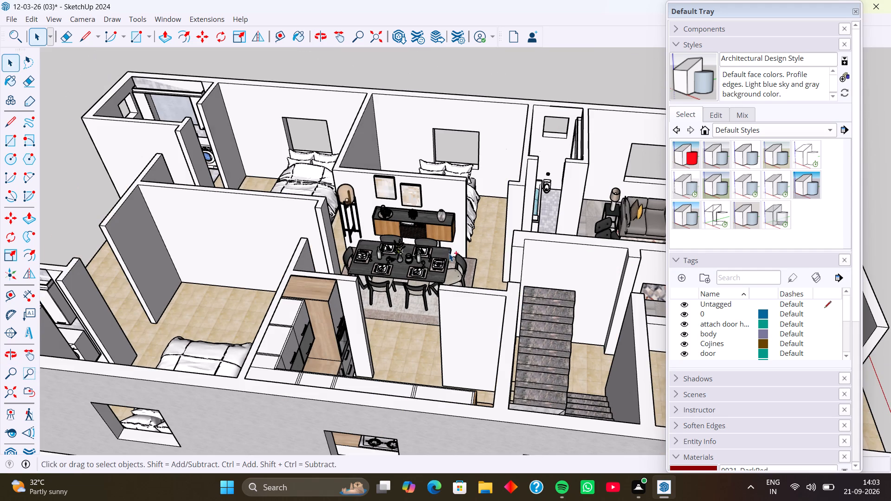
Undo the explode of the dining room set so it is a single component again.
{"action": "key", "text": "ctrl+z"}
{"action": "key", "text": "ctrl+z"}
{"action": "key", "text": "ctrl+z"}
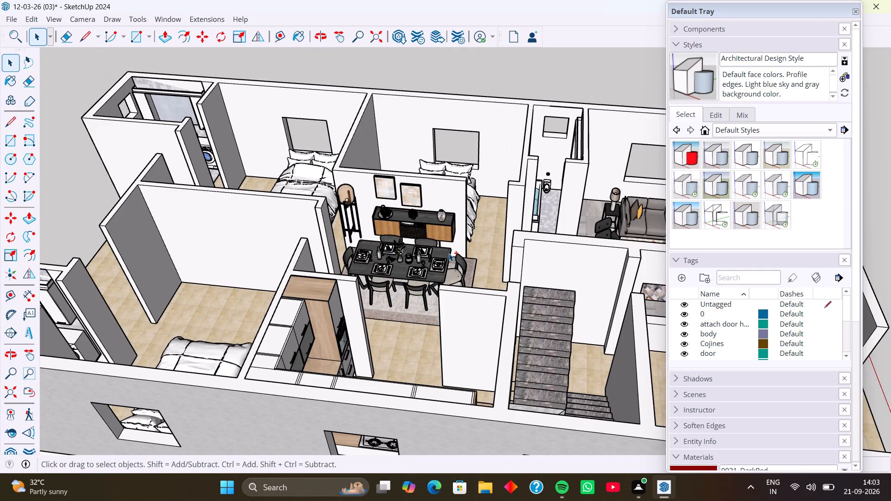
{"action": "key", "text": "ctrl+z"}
Move the whole dining room set vertically from its rug-side bottom corner to the floor level beside the stairs.
{"action": "left_click", "coordinate": [449, 253]}
{"action": "middle_click_drag", "start_coordinate": [420, 309], "coordinate": [353, 387]}
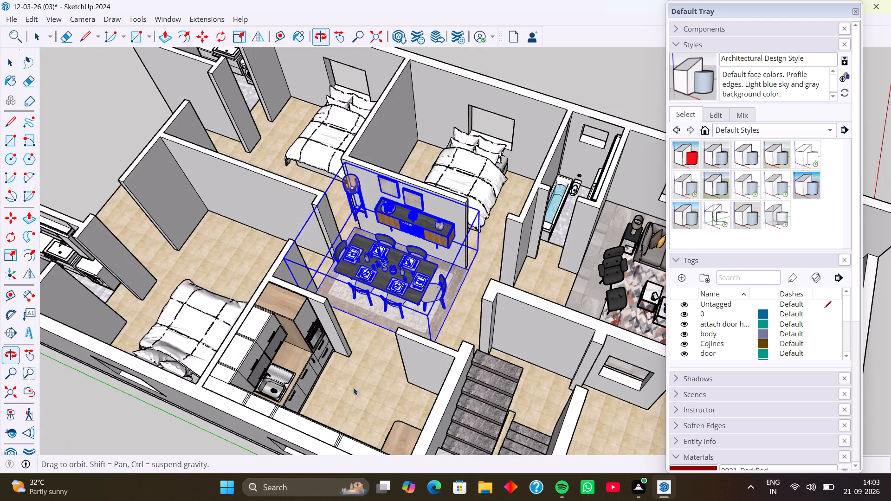
{"action": "middle_click_drag", "start_coordinate": [462, 319], "coordinate": [393, 334]}
{"action": "scroll", "coordinate": [404, 312], "scroll_direction": "up", "scroll_amount": 4}
{"action": "middle_click_drag", "start_coordinate": [405, 325], "coordinate": [337, 293]}
{"action": "middle_click_drag", "start_coordinate": [411, 316], "coordinate": [346, 304]}
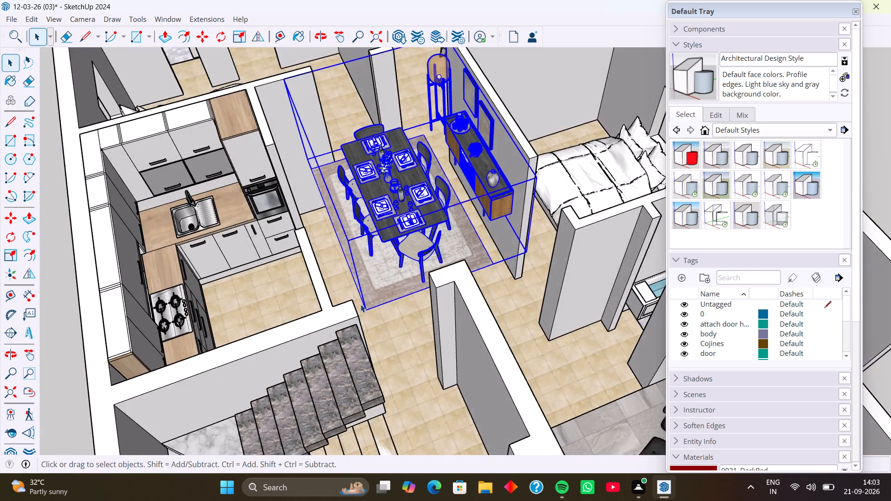
{"action": "scroll", "coordinate": [361, 304], "scroll_direction": "up", "scroll_amount": 8}
{"action": "key", "text": "m"}
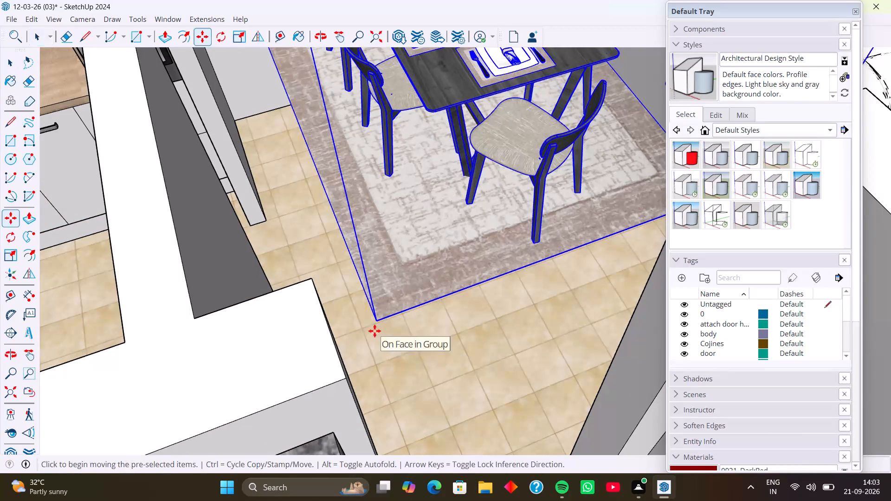
{"action": "left_click", "coordinate": [376, 321]}
{"action": "key", "text": "Up"}
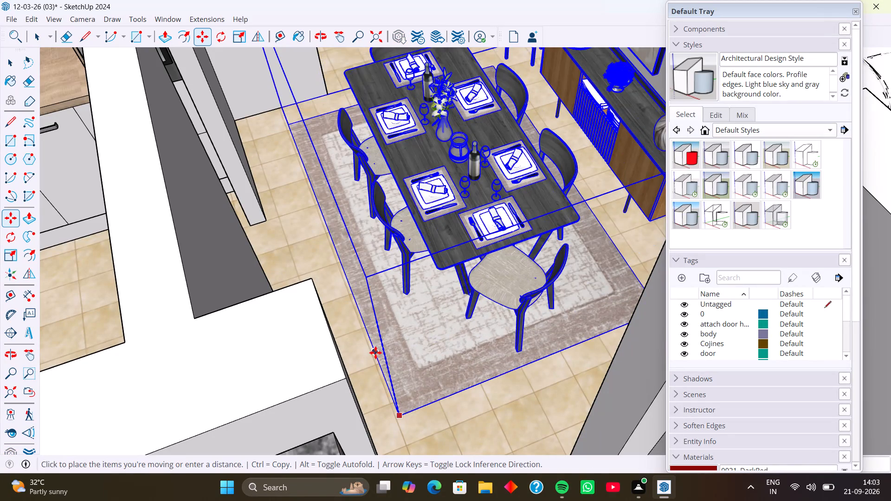
{"action": "scroll", "coordinate": [378, 380], "scroll_direction": "down", "scroll_amount": 4}
{"action": "middle_click_drag", "start_coordinate": [380, 386], "coordinate": [373, 214], "text": "shift"}
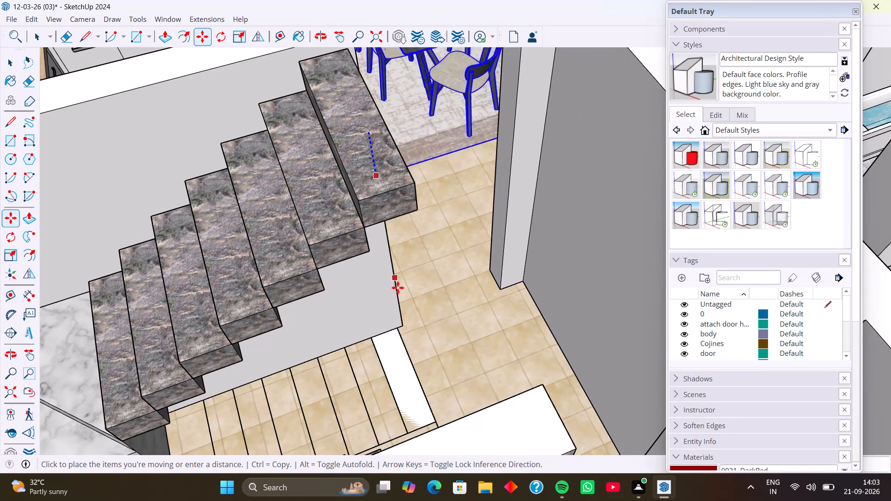
{"action": "left_click", "coordinate": [412, 313]}
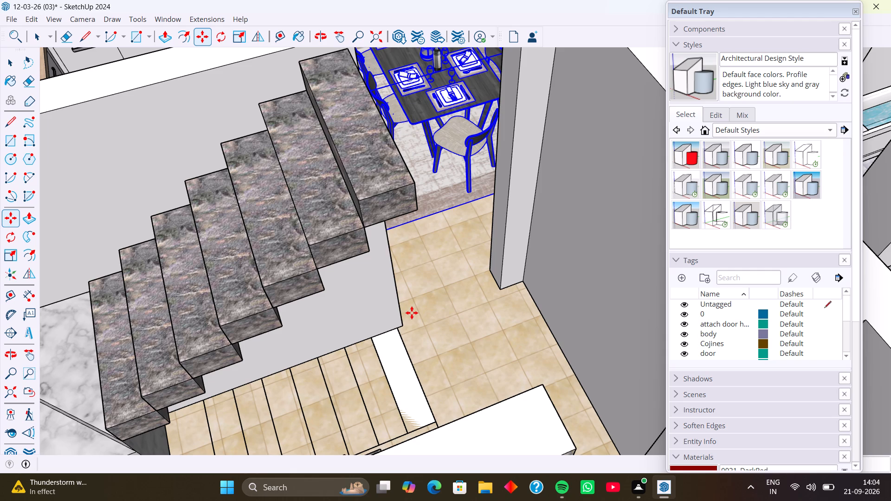
Examine the dining room set's position relative to the floor, kitchen, stairs and bedroom wall from several angles.
{"action": "scroll", "coordinate": [447, 254], "scroll_direction": "down", "scroll_amount": 5}
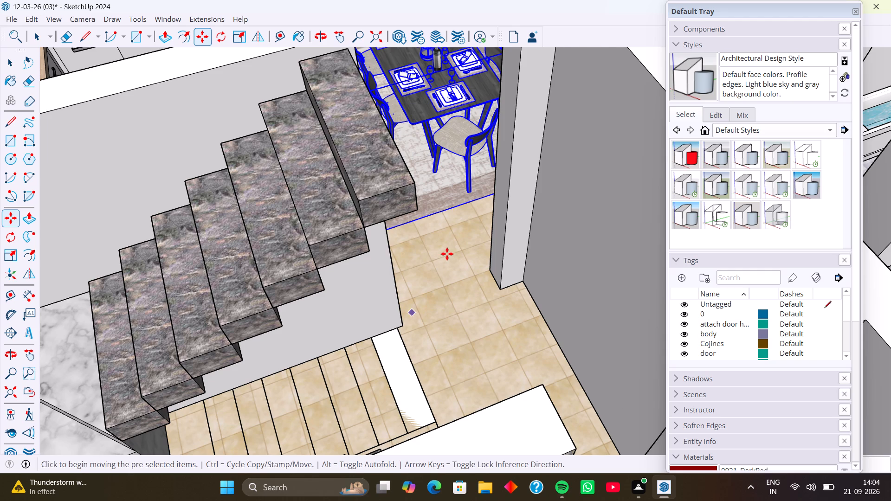
{"action": "scroll", "coordinate": [447, 254], "scroll_direction": "down", "scroll_amount": 4}
{"action": "middle_click_drag", "start_coordinate": [451, 246], "coordinate": [398, 256]}
{"action": "middle_click_drag", "start_coordinate": [473, 244], "coordinate": [438, 199]}
{"action": "middle_click_drag", "start_coordinate": [491, 212], "coordinate": [483, 211]}
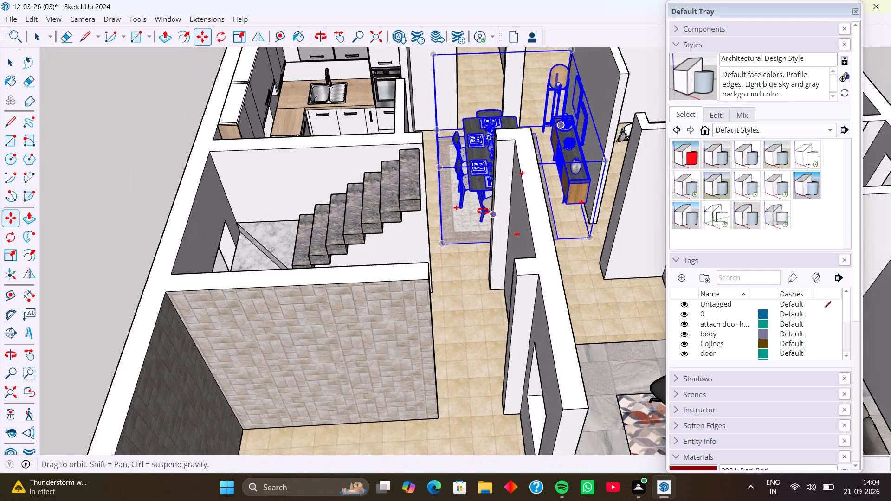
{"action": "middle_click_drag", "start_coordinate": [483, 211], "coordinate": [528, 204]}
{"action": "middle_click_drag", "start_coordinate": [479, 206], "coordinate": [584, 189]}
{"action": "middle_click_drag", "start_coordinate": [474, 164], "coordinate": [444, 232]}
{"action": "scroll", "coordinate": [444, 157], "scroll_direction": "up", "scroll_amount": 2}
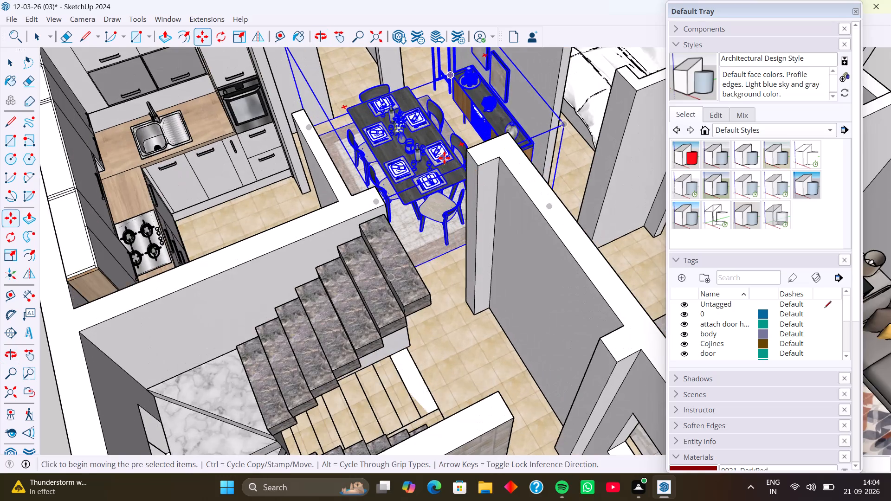
{"action": "scroll", "coordinate": [444, 166], "scroll_direction": "down", "scroll_amount": 3}
{"action": "middle_click_drag", "start_coordinate": [443, 167], "coordinate": [363, 287]}
{"action": "middle_click_drag", "start_coordinate": [362, 277], "coordinate": [331, 275]}
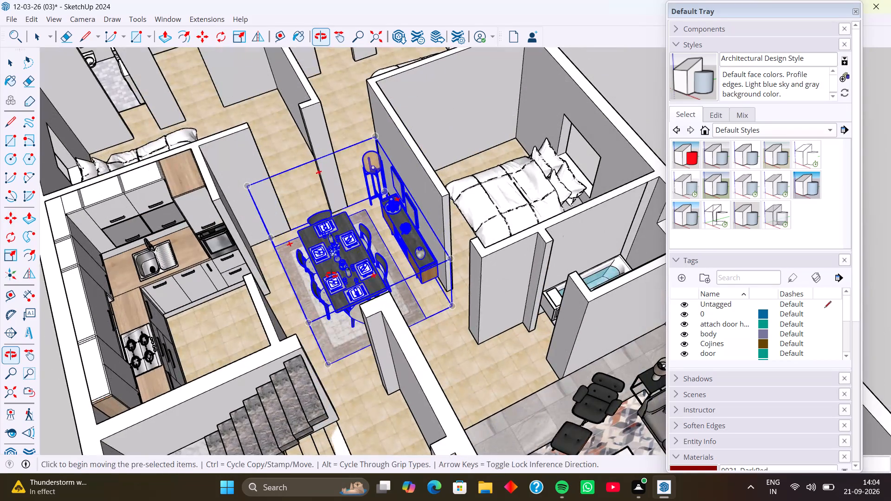
{"action": "middle_click_drag", "start_coordinate": [331, 275], "coordinate": [330, 275]}
{"action": "middle_click", "coordinate": [316, 275]}
{"action": "scroll", "coordinate": [314, 275], "scroll_direction": "down", "scroll_amount": 1}
{"action": "middle_click_drag", "start_coordinate": [340, 258], "coordinate": [323, 255]}
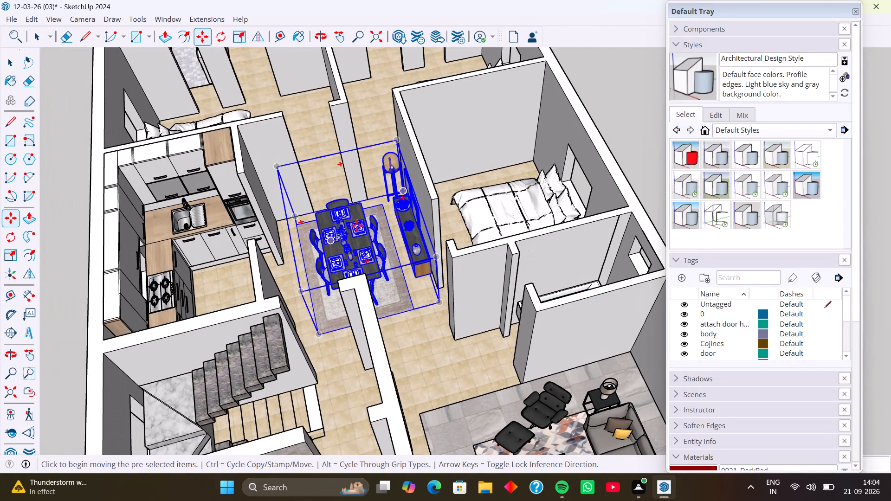
Explode the dining room component into its separate furniture and decor parts.
{"action": "right_click", "coordinate": [356, 227]}
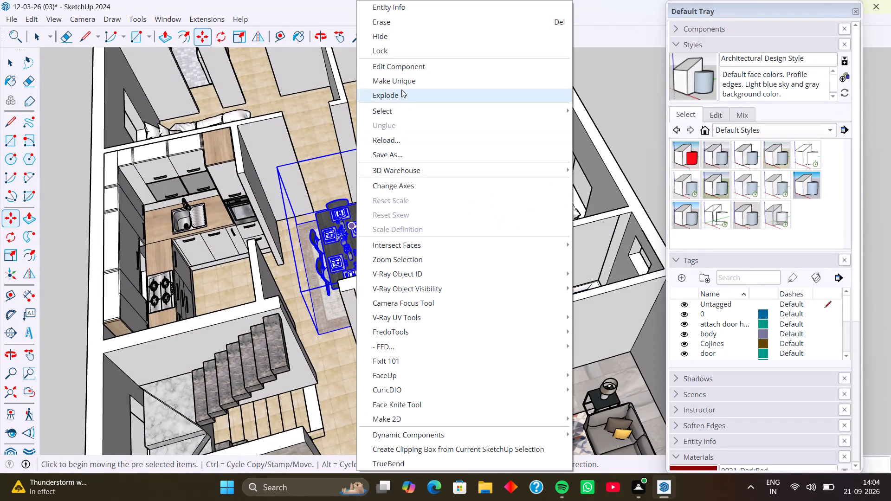
{"action": "left_click", "coordinate": [401, 93]}
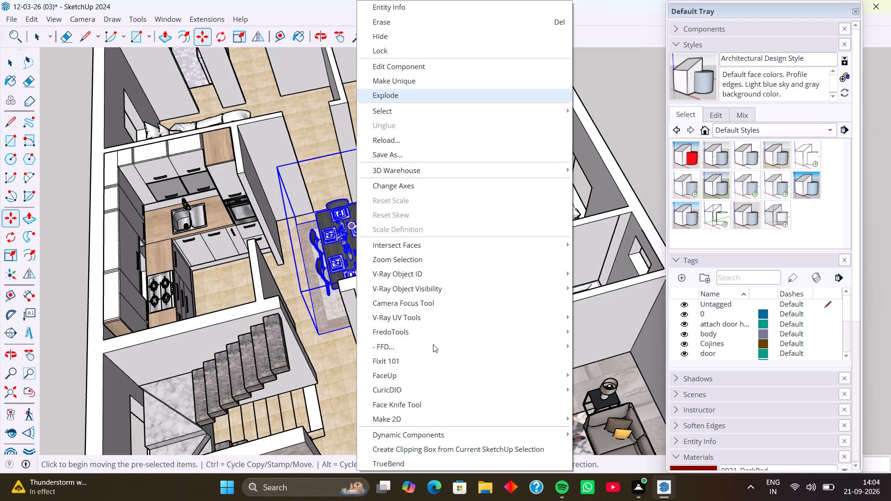
{"action": "key", "text": "space"}
{"action": "left_click", "coordinate": [430, 341]}
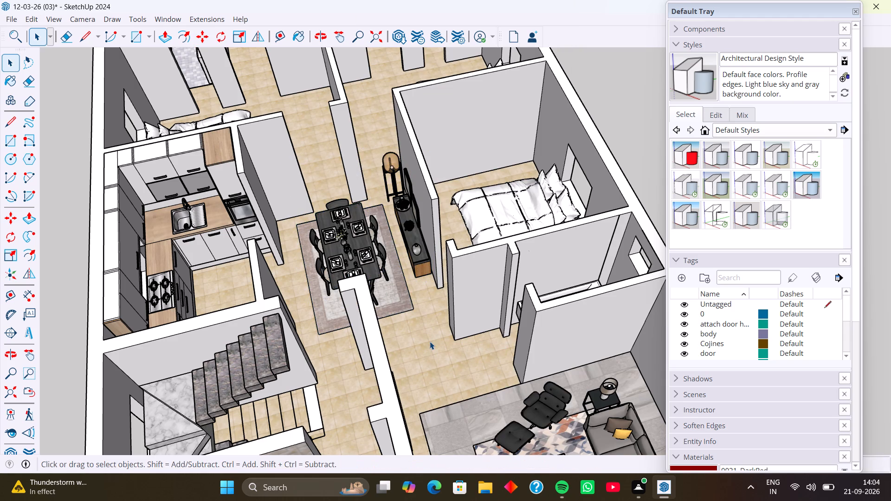
Delete the floor lamp standing beside the sideboard along the bedroom wall.
{"action": "middle_click_drag", "start_coordinate": [407, 321], "coordinate": [483, 306]}
{"action": "scroll", "coordinate": [407, 290], "scroll_direction": "up", "scroll_amount": 1}
{"action": "middle_click_drag", "start_coordinate": [404, 289], "coordinate": [466, 243]}
{"action": "middle_click_drag", "start_coordinate": [381, 291], "coordinate": [469, 276]}
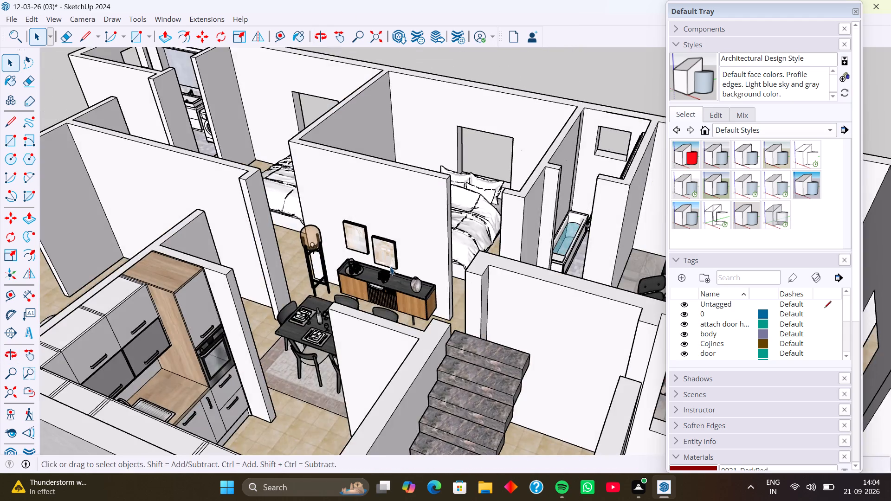
{"action": "scroll", "coordinate": [386, 266], "scroll_direction": "up", "scroll_amount": 4}
{"action": "middle_click_drag", "start_coordinate": [357, 299], "coordinate": [424, 310]}
{"action": "scroll", "coordinate": [404, 310], "scroll_direction": "up", "scroll_amount": 3}
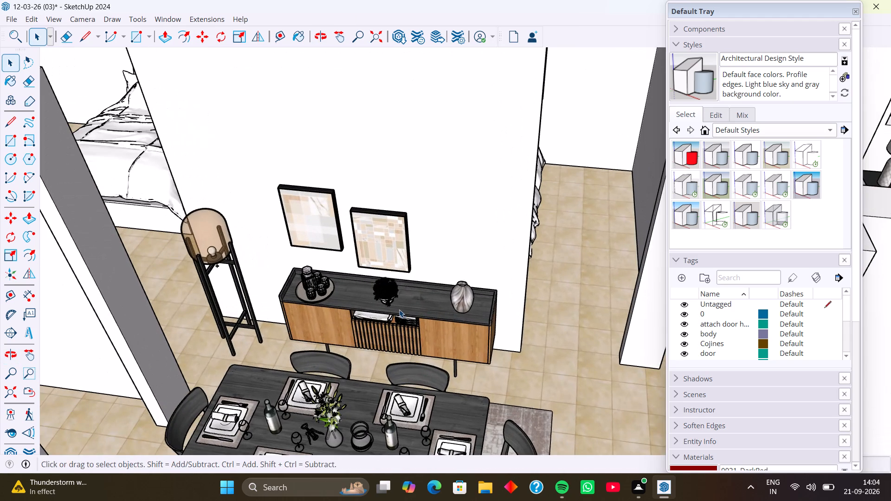
{"action": "middle_click_drag", "start_coordinate": [399, 309], "coordinate": [392, 243]}
{"action": "middle_click_drag", "start_coordinate": [313, 261], "coordinate": [346, 255]}
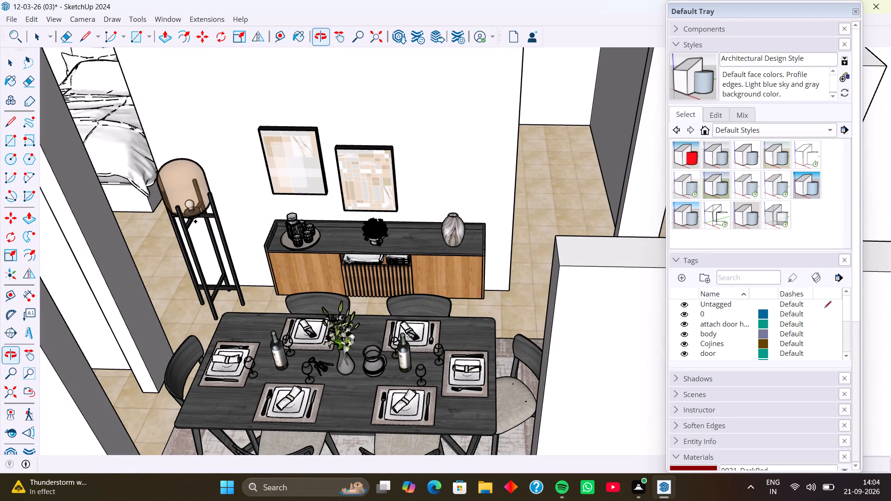
{"action": "left_click", "coordinate": [206, 210]}
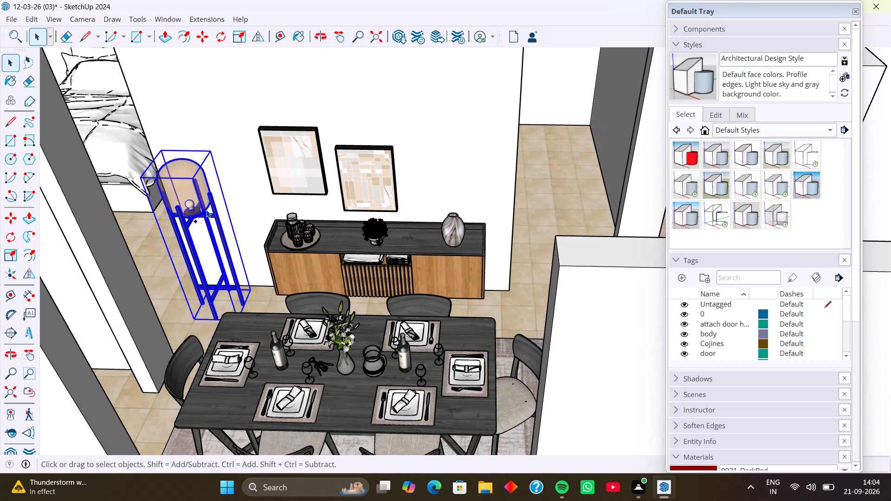
{"action": "key", "text": "Delete"}
Examine how the place settings and the rug under the dining table are grouped.
{"action": "scroll", "coordinate": [249, 236], "scroll_direction": "down", "scroll_amount": 5}
{"action": "middle_click_drag", "start_coordinate": [291, 286], "coordinate": [218, 355]}
{"action": "middle_click_drag", "start_coordinate": [294, 302], "coordinate": [177, 303]}
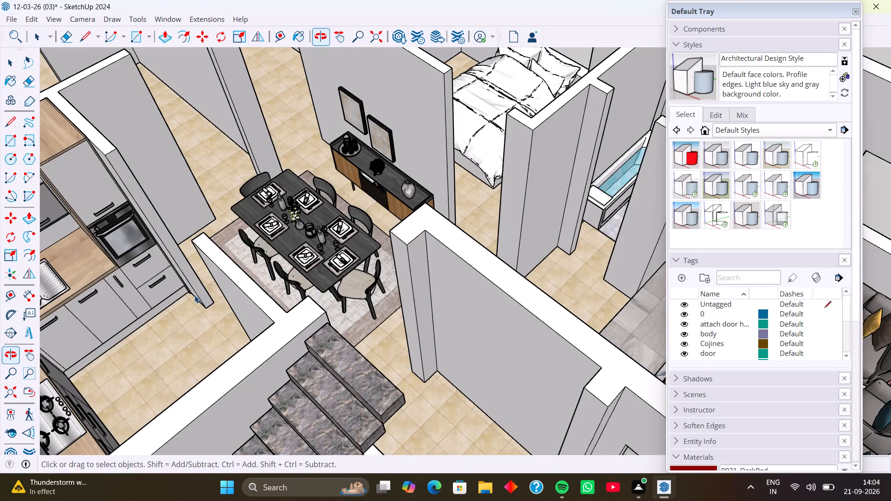
{"action": "middle_click_drag", "start_coordinate": [346, 285], "coordinate": [229, 342]}
{"action": "scroll", "coordinate": [321, 203], "scroll_direction": "up", "scroll_amount": 3}
{"action": "left_click", "coordinate": [343, 189]}
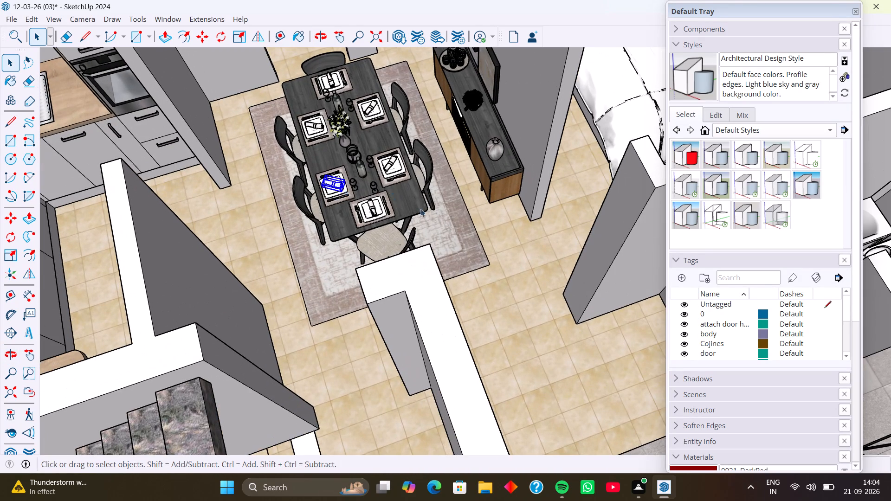
{"action": "scroll", "coordinate": [435, 213], "scroll_direction": "down", "scroll_amount": 5}
{"action": "middle_click_drag", "start_coordinate": [439, 235], "coordinate": [387, 241]}
{"action": "triple_click", "coordinate": [453, 220]}
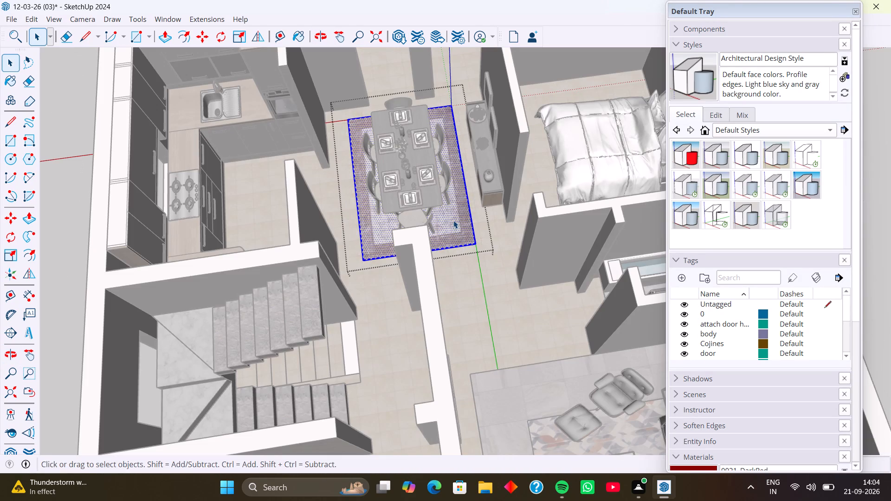
{"action": "left_click", "coordinate": [501, 273]}
{"action": "scroll", "coordinate": [401, 161], "scroll_direction": "down", "scroll_amount": 2}
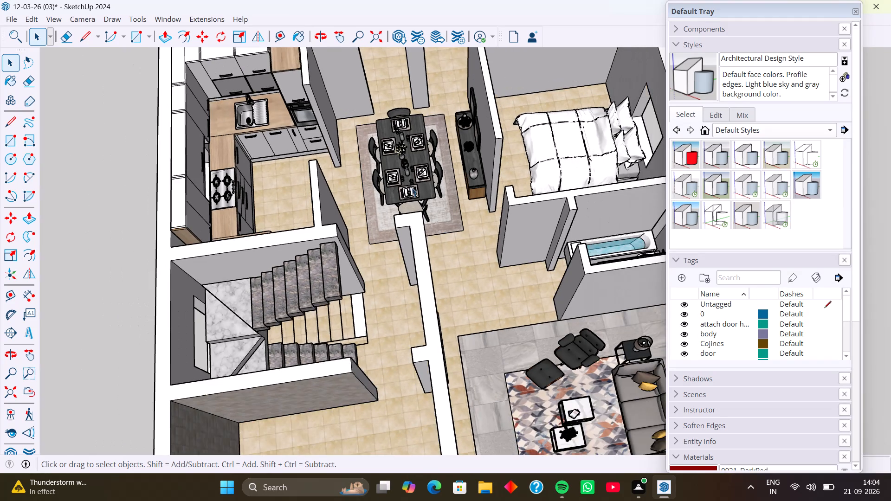
Scale the dining table, chairs and place settings together, without the rug, shorter lengthwise from the end facing the staircase and living room.
{"action": "middle_click_drag", "start_coordinate": [414, 191], "coordinate": [424, 249]}
{"action": "middle_click_drag", "start_coordinate": [415, 191], "coordinate": [372, 215], "text": "shift"}
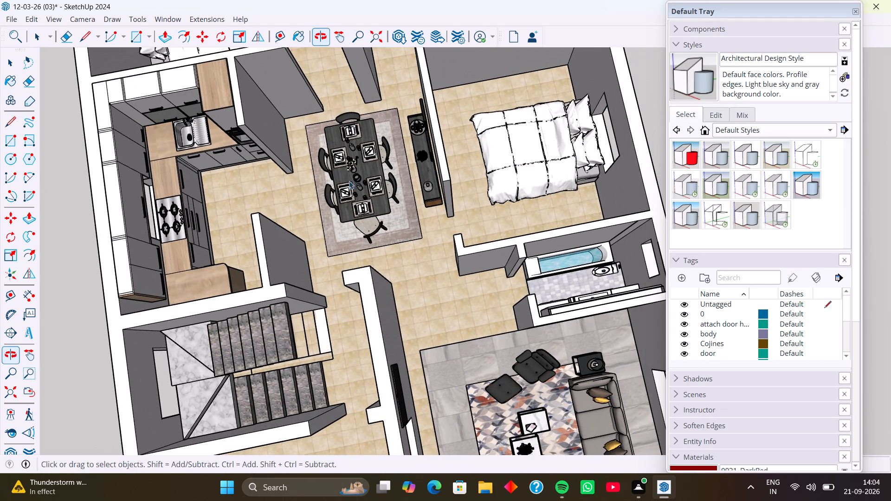
{"action": "left_click_drag", "start_coordinate": [293, 118], "coordinate": [340, 162]}
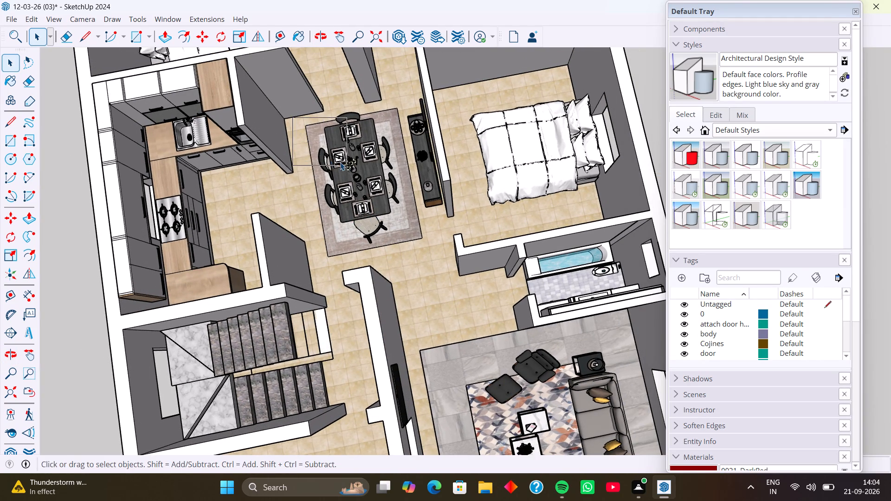
{"action": "left_click_drag", "start_coordinate": [340, 162], "coordinate": [308, 141]}
{"action": "middle_click_drag", "start_coordinate": [396, 182], "coordinate": [335, 179]}
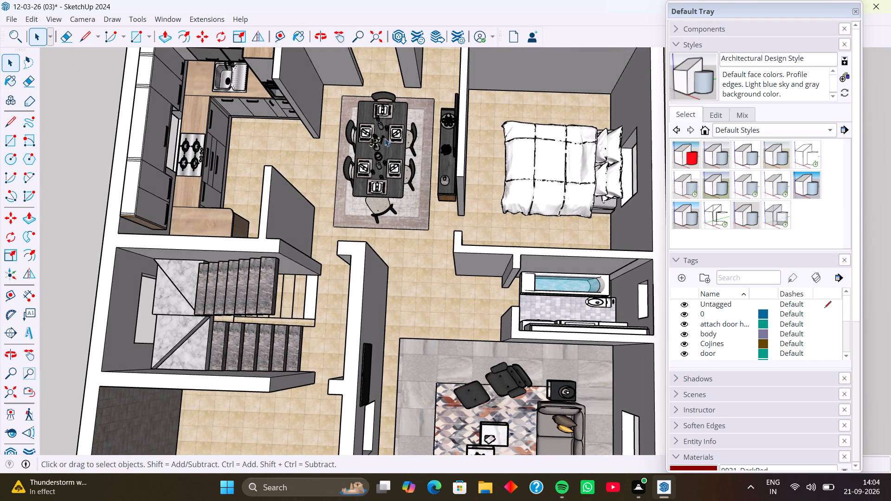
{"action": "left_click_drag", "start_coordinate": [335, 90], "coordinate": [375, 154]}
{"action": "left_click_drag", "start_coordinate": [375, 154], "coordinate": [413, 237]}
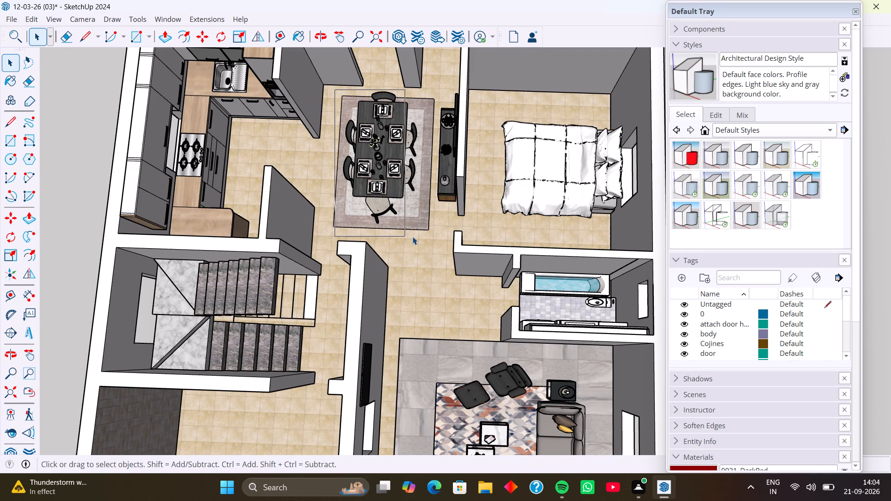
{"action": "left_click_drag", "start_coordinate": [413, 237], "coordinate": [437, 236]}
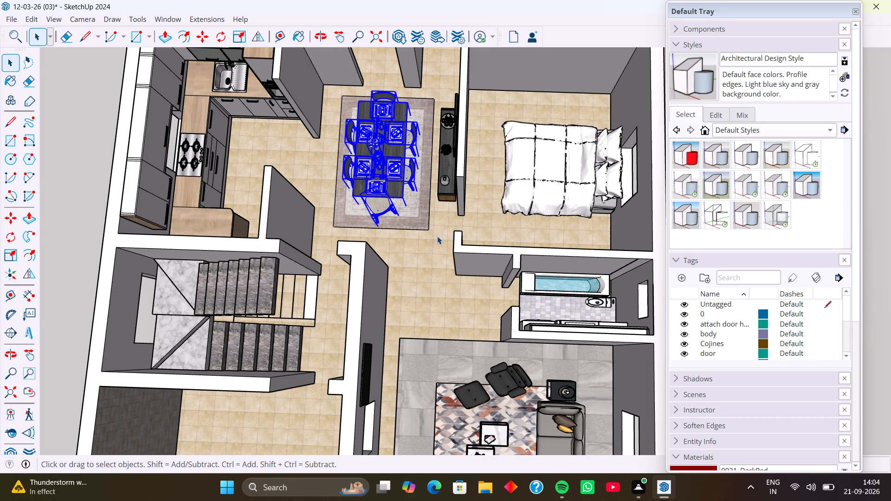
{"action": "scroll", "coordinate": [391, 186], "scroll_direction": "up", "scroll_amount": 3}
{"action": "middle_click_drag", "start_coordinate": [391, 186], "coordinate": [413, 148]}
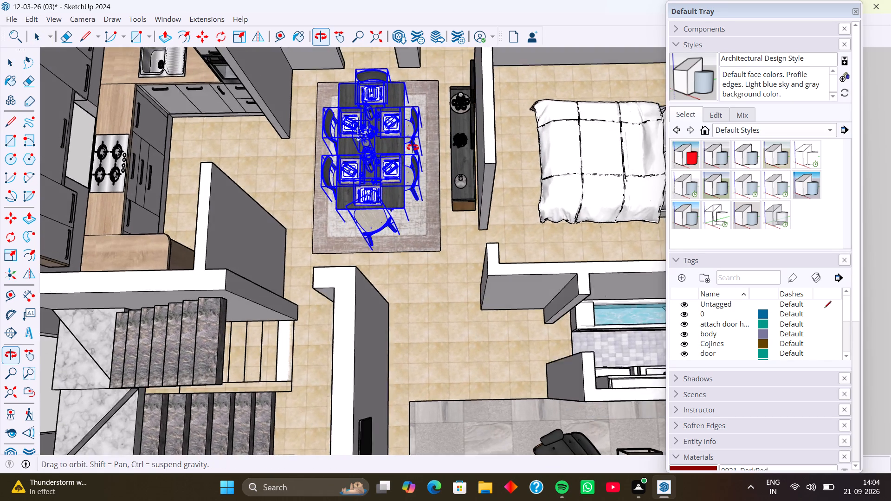
{"action": "middle_click_drag", "start_coordinate": [413, 148], "coordinate": [413, 122]}
{"action": "middle_click_drag", "start_coordinate": [413, 163], "coordinate": [431, 154]}
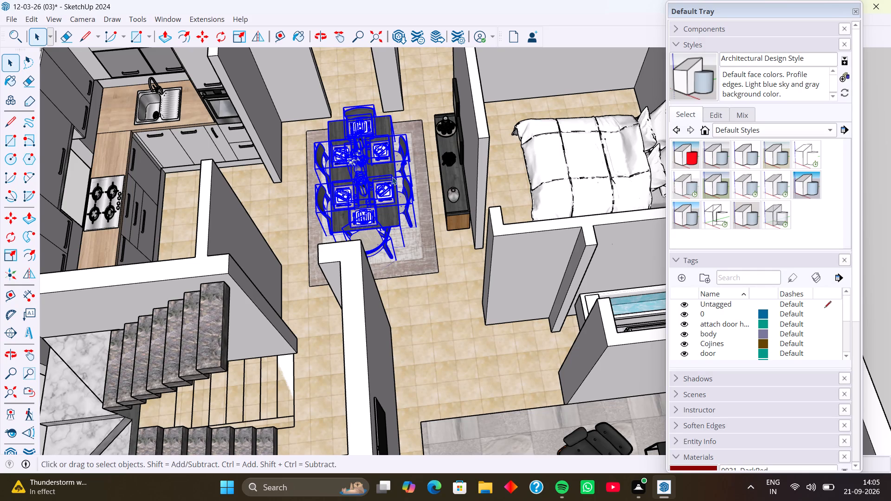
{"action": "key", "text": "s"}
{"action": "middle_click_drag", "start_coordinate": [371, 167], "coordinate": [353, 163]}
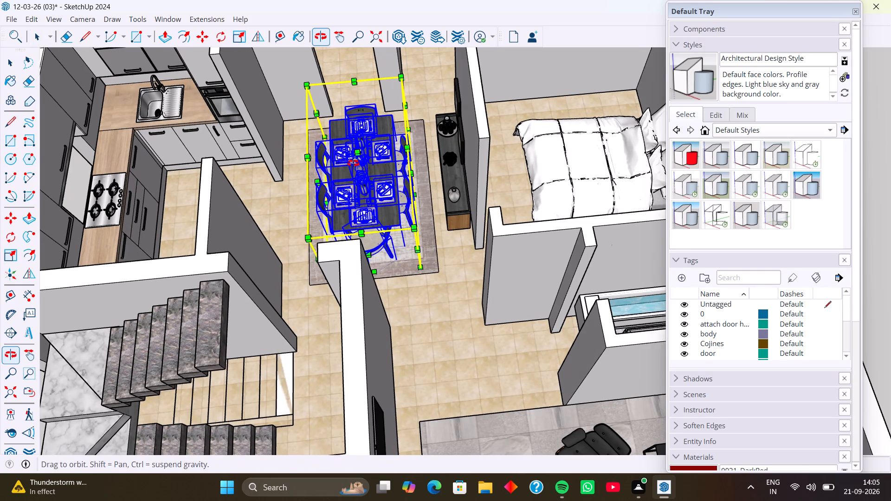
{"action": "middle_click_drag", "start_coordinate": [353, 163], "coordinate": [351, 163]}
{"action": "middle_click_drag", "start_coordinate": [373, 185], "coordinate": [346, 180]}
{"action": "middle_click_drag", "start_coordinate": [387, 204], "coordinate": [356, 206]}
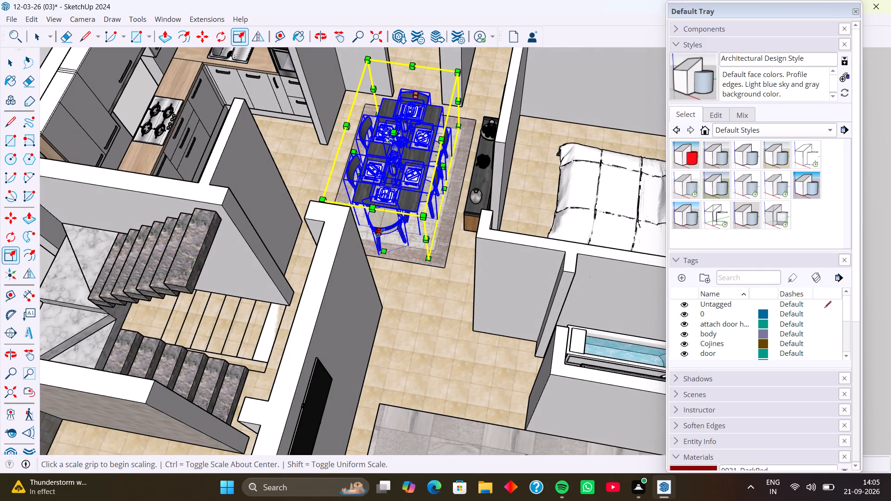
{"action": "left_click", "coordinate": [380, 233]}
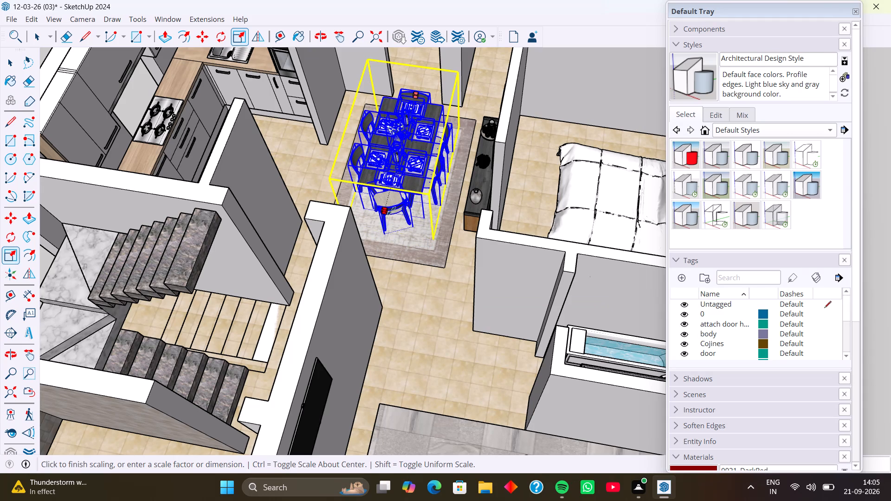
{"action": "left_click", "coordinate": [391, 210]}
Scale the same dining table group slightly narrower from its sideboard side.
{"action": "middle_click_drag", "start_coordinate": [434, 176], "coordinate": [428, 244]}
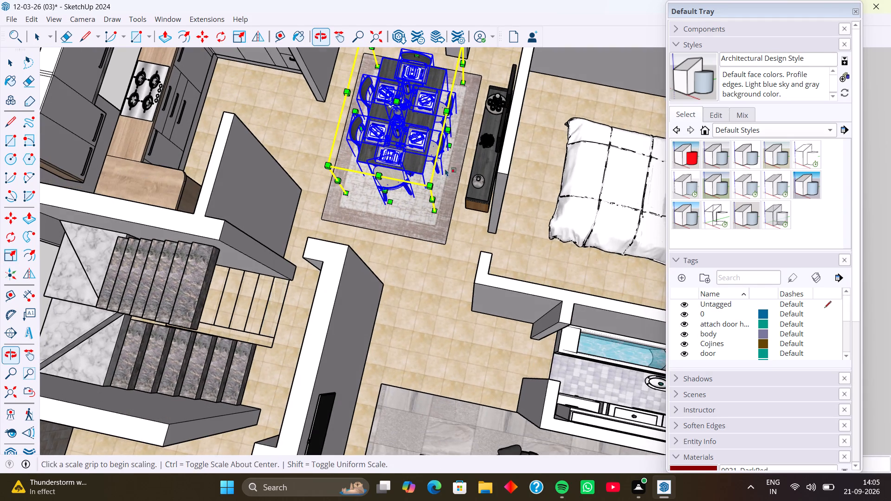
{"action": "middle_click_drag", "start_coordinate": [422, 139], "coordinate": [514, 122]}
{"action": "middle_click_drag", "start_coordinate": [407, 145], "coordinate": [471, 132]}
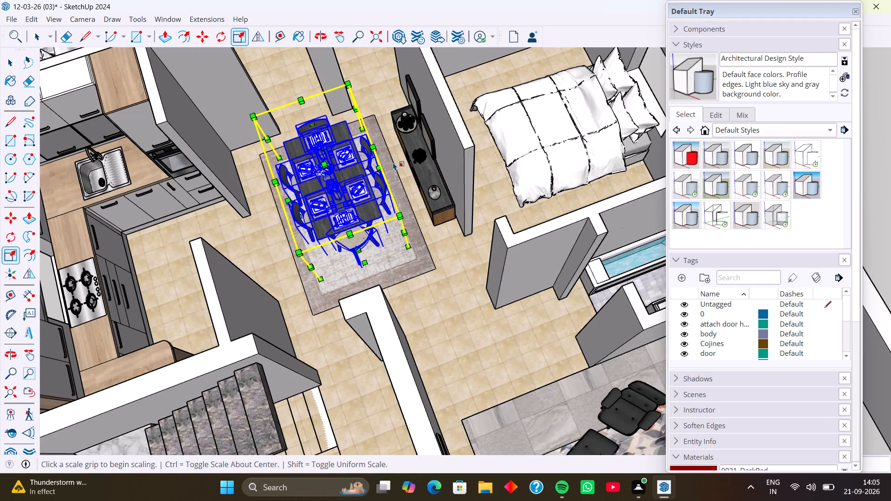
{"action": "middle_click_drag", "start_coordinate": [370, 174], "coordinate": [409, 173]}
{"action": "left_click", "coordinate": [364, 183]}
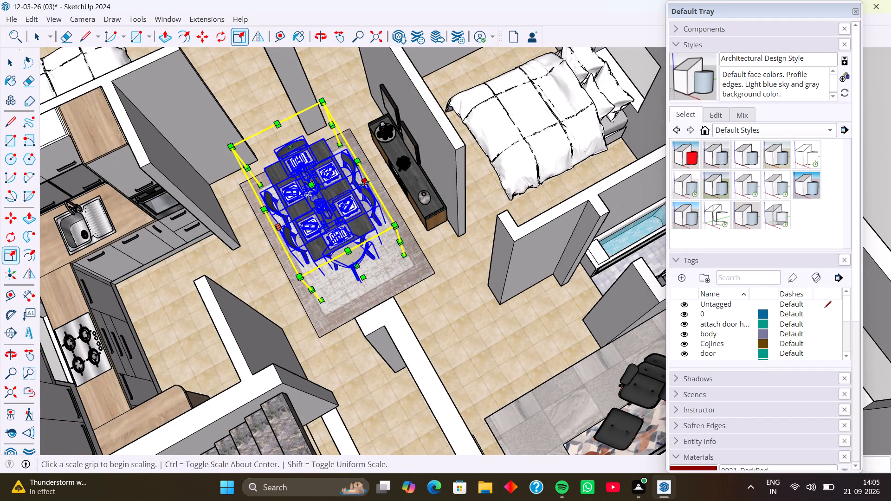
{"action": "left_click", "coordinate": [356, 188]}
Scale the dining table group slightly shorter once more from the end chair facing the living room.
{"action": "middle_click_drag", "start_coordinate": [362, 214], "coordinate": [389, 181]}
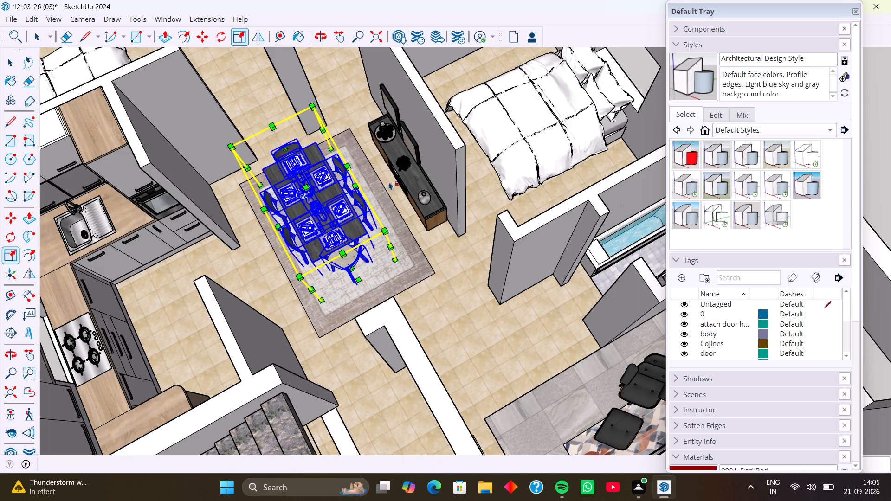
{"action": "middle_click_drag", "start_coordinate": [355, 213], "coordinate": [389, 207]}
{"action": "middle_click_drag", "start_coordinate": [349, 233], "coordinate": [326, 193]}
{"action": "middle_click_drag", "start_coordinate": [354, 256], "coordinate": [264, 289]}
{"action": "middle_click_drag", "start_coordinate": [412, 218], "coordinate": [383, 294]}
{"action": "scroll", "coordinate": [376, 236], "scroll_direction": "up", "scroll_amount": 1}
{"action": "middle_click_drag", "start_coordinate": [376, 236], "coordinate": [358, 239]}
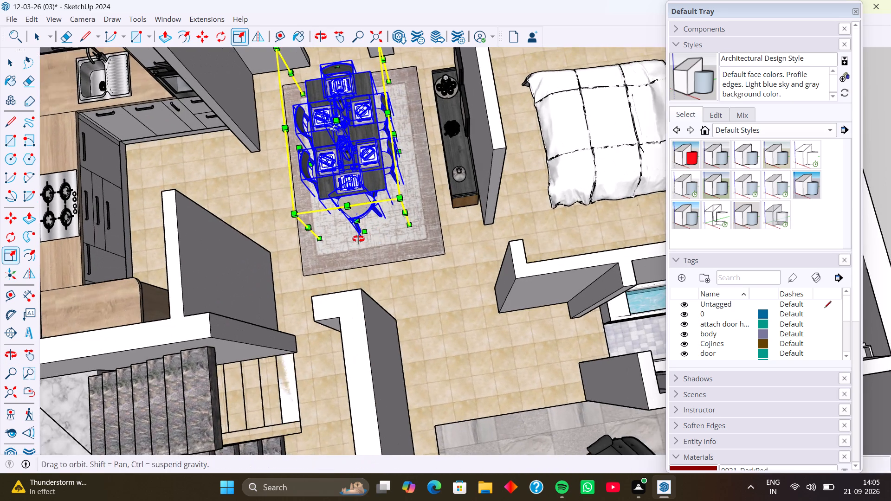
{"action": "middle_click_drag", "start_coordinate": [358, 239], "coordinate": [344, 239]}
{"action": "left_click", "coordinate": [362, 214]}
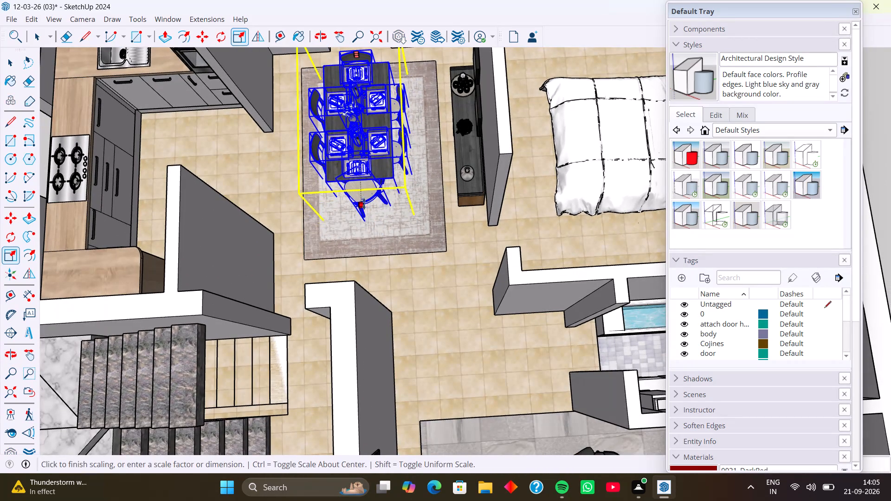
{"action": "left_click", "coordinate": [364, 199]}
Examine from several angles how the resized dining set sits on the rug between the kitchen and the sideboard.
{"action": "middle_click_drag", "start_coordinate": [390, 245], "coordinate": [386, 237]}
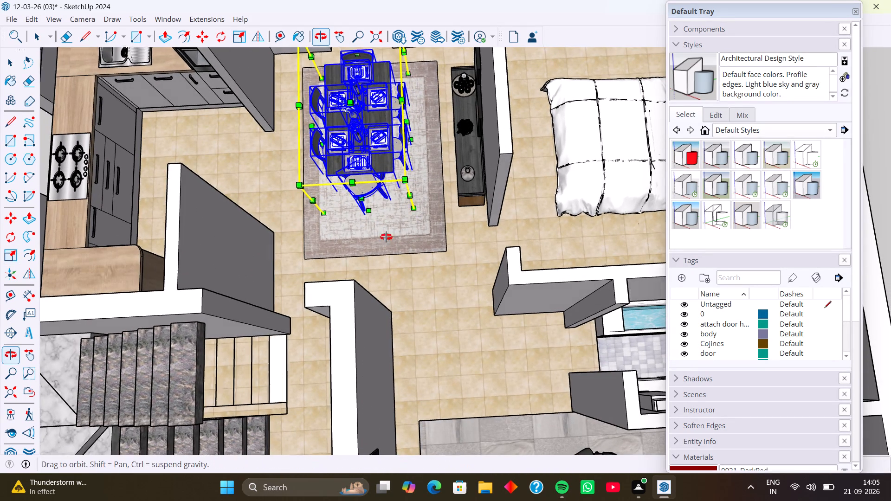
{"action": "middle_click_drag", "start_coordinate": [386, 237], "coordinate": [381, 170]}
{"action": "middle_click_drag", "start_coordinate": [403, 241], "coordinate": [362, 221]}
{"action": "middle_click_drag", "start_coordinate": [405, 226], "coordinate": [373, 211]}
{"action": "middle_click_drag", "start_coordinate": [400, 221], "coordinate": [348, 221]}
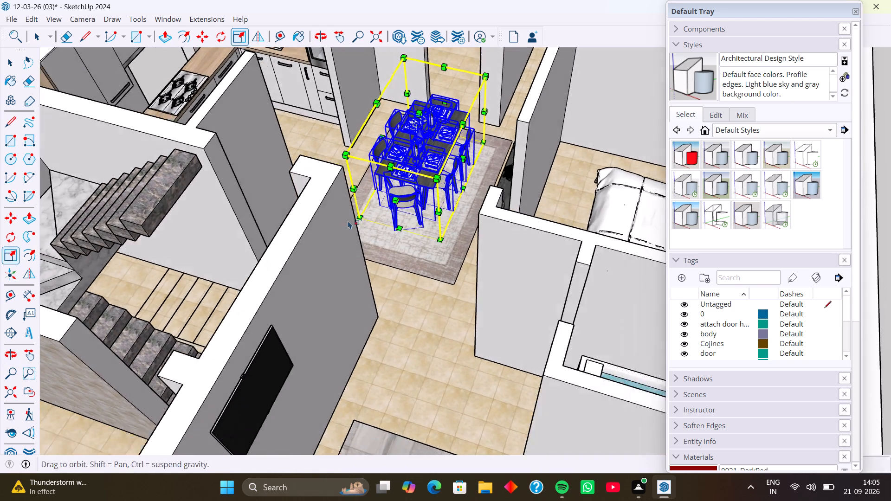
{"action": "middle_click_drag", "start_coordinate": [348, 221], "coordinate": [353, 223]}
{"action": "middle_click_drag", "start_coordinate": [401, 205], "coordinate": [480, 265]}
{"action": "middle_click_drag", "start_coordinate": [412, 211], "coordinate": [470, 197]}
{"action": "middle_click_drag", "start_coordinate": [374, 206], "coordinate": [413, 197]}
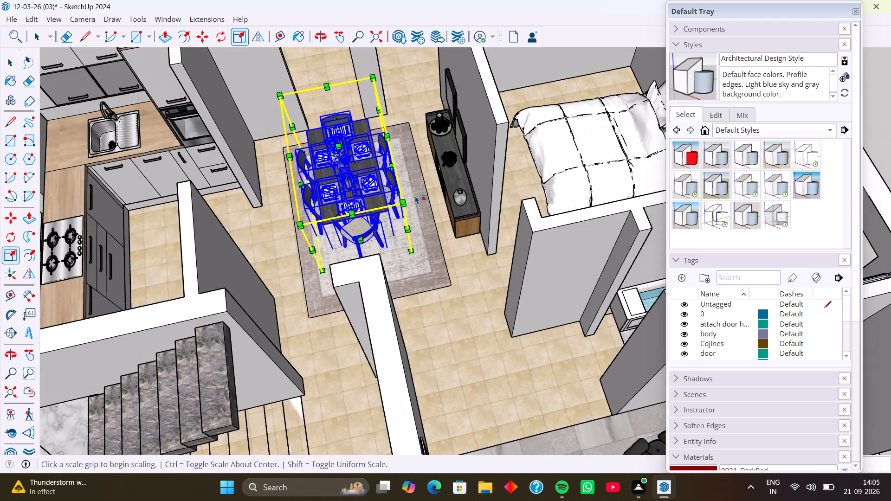
{"action": "key", "text": "space"}
{"action": "left_click", "coordinate": [436, 315]}
{"action": "scroll", "coordinate": [427, 282], "scroll_direction": "down", "scroll_amount": 2}
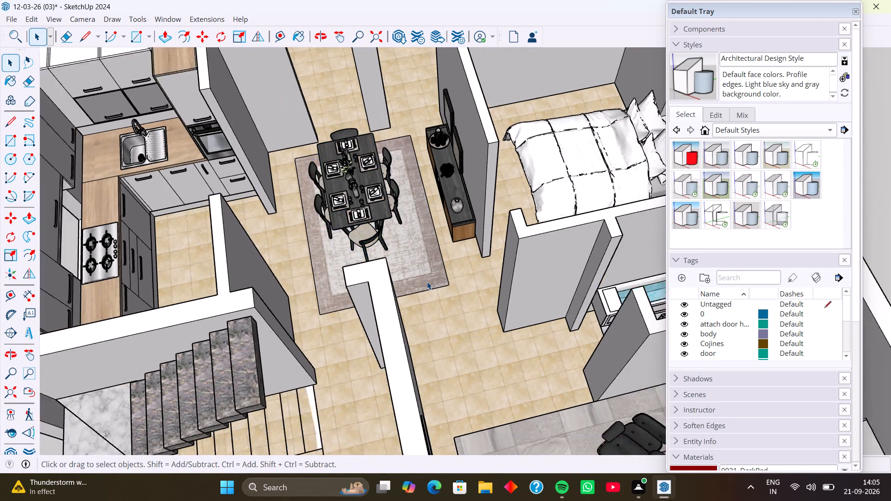
{"action": "scroll", "coordinate": [427, 282], "scroll_direction": "down", "scroll_amount": 3}
{"action": "middle_click_drag", "start_coordinate": [414, 286], "coordinate": [377, 327]}
{"action": "middle_click_drag", "start_coordinate": [385, 302], "coordinate": [399, 300]}
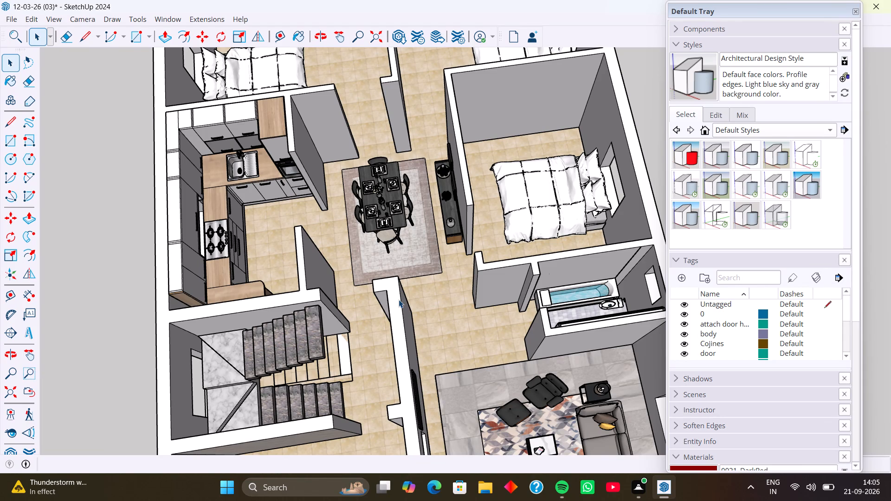
Move the dining rug along the red axis toward the kitchen, away from the sideboard, with the table set left in place.
{"action": "left_click", "coordinate": [423, 242]}
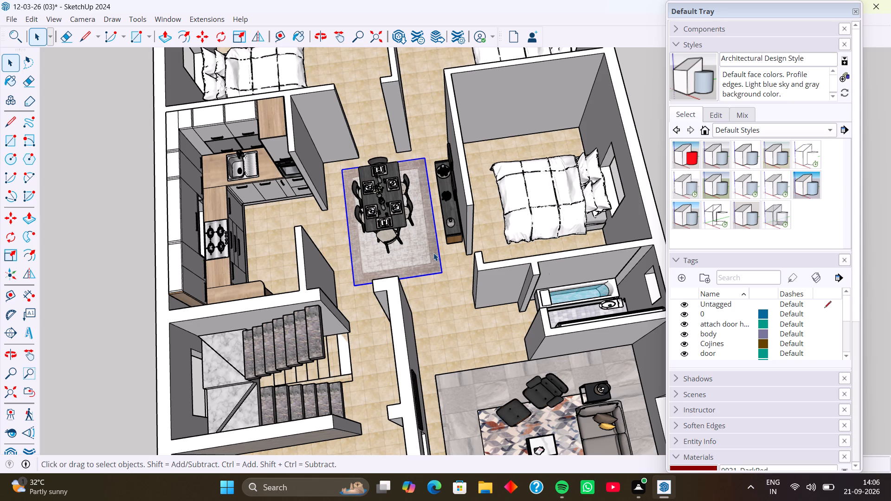
{"action": "middle_click_drag", "start_coordinate": [379, 235], "coordinate": [393, 154]}
{"action": "middle_click_drag", "start_coordinate": [393, 154], "coordinate": [393, 152]}
{"action": "scroll", "coordinate": [413, 254], "scroll_direction": "down", "scroll_amount": 3}
{"action": "middle_click_drag", "start_coordinate": [420, 272], "coordinate": [408, 193]}
{"action": "scroll", "coordinate": [420, 263], "scroll_direction": "up", "scroll_amount": 7}
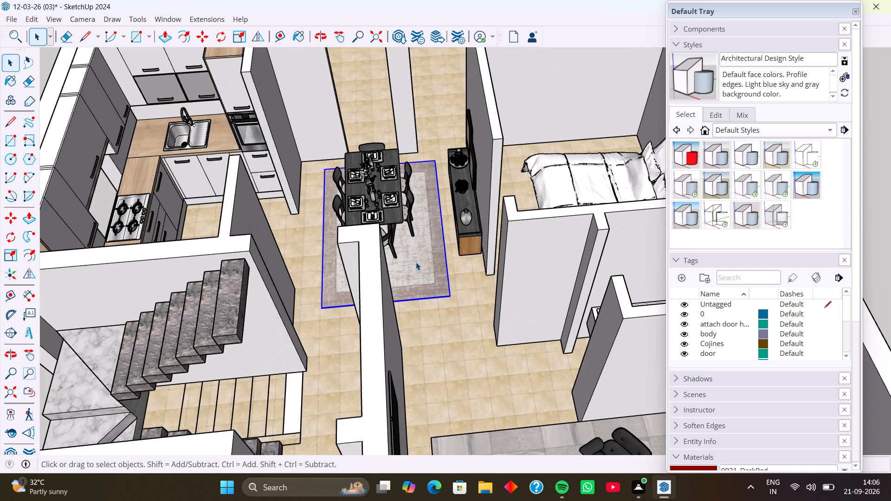
{"action": "middle_click", "coordinate": [416, 262]}
{"action": "scroll", "coordinate": [416, 262], "scroll_direction": "up", "scroll_amount": 1}
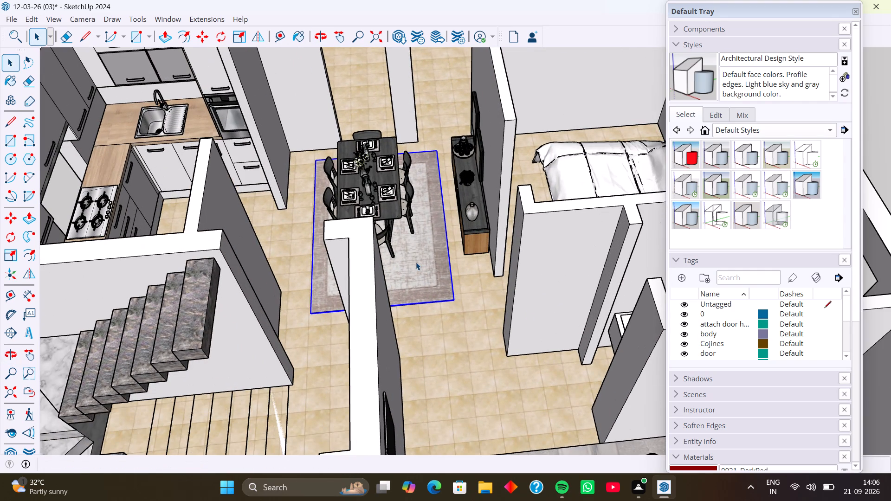
{"action": "middle_click_drag", "start_coordinate": [377, 282], "coordinate": [435, 270]}
{"action": "middle_click_drag", "start_coordinate": [368, 268], "coordinate": [404, 262]}
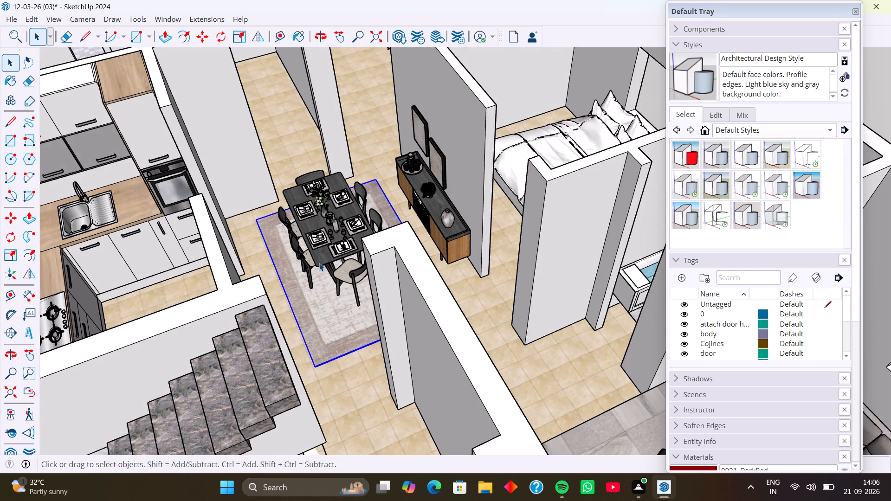
{"action": "scroll", "coordinate": [312, 263], "scroll_direction": "up", "scroll_amount": 4}
{"action": "key", "text": "m"}
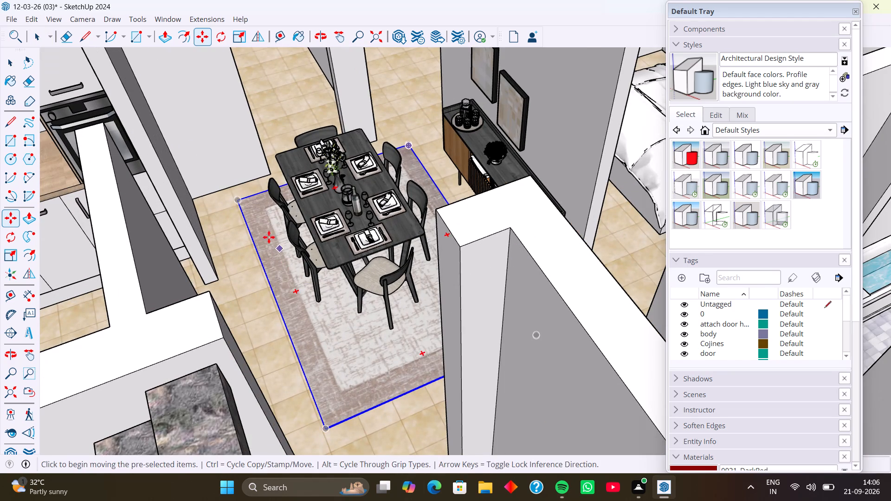
{"action": "left_click", "coordinate": [237, 199]}
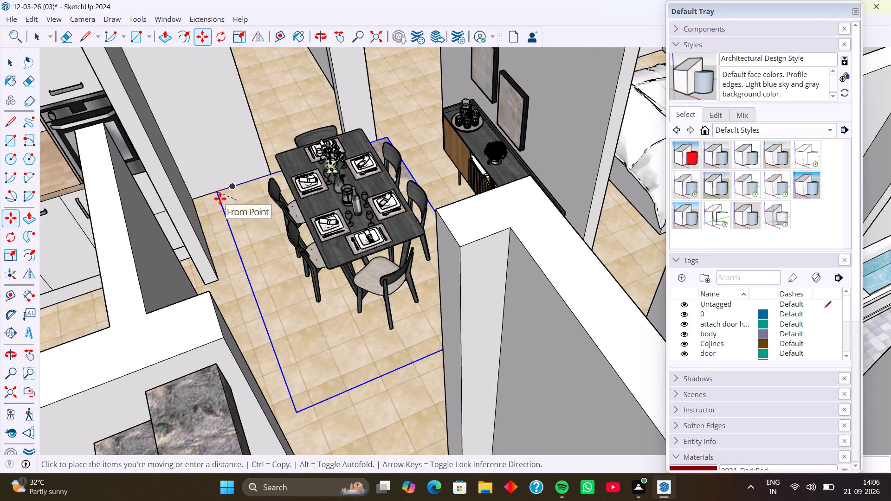
{"action": "key", "text": "Left"}
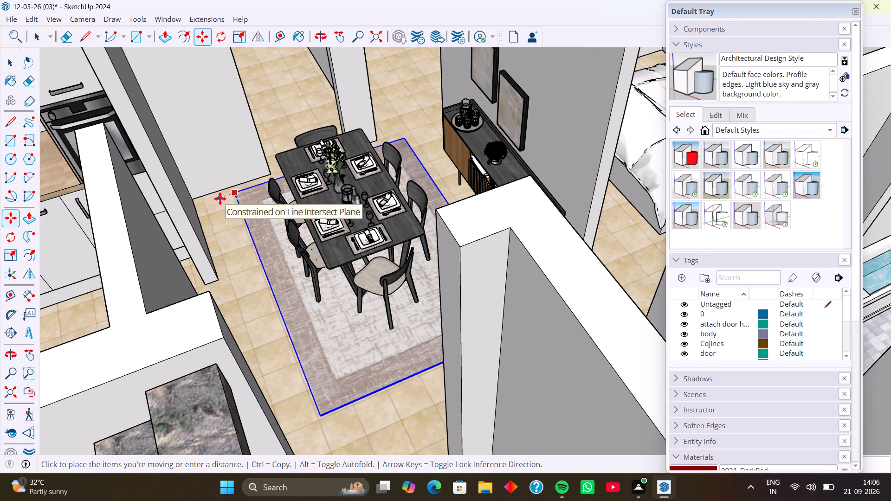
{"action": "key", "text": "Right"}
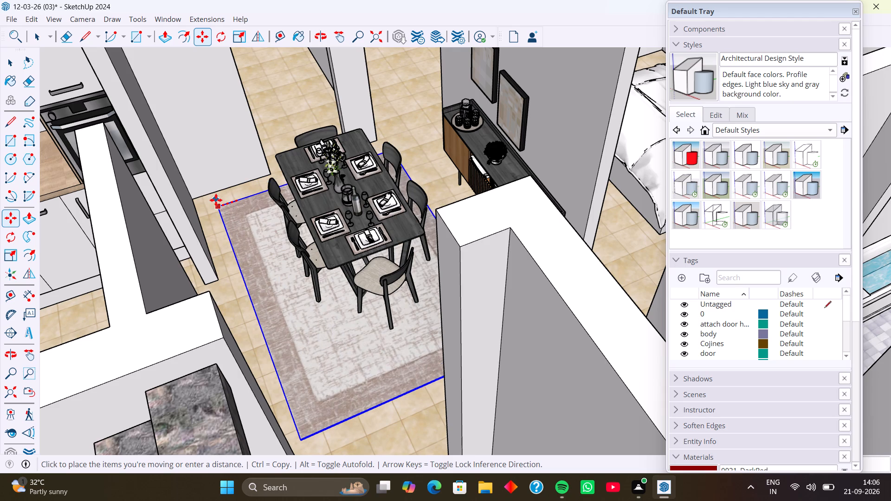
{"action": "left_click", "coordinate": [215, 194]}
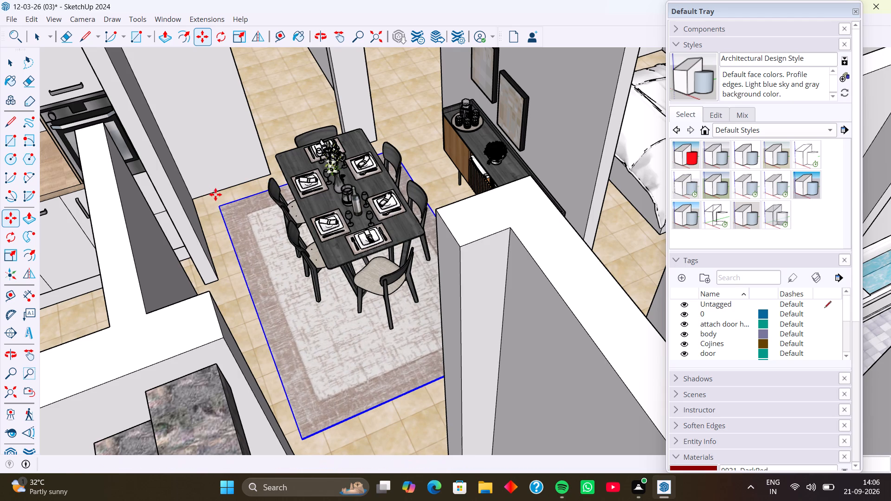
Examine the dining area's layout within the whole house floor plan from above and from the front.
{"action": "scroll", "coordinate": [310, 227], "scroll_direction": "down", "scroll_amount": 4}
{"action": "middle_click_drag", "start_coordinate": [336, 274], "coordinate": [266, 313]}
{"action": "scroll", "coordinate": [277, 306], "scroll_direction": "down", "scroll_amount": 3}
{"action": "key", "text": "space"}
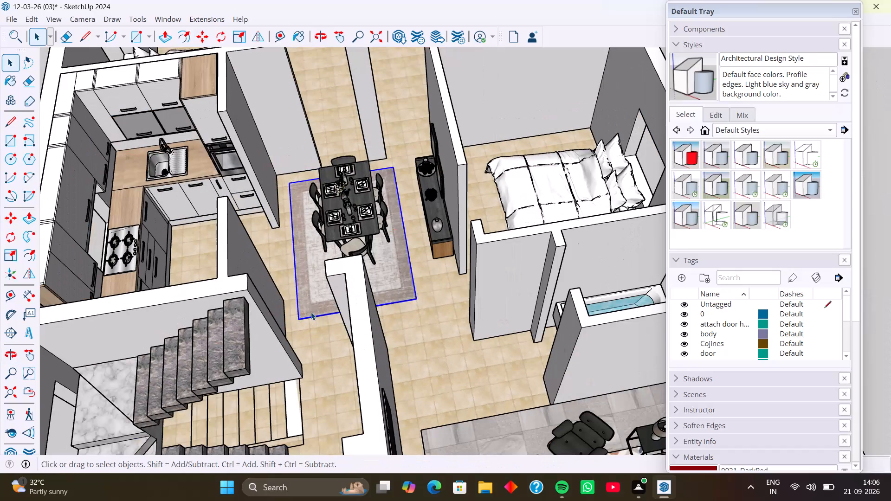
{"action": "left_click", "coordinate": [415, 334]}
{"action": "scroll", "coordinate": [410, 310], "scroll_direction": "down", "scroll_amount": 9}
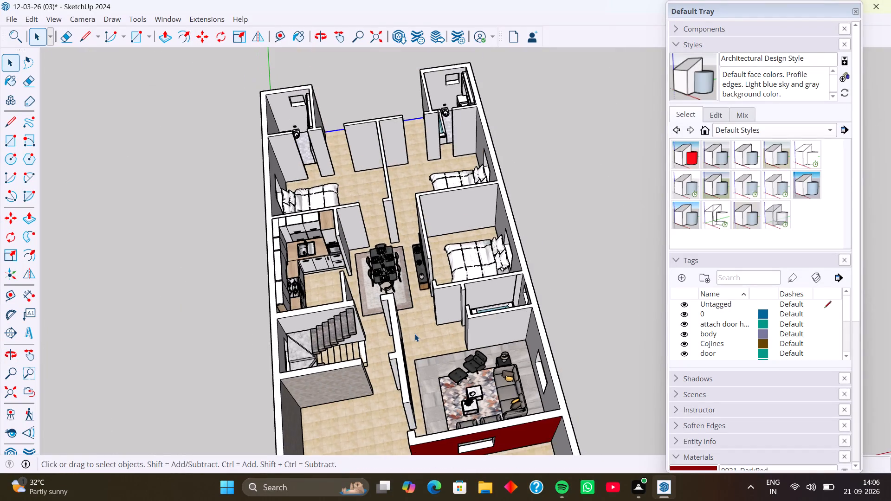
{"action": "middle_click_drag", "start_coordinate": [413, 334], "coordinate": [395, 220]}
{"action": "left_click", "coordinate": [581, 258]}
{"action": "scroll", "coordinate": [445, 284], "scroll_direction": "down", "scroll_amount": 3}
{"action": "middle_click_drag", "start_coordinate": [442, 287], "coordinate": [429, 379]}
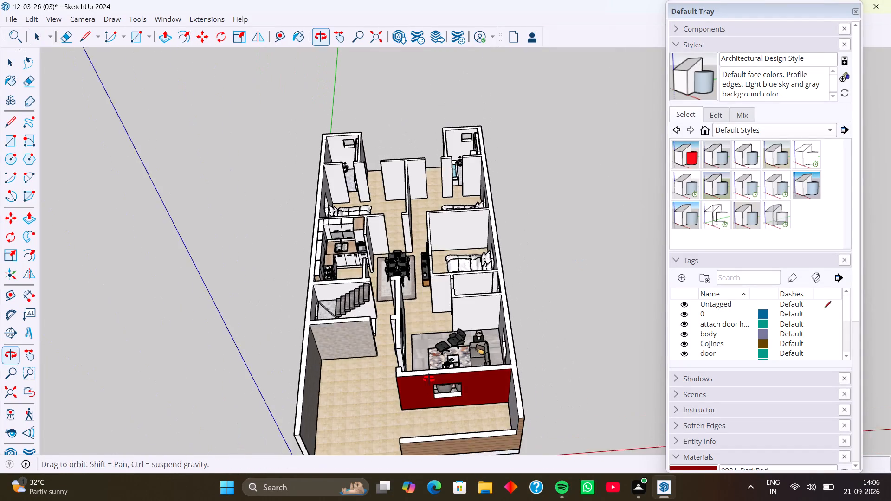
Examine the dining area, kitchen and sideboard within the house layout from above and from the side.
{"action": "middle_click_drag", "start_coordinate": [429, 379], "coordinate": [429, 379]}
{"action": "middle_click_drag", "start_coordinate": [404, 313], "coordinate": [405, 369]}
{"action": "scroll", "coordinate": [433, 311], "scroll_direction": "down", "scroll_amount": 2}
{"action": "middle_click_drag", "start_coordinate": [435, 314], "coordinate": [439, 379]}
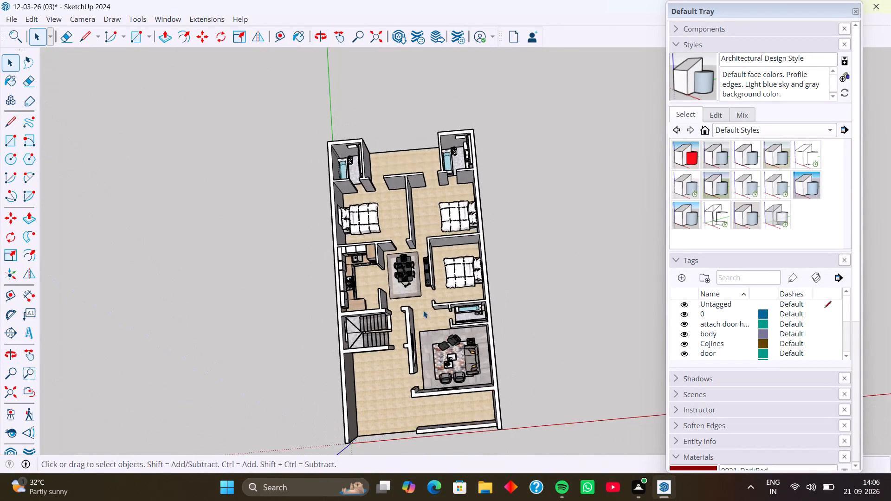
{"action": "scroll", "coordinate": [419, 292], "scroll_direction": "up", "scroll_amount": 6}
{"action": "middle_click_drag", "start_coordinate": [419, 292], "coordinate": [482, 263]}
{"action": "scroll", "coordinate": [438, 269], "scroll_direction": "up", "scroll_amount": 1}
{"action": "middle_click_drag", "start_coordinate": [435, 269], "coordinate": [518, 230]}
{"action": "middle_click_drag", "start_coordinate": [444, 282], "coordinate": [510, 212]}
{"action": "middle_click_drag", "start_coordinate": [463, 263], "coordinate": [495, 252]}
{"action": "scroll", "coordinate": [475, 315], "scroll_direction": "down", "scroll_amount": 4}
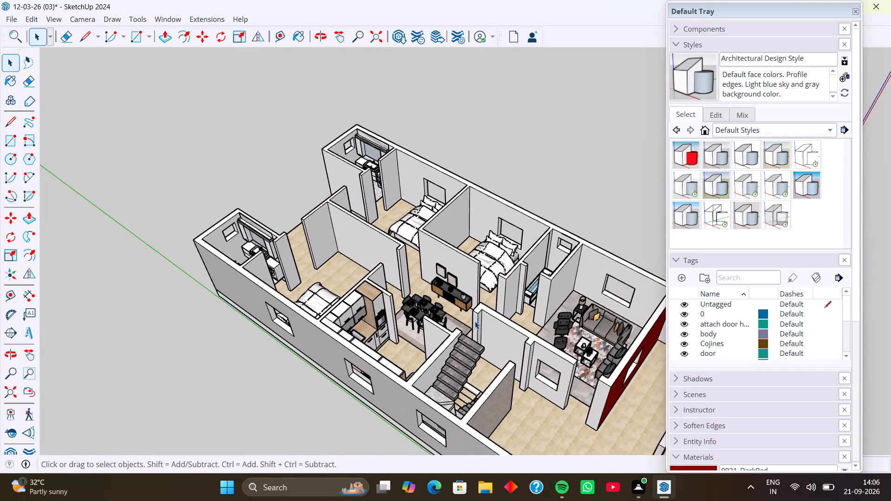
{"action": "middle_click_drag", "start_coordinate": [483, 339], "coordinate": [392, 366]}
{"action": "middle_click_drag", "start_coordinate": [438, 368], "coordinate": [322, 349]}
{"action": "middle_click_drag", "start_coordinate": [467, 357], "coordinate": [410, 354]}
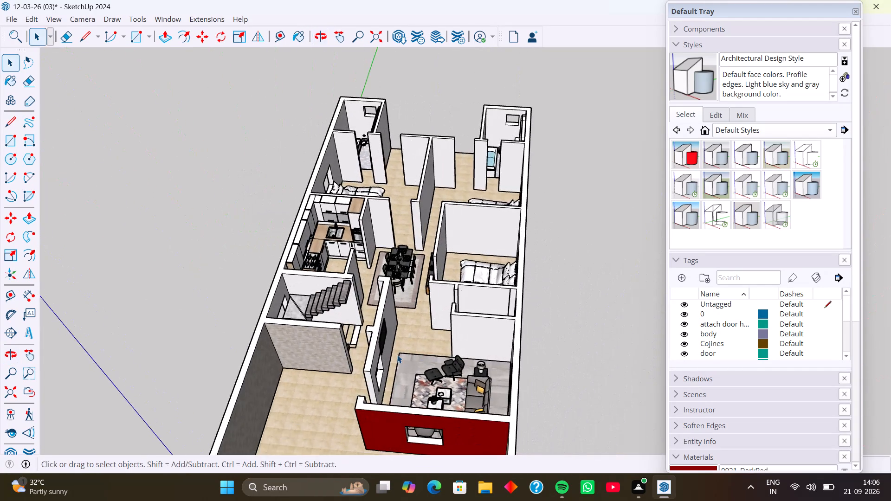
Examine the front of the house, including the red living room wall and the low wood-clad wall.
{"action": "scroll", "coordinate": [397, 355], "scroll_direction": "down", "scroll_amount": 3}
{"action": "middle_click_drag", "start_coordinate": [397, 355], "coordinate": [434, 225], "text": "shift"}
{"action": "middle_click_drag", "start_coordinate": [433, 303], "coordinate": [450, 199]}
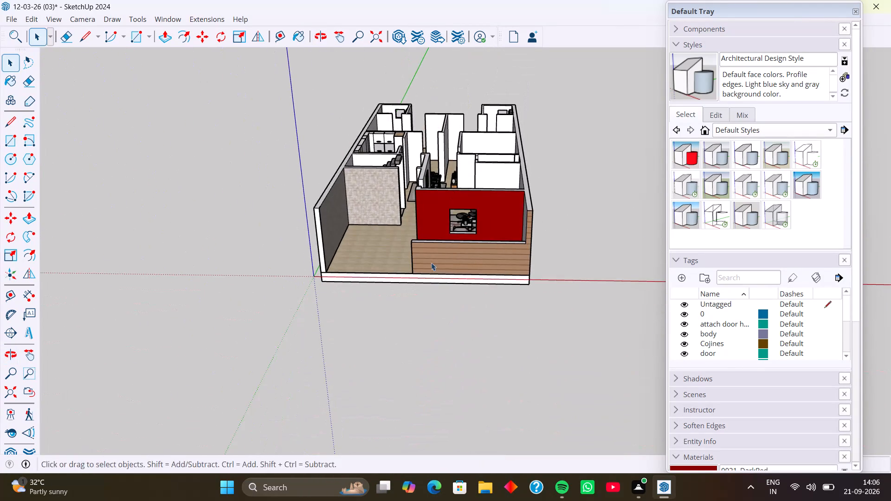
{"action": "middle_click_drag", "start_coordinate": [431, 263], "coordinate": [445, 262]}
{"action": "scroll", "coordinate": [424, 270], "scroll_direction": "up", "scroll_amount": 4}
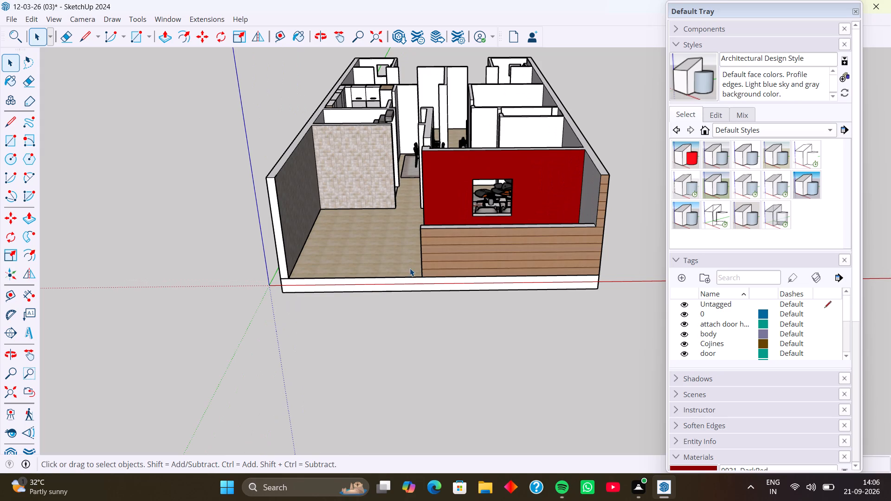
{"action": "middle_click_drag", "start_coordinate": [465, 276], "coordinate": [421, 295]}
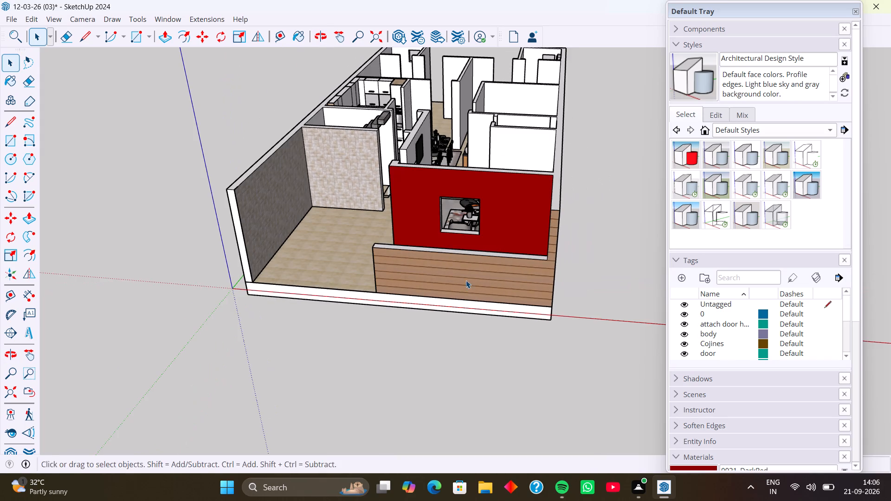
{"action": "middle_click_drag", "start_coordinate": [466, 280], "coordinate": [444, 280]}
{"action": "middle_click_drag", "start_coordinate": [470, 259], "coordinate": [510, 261]}
{"action": "middle_click_drag", "start_coordinate": [497, 272], "coordinate": [500, 223]}
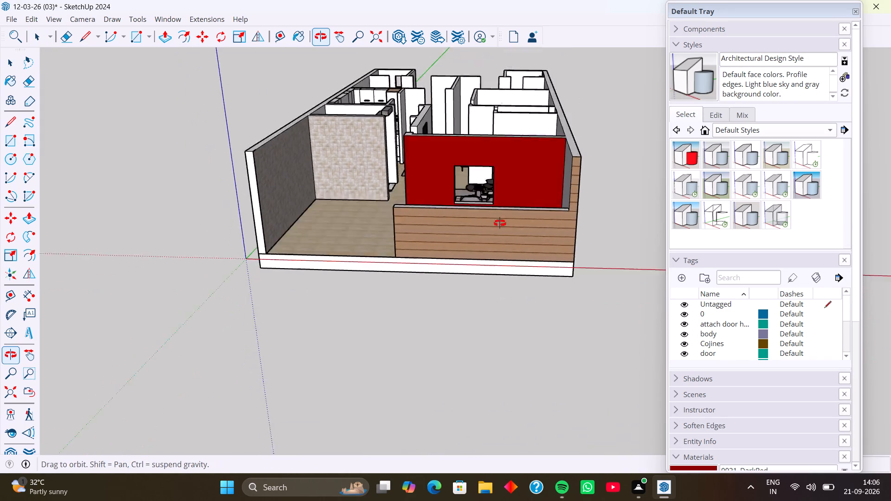
{"action": "middle_click_drag", "start_coordinate": [500, 223], "coordinate": [504, 207]}
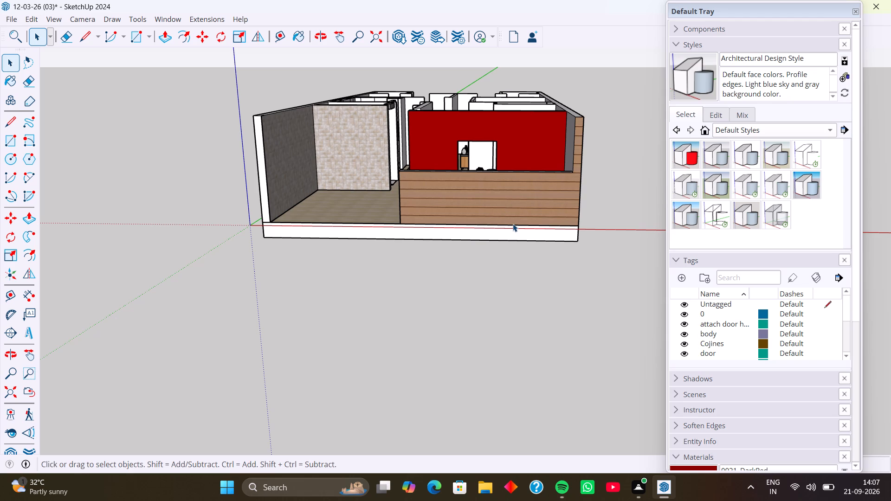
Examine the furnished floor plan as a whole from above, from the front porch to the rear bathrooms.
{"action": "middle_click_drag", "start_coordinate": [517, 198], "coordinate": [477, 341]}
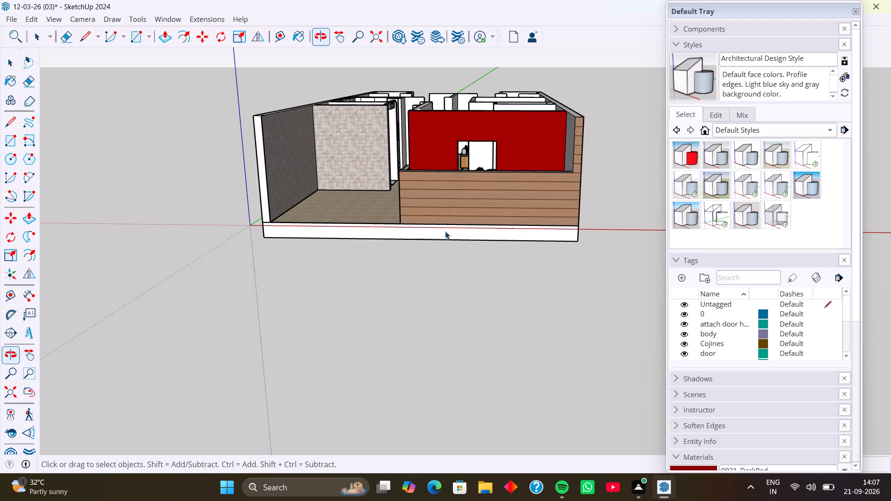
{"action": "scroll", "coordinate": [445, 233], "scroll_direction": "down", "scroll_amount": 3}
{"action": "middle_click_drag", "start_coordinate": [459, 207], "coordinate": [465, 311]}
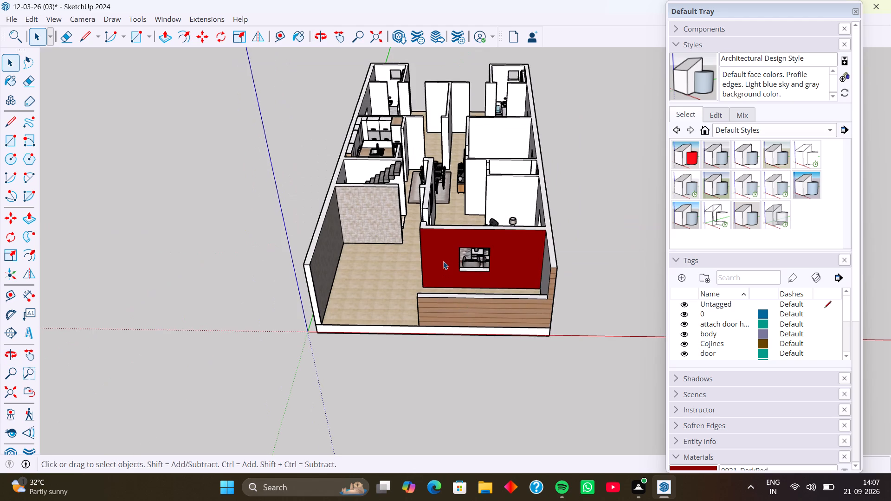
{"action": "scroll", "coordinate": [443, 261], "scroll_direction": "down", "scroll_amount": 2}
{"action": "middle_click_drag", "start_coordinate": [439, 261], "coordinate": [448, 344]}
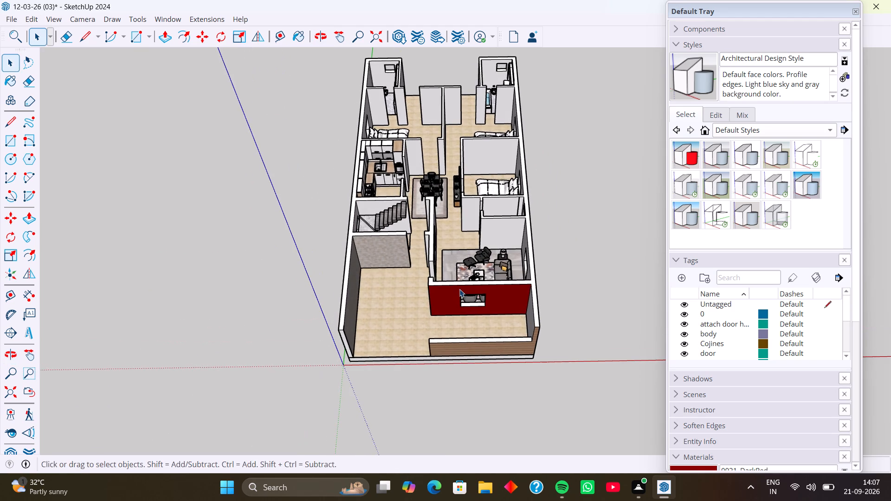
{"action": "middle_click_drag", "start_coordinate": [452, 277], "coordinate": [342, 308], "text": "shift"}
{"action": "middle_click_drag", "start_coordinate": [328, 329], "coordinate": [375, 349]}
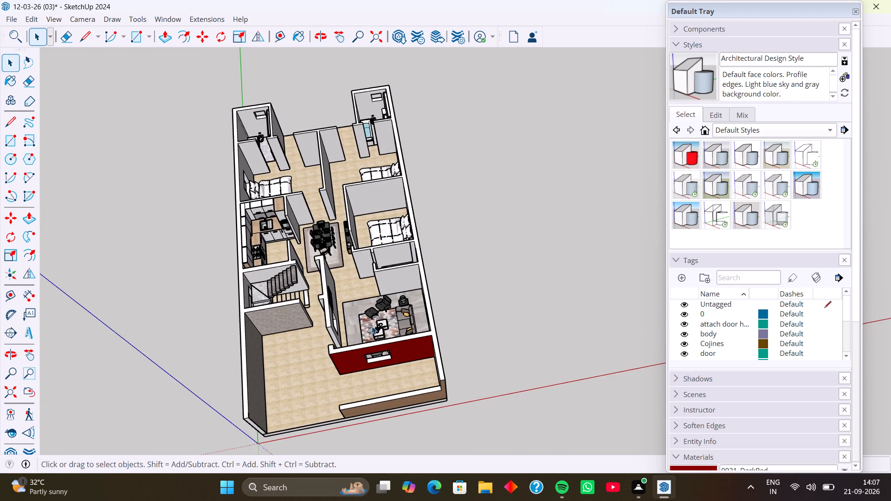
{"action": "middle_click_drag", "start_coordinate": [373, 320], "coordinate": [321, 333]}
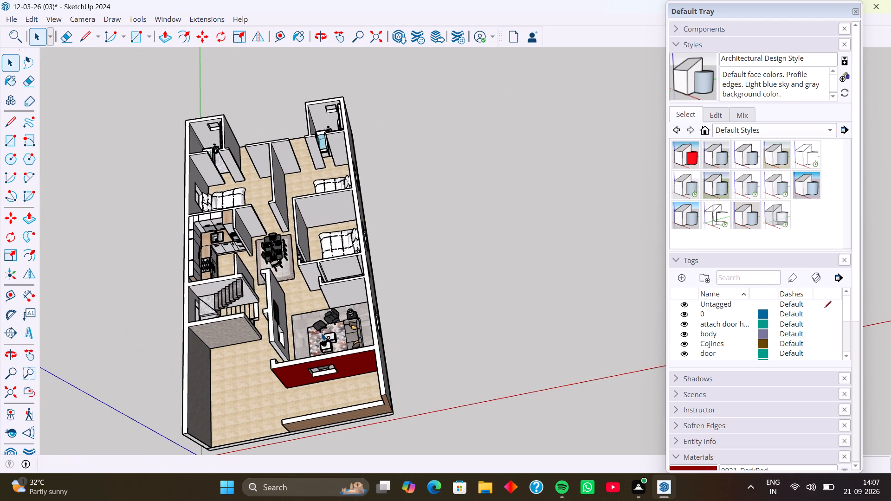
{"action": "middle_click_drag", "start_coordinate": [326, 324], "coordinate": [304, 321]}
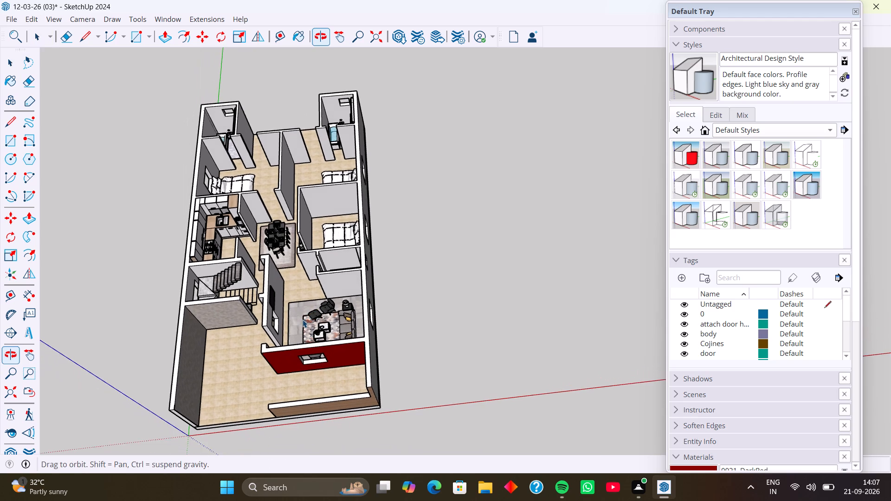
{"action": "middle_click_drag", "start_coordinate": [306, 311], "coordinate": [308, 344]}
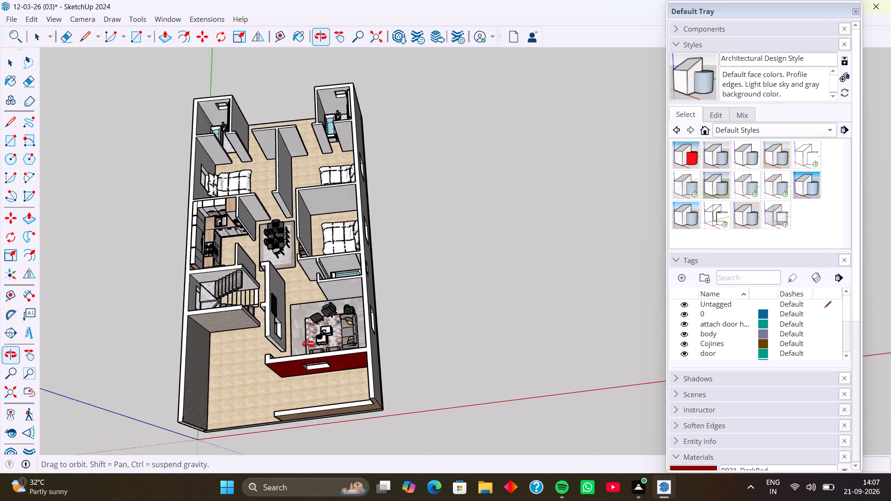
{"action": "middle_click_drag", "start_coordinate": [308, 344], "coordinate": [313, 359]}
{"action": "scroll", "coordinate": [333, 320], "scroll_direction": "down", "scroll_amount": 2}
{"action": "middle_click_drag", "start_coordinate": [333, 320], "coordinate": [372, 308]}
{"action": "middle_click_drag", "start_coordinate": [387, 316], "coordinate": [345, 324]}
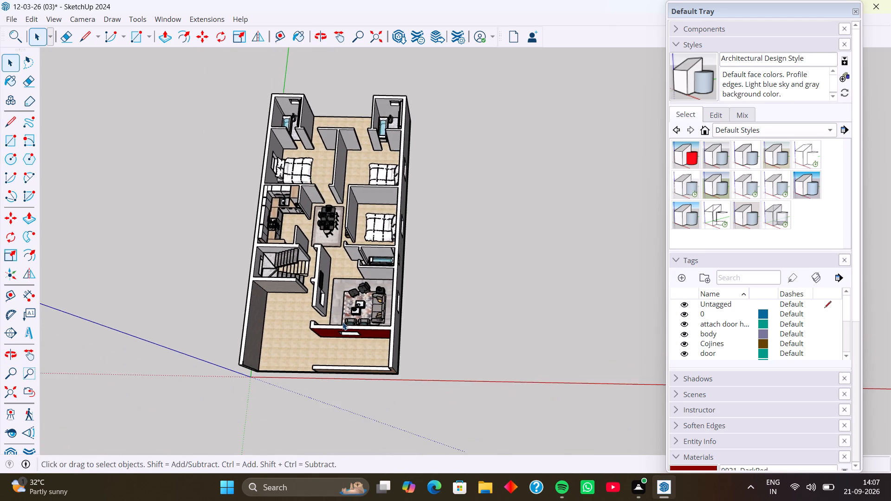
Examine the living room's seating, rug and TV wall up close from above and from the outer side wall.
{"action": "scroll", "coordinate": [342, 322], "scroll_direction": "up", "scroll_amount": 12}
{"action": "middle_click_drag", "start_coordinate": [361, 303], "coordinate": [265, 331]}
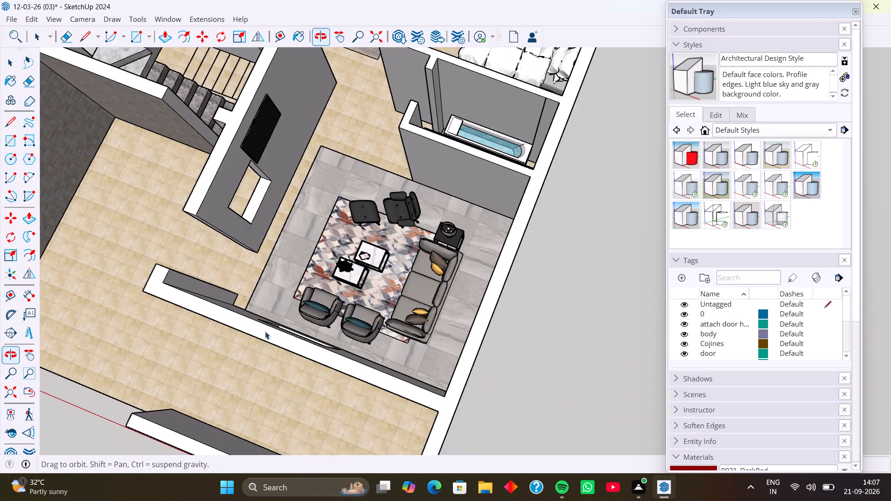
{"action": "middle_click_drag", "start_coordinate": [265, 331], "coordinate": [268, 331]}
{"action": "middle_click_drag", "start_coordinate": [369, 321], "coordinate": [252, 314]}
{"action": "middle_click_drag", "start_coordinate": [351, 307], "coordinate": [288, 260]}
{"action": "scroll", "coordinate": [354, 253], "scroll_direction": "down", "scroll_amount": 2}
{"action": "middle_click_drag", "start_coordinate": [358, 279], "coordinate": [336, 262]}
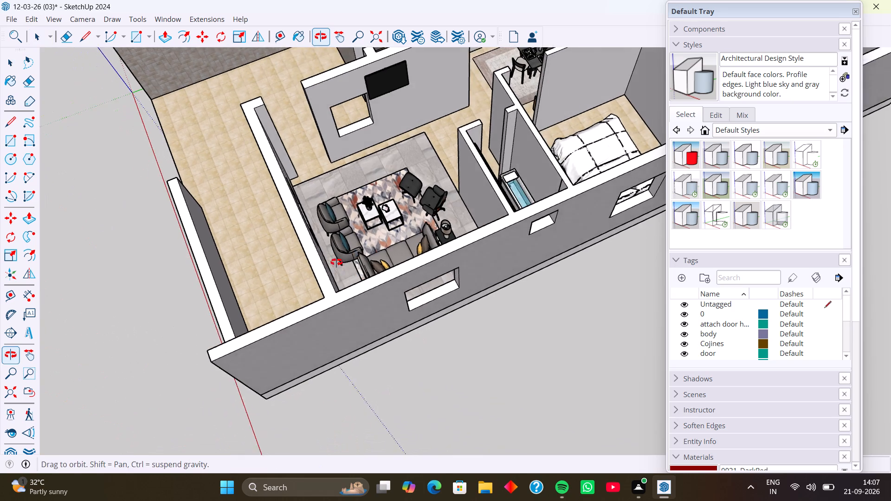
{"action": "middle_click_drag", "start_coordinate": [336, 262], "coordinate": [335, 260]}
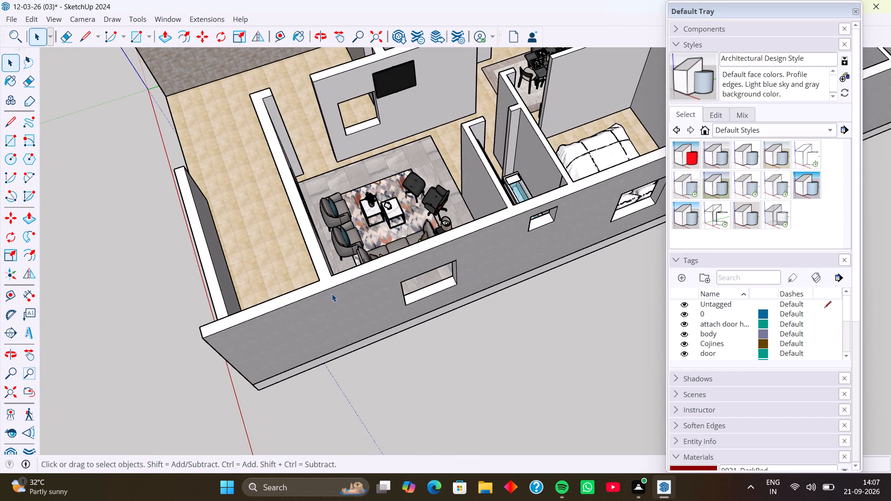
Examine the front elevation again at near ground level, including the porch and the red wall's window opening.
{"action": "scroll", "coordinate": [332, 294], "scroll_direction": "down", "scroll_amount": 3}
{"action": "middle_click_drag", "start_coordinate": [323, 331], "coordinate": [447, 201]}
{"action": "middle_click_drag", "start_coordinate": [364, 274], "coordinate": [459, 182]}
{"action": "middle_click_drag", "start_coordinate": [392, 258], "coordinate": [424, 253]}
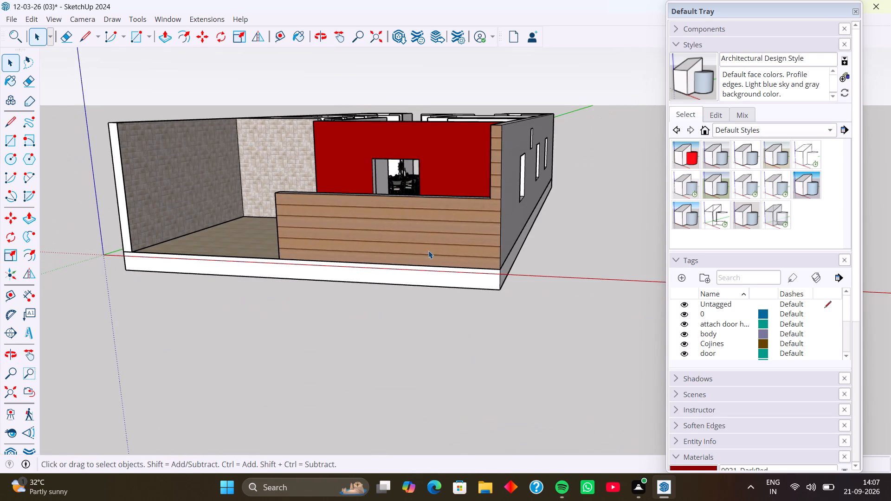
{"action": "middle_click_drag", "start_coordinate": [426, 238], "coordinate": [478, 230]}
{"action": "middle_click_drag", "start_coordinate": [463, 228], "coordinate": [483, 231]}
{"action": "middle_click_drag", "start_coordinate": [483, 231], "coordinate": [496, 234]}
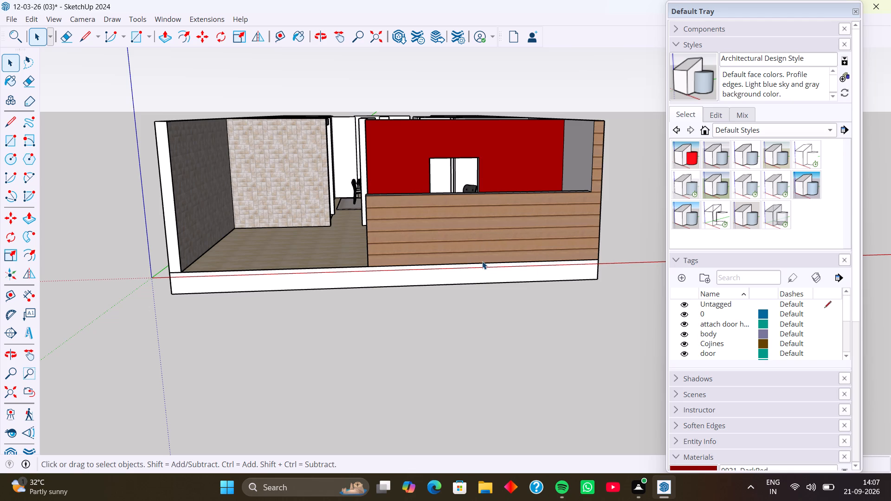
{"action": "middle_click_drag", "start_coordinate": [476, 270], "coordinate": [472, 305]}
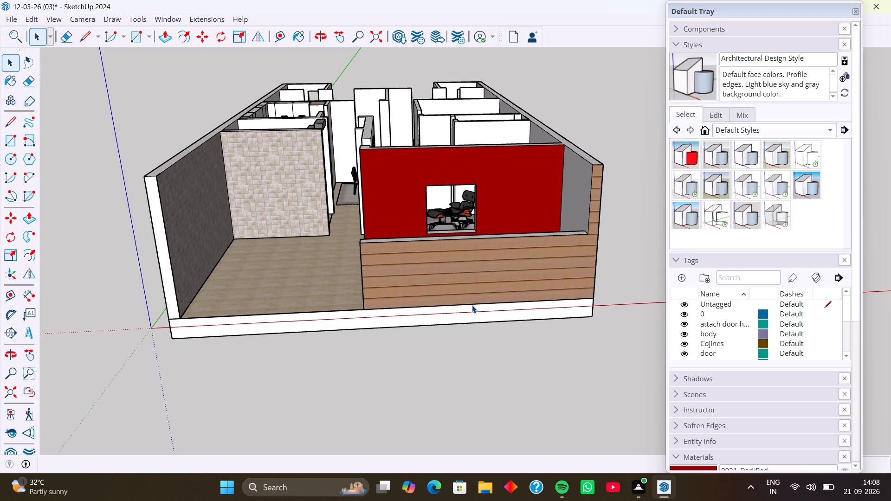
Examine the porch, staircase, living room and dining area together from above.
{"action": "middle_click_drag", "start_coordinate": [477, 297], "coordinate": [457, 407]}
{"action": "middle_click_drag", "start_coordinate": [476, 261], "coordinate": [480, 336]}
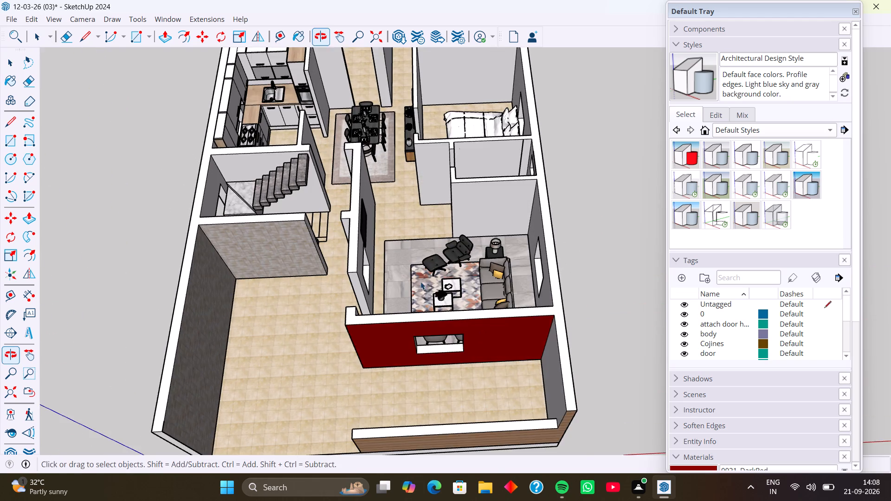
{"action": "scroll", "coordinate": [337, 231], "scroll_direction": "up", "scroll_amount": 3}
{"action": "middle_click_drag", "start_coordinate": [346, 212], "coordinate": [345, 280]}
{"action": "scroll", "coordinate": [382, 255], "scroll_direction": "down", "scroll_amount": 5}
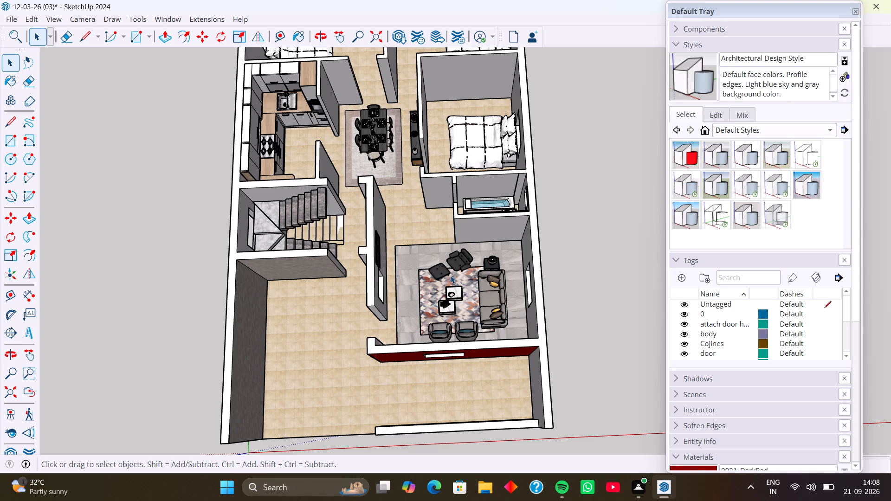
{"action": "scroll", "coordinate": [460, 256], "scroll_direction": "down", "scroll_amount": 4}
{"action": "middle_click", "coordinate": [447, 242]}
{"action": "scroll", "coordinate": [444, 242], "scroll_direction": "down", "scroll_amount": 4}
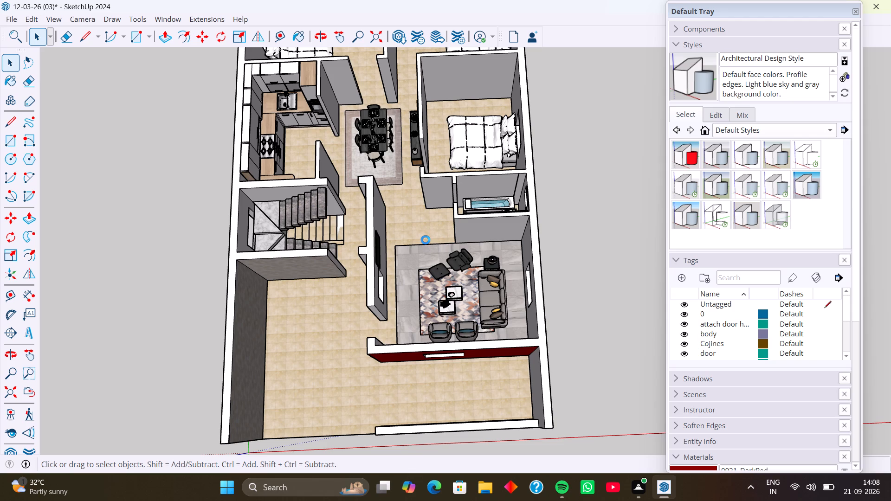
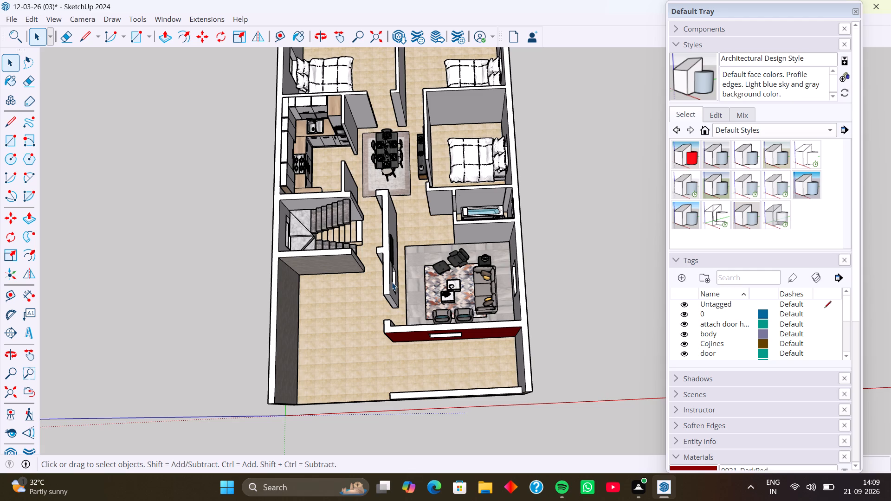
Examine the entire furnished floor plan from above at slightly different angles, from the front porch to the rear bathrooms.
{"action": "scroll", "coordinate": [453, 255], "scroll_direction": "down", "scroll_amount": 5}
{"action": "scroll", "coordinate": [409, 247], "scroll_direction": "down", "scroll_amount": 5}
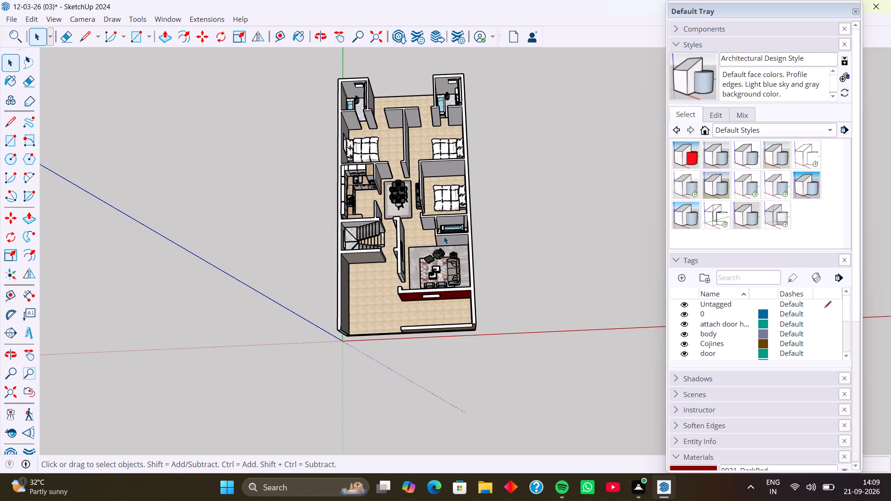
{"action": "middle_click_drag", "start_coordinate": [415, 239], "coordinate": [456, 271]}
{"action": "scroll", "coordinate": [438, 254], "scroll_direction": "down", "scroll_amount": 1}
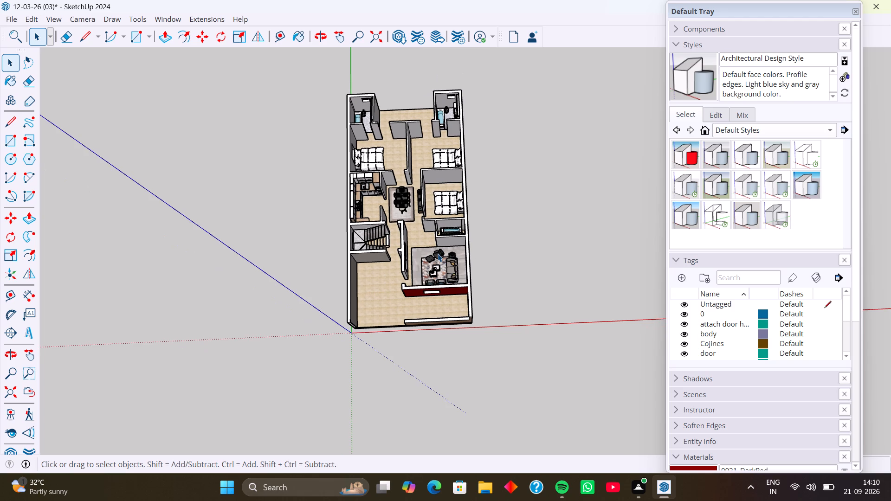
{"action": "scroll", "coordinate": [438, 254], "scroll_direction": "down", "scroll_amount": 3}
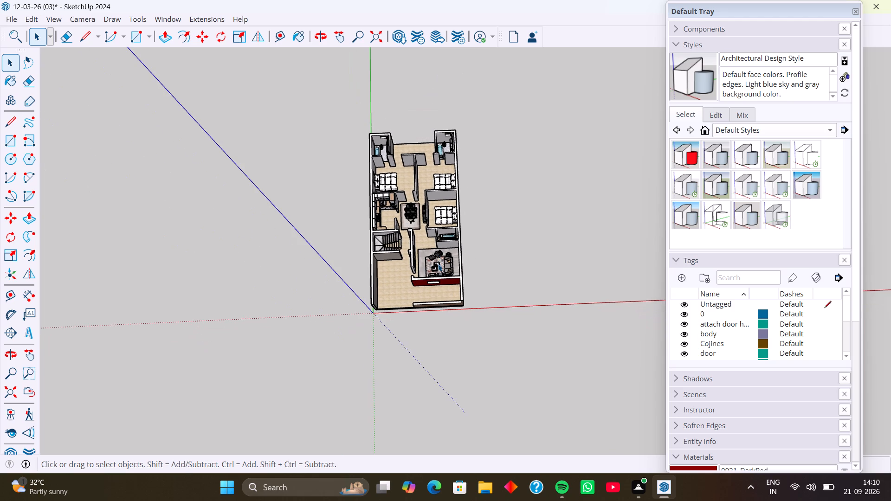
{"action": "middle_click_drag", "start_coordinate": [438, 264], "coordinate": [424, 291]}
{"action": "scroll", "coordinate": [422, 270], "scroll_direction": "down", "scroll_amount": 1}
{"action": "scroll", "coordinate": [430, 247], "scroll_direction": "up", "scroll_amount": 4}
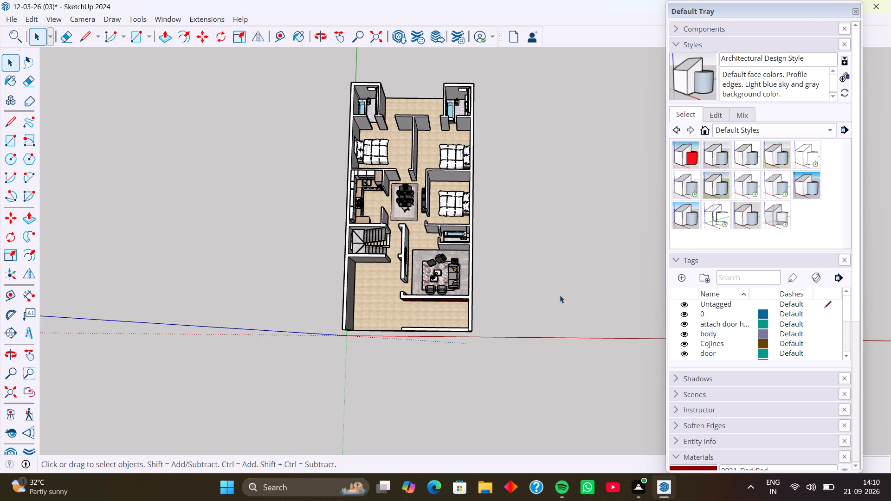
{"action": "middle_click_drag", "start_coordinate": [429, 307], "coordinate": [449, 305]}
{"action": "middle_click_drag", "start_coordinate": [428, 307], "coordinate": [467, 301]}
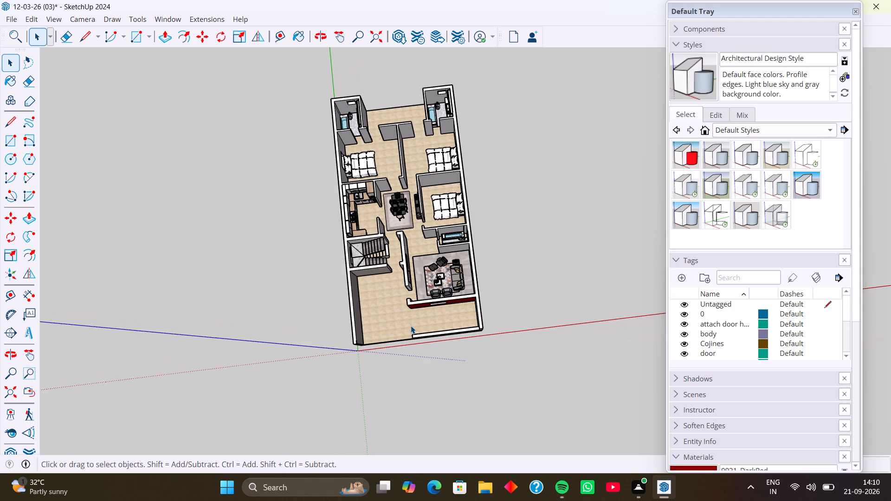
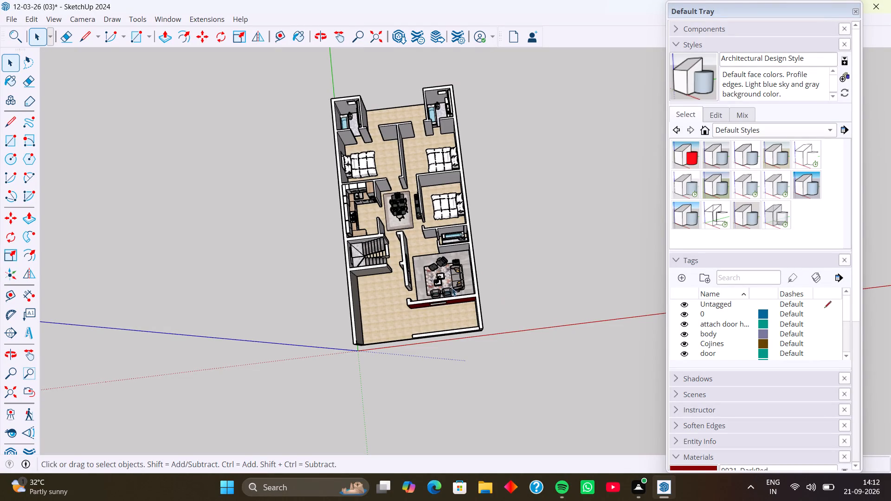
Examine the front porch, its dark red wall and the living room up close, and the whole furnished floor plan from above.
{"action": "middle_click_drag", "start_coordinate": [507, 345], "coordinate": [435, 349]}
{"action": "middle_click_drag", "start_coordinate": [507, 345], "coordinate": [446, 353]}
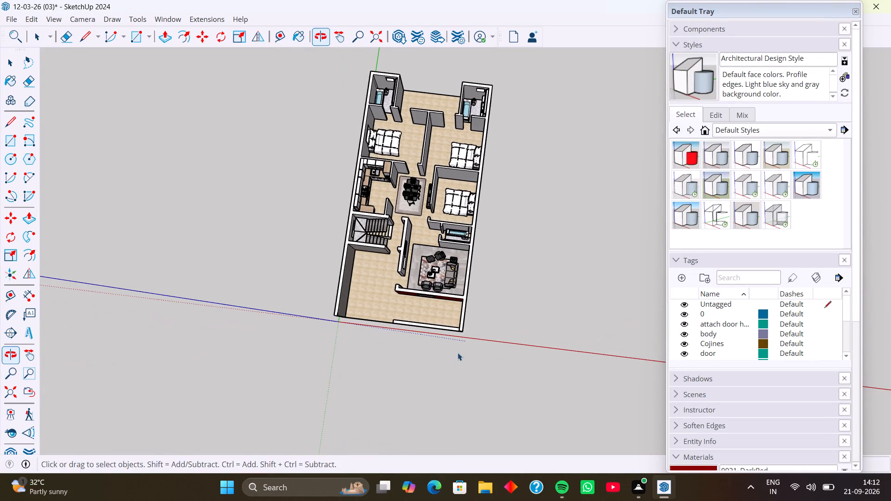
{"action": "middle_click", "coordinate": [458, 353]}
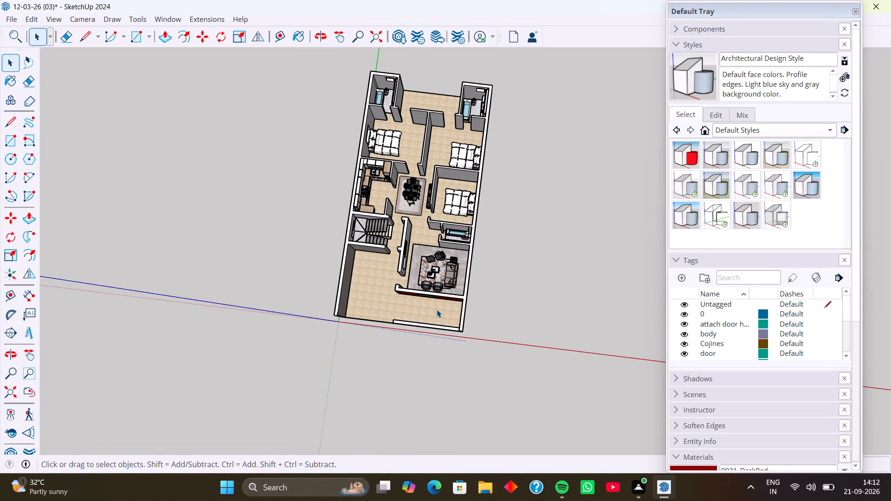
{"action": "middle_click_drag", "start_coordinate": [445, 328], "coordinate": [452, 253]}
{"action": "scroll", "coordinate": [485, 378], "scroll_direction": "up", "scroll_amount": 4}
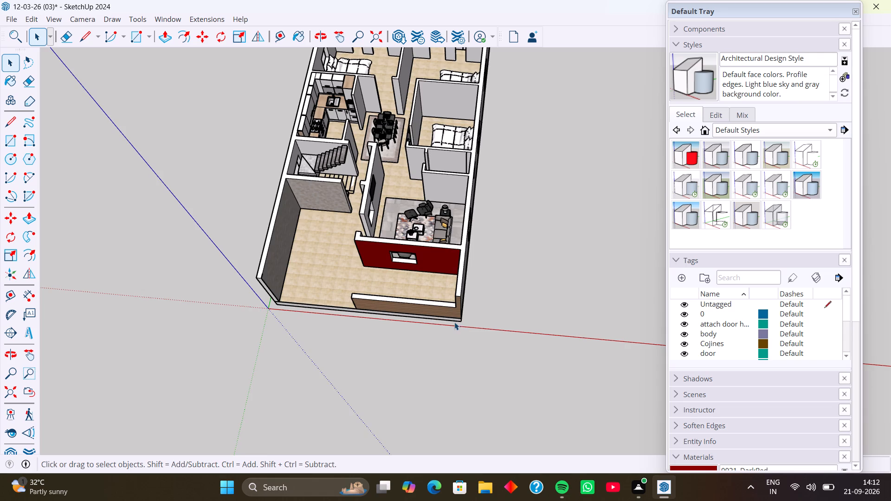
{"action": "scroll", "coordinate": [454, 322], "scroll_direction": "down", "scroll_amount": 4}
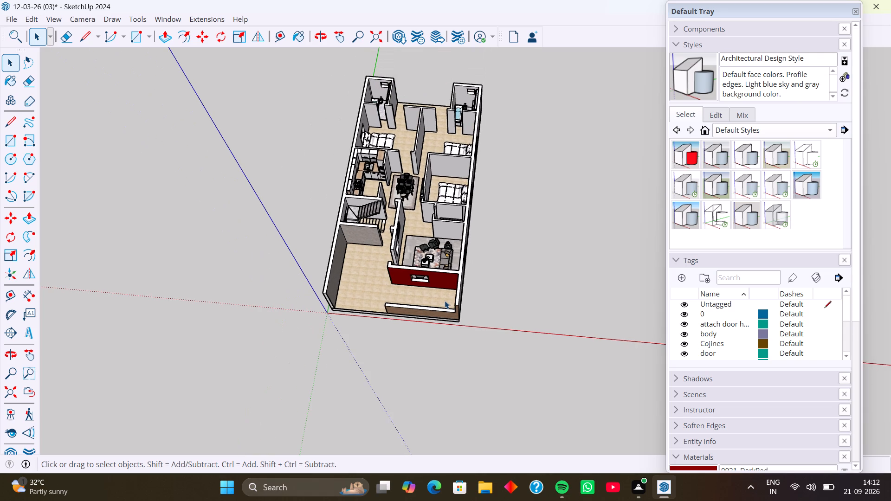
{"action": "scroll", "coordinate": [444, 301], "scroll_direction": "down", "scroll_amount": 2}
{"action": "middle_click_drag", "start_coordinate": [439, 291], "coordinate": [478, 351]}
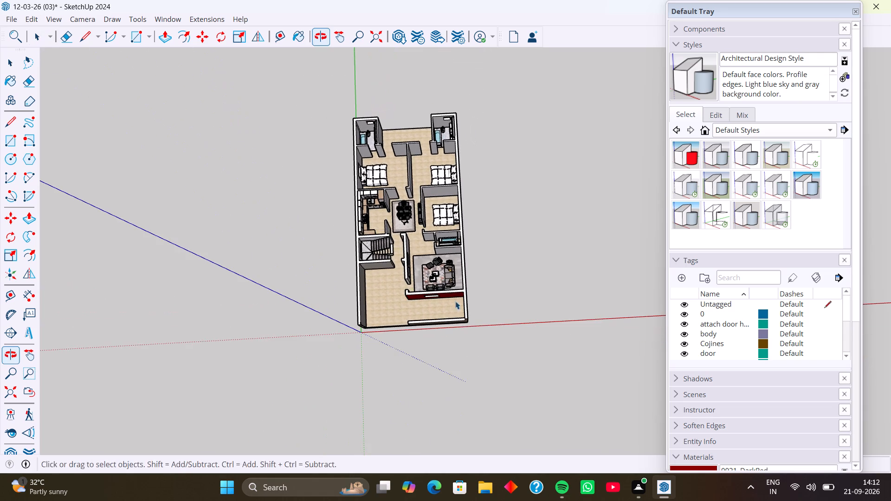
{"action": "middle_click_drag", "start_coordinate": [454, 294], "coordinate": [454, 338]}
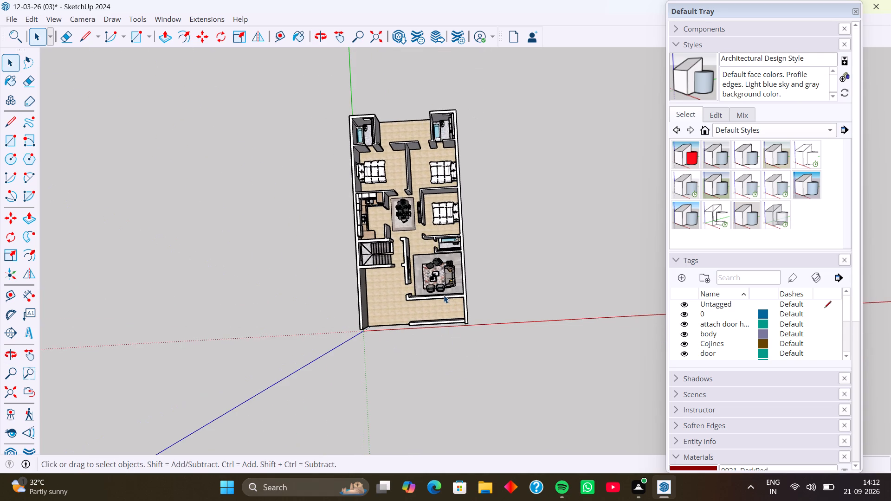
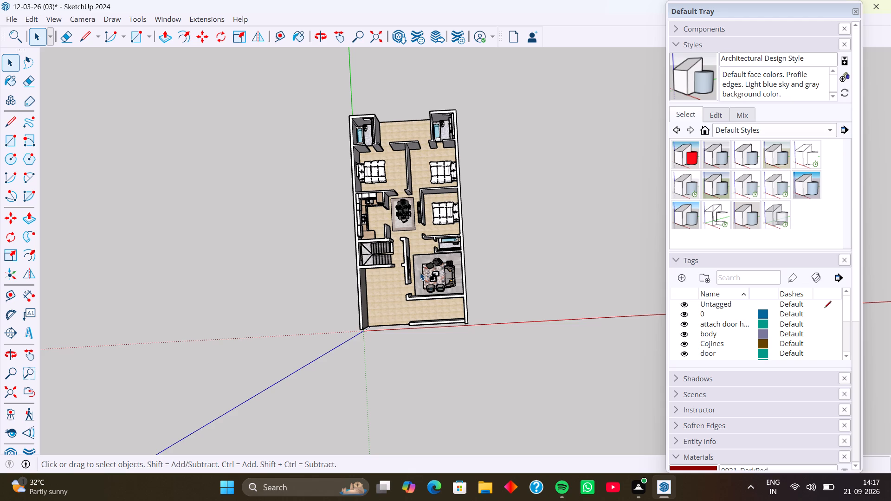
Search 3D Warehouse for "landscape" models and look through the first results.
{"action": "left_click", "coordinate": [170, 22]}
{"action": "left_click", "coordinate": [199, 108]}
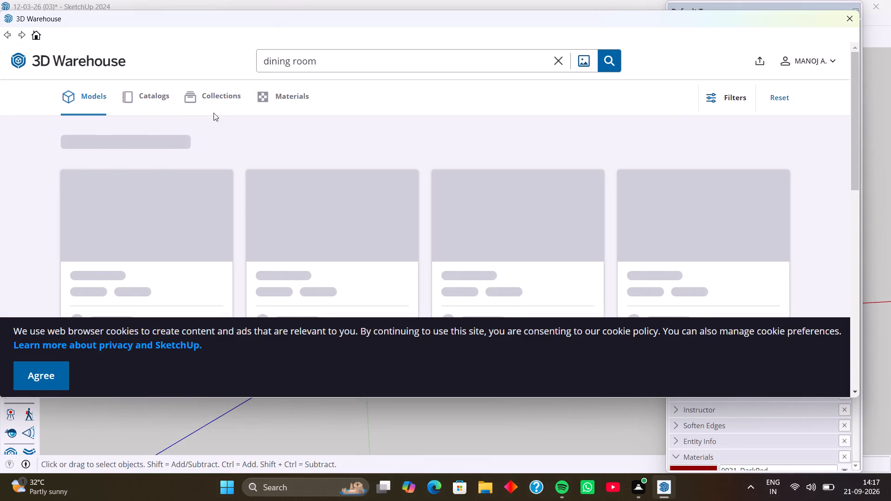
{"action": "left_click", "coordinate": [334, 61]}
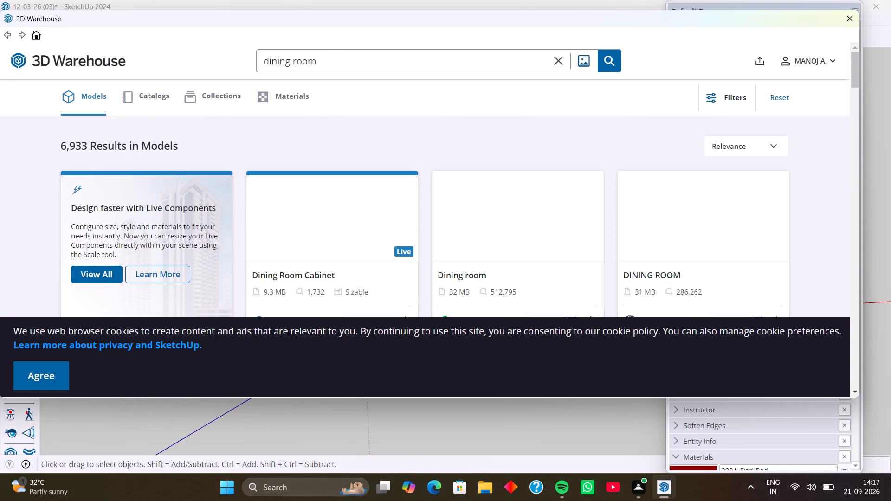
{"action": "key", "text": "BackSpace"}
{"action": "key", "text": "BackSpace"}
{"action": "key", "text": "BackSpace"}
{"action": "key", "text": "BackSpace"}
{"action": "key", "text": "BackSpace"}
{"action": "key", "text": "BackSpace"}
{"action": "key", "text": "BackSpace"}
{"action": "key", "text": "BackSpace"}
{"action": "key", "text": "BackSpace"}
{"action": "key", "text": "BackSpace"}
{"action": "key", "text": "BackSpace"}
{"action": "key", "text": "BackSpace"}
{"action": "key", "text": "BackSpace"}
{"action": "key", "text": "BackSpace"}
{"action": "key", "text": "BackSpace"}
{"action": "key", "text": "BackSpace"}
{"action": "key", "text": "BackSpace"}
{"action": "key", "text": "BackSpace"}
{"action": "key", "text": "BackSpace"}
{"action": "key", "text": "BackSpace"}
{"action": "key", "text": "l"}
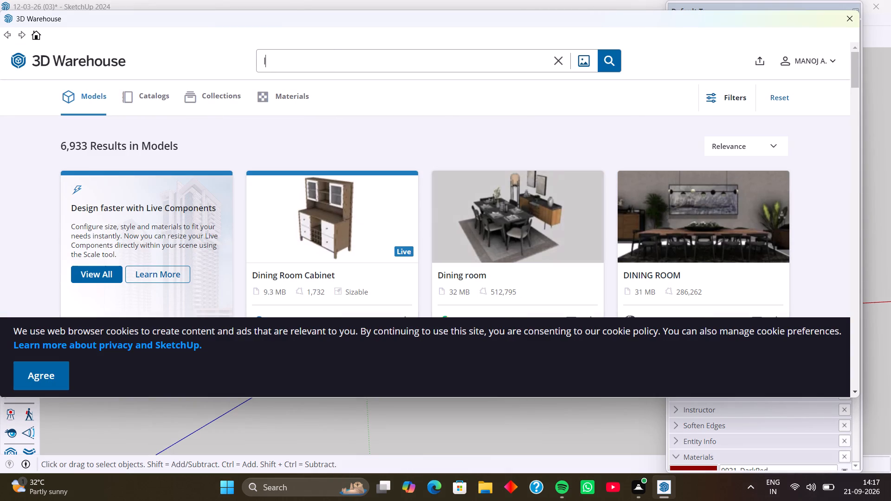
{"action": "type", "text": "and"}
{"action": "type", "text": "sc"}
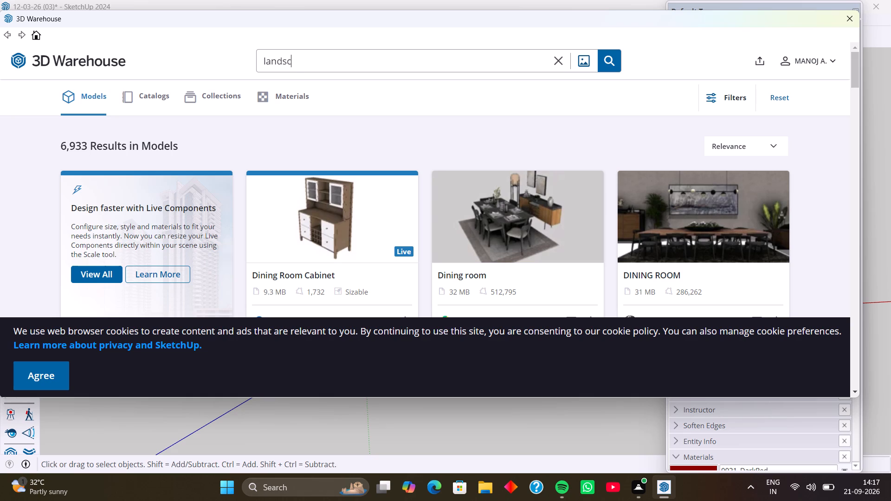
{"action": "type", "text": "ap"}
{"action": "key", "text": "e"}
{"action": "left_click", "coordinate": [606, 64]}
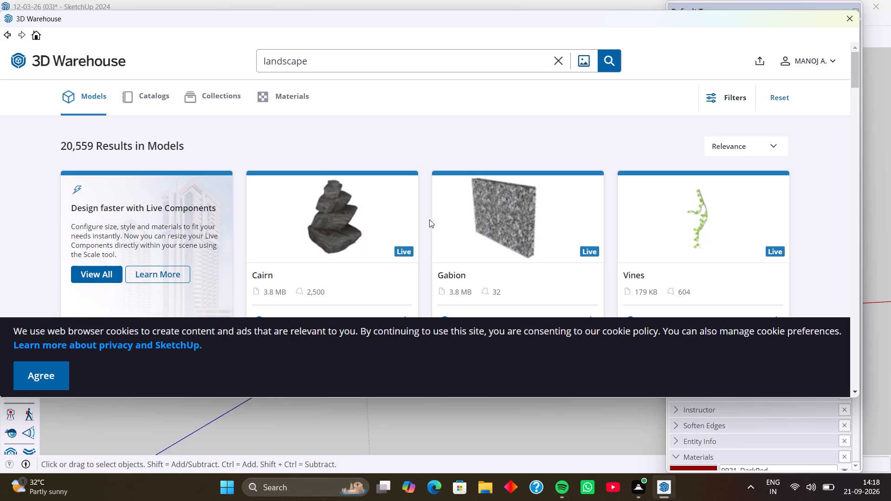
{"action": "scroll", "coordinate": [429, 219], "scroll_direction": "down", "scroll_amount": 5}
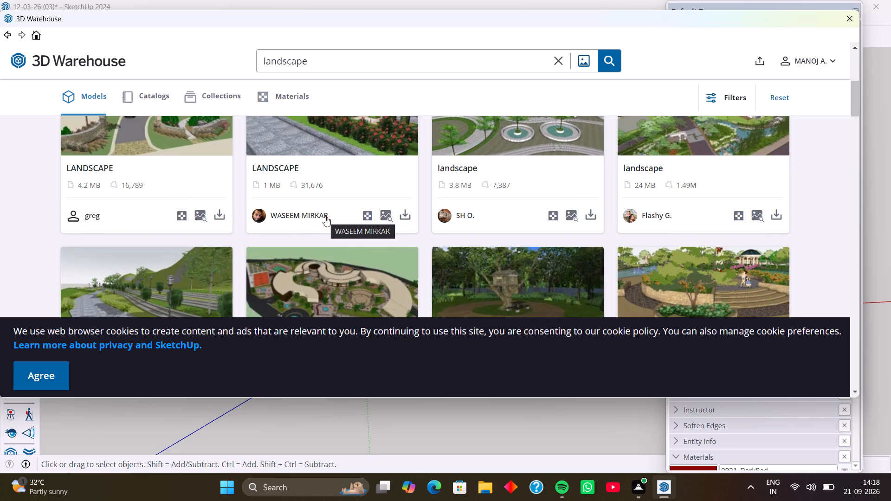
{"action": "scroll", "coordinate": [483, 254], "scroll_direction": "down", "scroll_amount": 2}
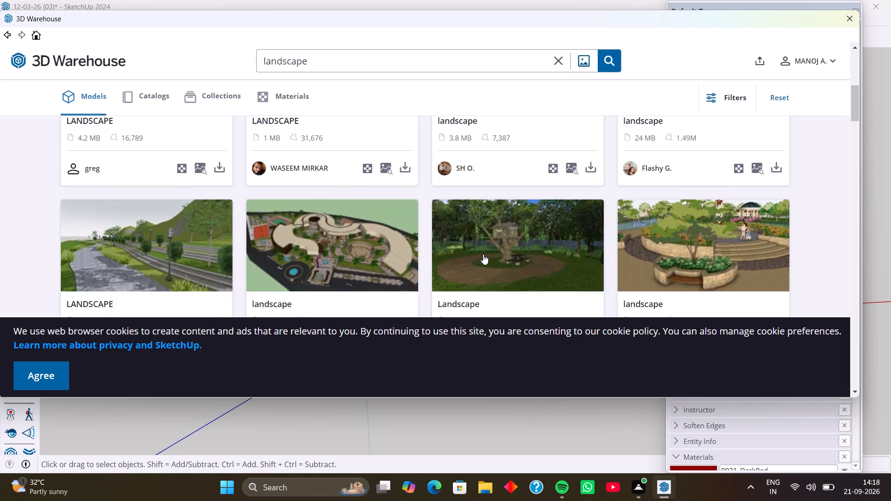
{"action": "scroll", "coordinate": [483, 254], "scroll_direction": "down", "scroll_amount": 2}
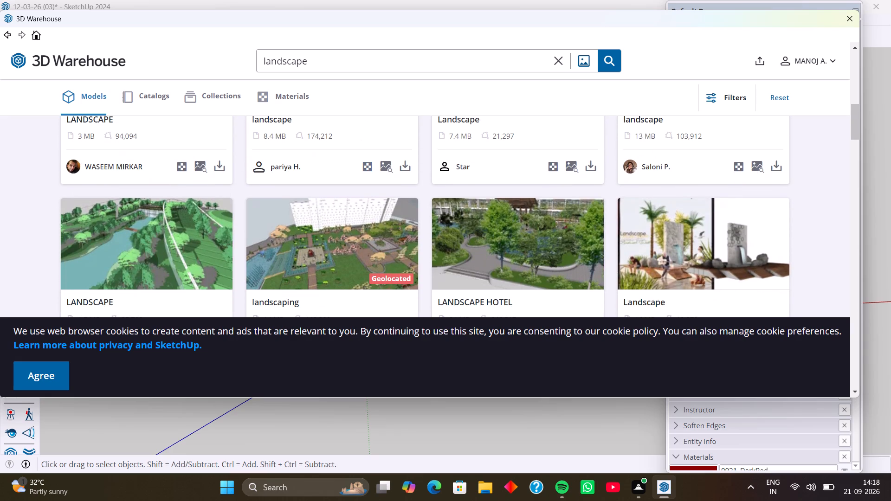
Replace the 3D Warehouse search with "garden" and run it.
{"action": "left_click", "coordinate": [345, 67]}
{"action": "key", "text": "BackSpace"}
{"action": "key", "text": "BackSpace"}
{"action": "key", "text": "BackSpace"}
{"action": "key", "text": "BackSpace"}
{"action": "key", "text": "BackSpace"}
{"action": "key", "text": "BackSpace"}
{"action": "key", "text": "BackSpace"}
{"action": "key", "text": "BackSpace"}
{"action": "key", "text": "BackSpace"}
{"action": "key", "text": "BackSpace"}
{"action": "key", "text": "BackSpace"}
{"action": "key", "text": "BackSpace"}
{"action": "key", "text": "BackSpace"}
{"action": "key", "text": "BackSpace"}
{"action": "key", "text": "BackSpace"}
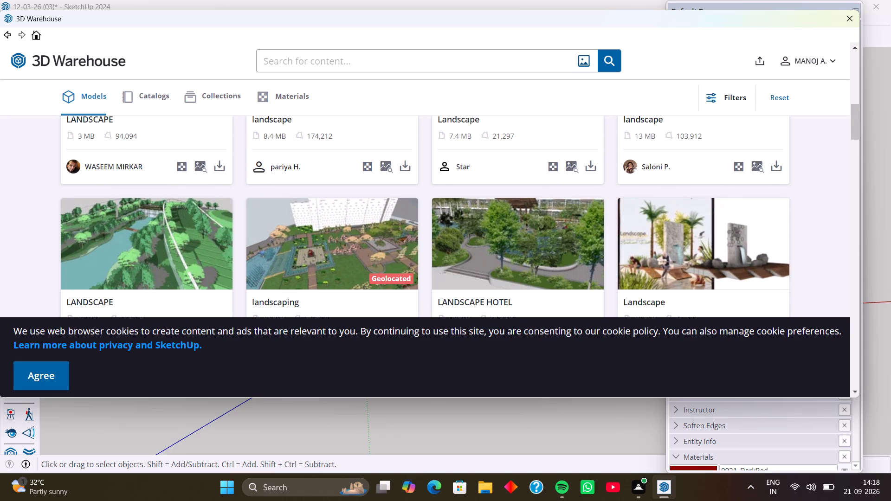
{"action": "type", "text": "garden"}
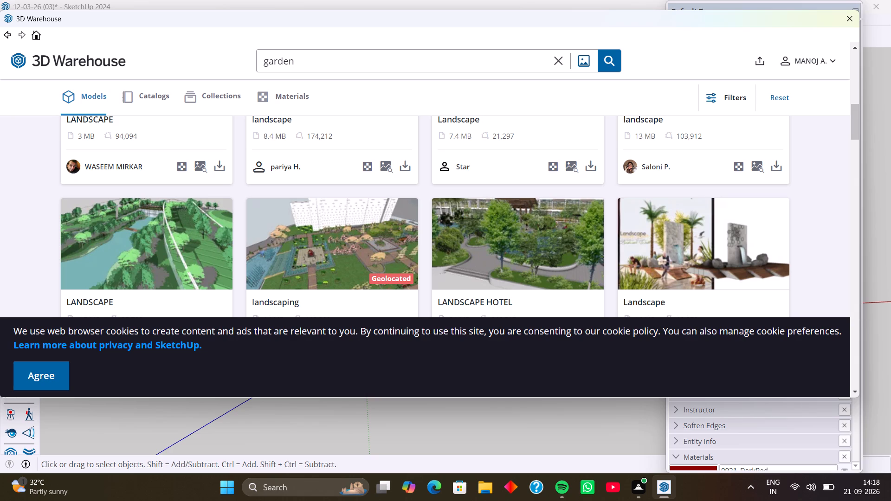
{"action": "key", "text": "Return"}
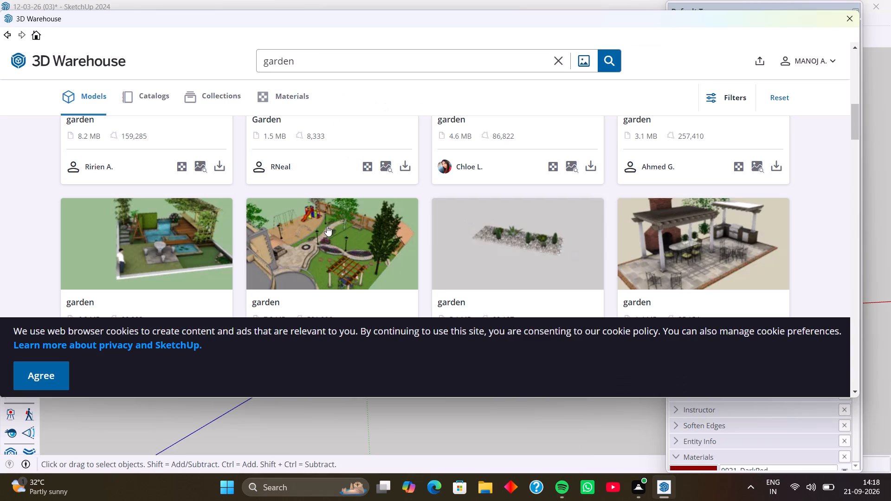
Browse the garden model results down to the end of the page for one that suits the house.
{"action": "scroll", "coordinate": [531, 265], "scroll_direction": "down", "scroll_amount": 1}
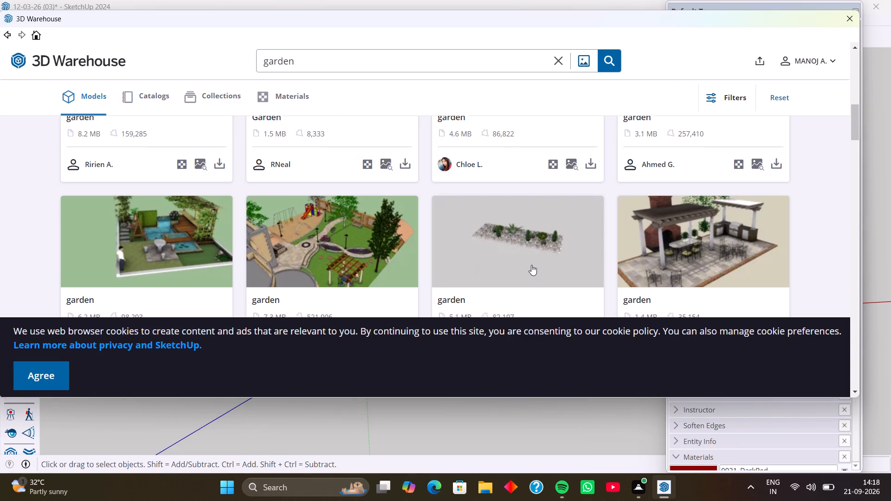
{"action": "scroll", "coordinate": [531, 265], "scroll_direction": "down", "scroll_amount": 3}
{"action": "scroll", "coordinate": [289, 266], "scroll_direction": "down", "scroll_amount": 1}
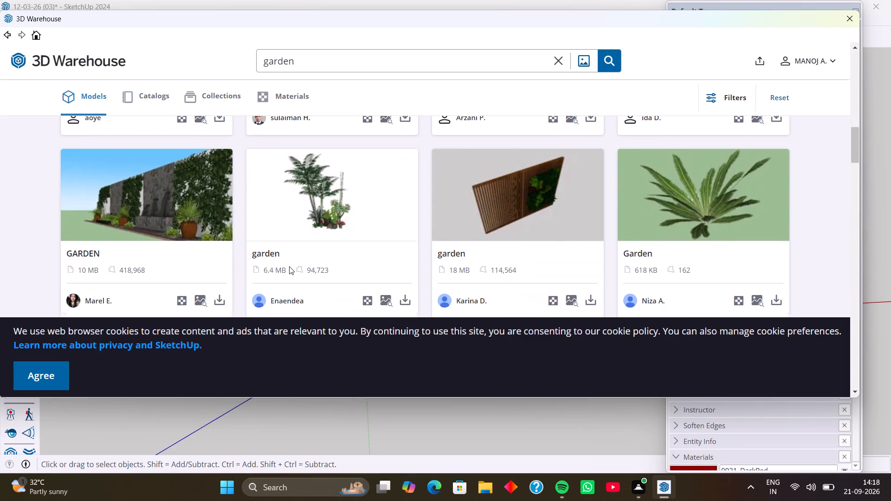
{"action": "scroll", "coordinate": [289, 266], "scroll_direction": "down", "scroll_amount": 4}
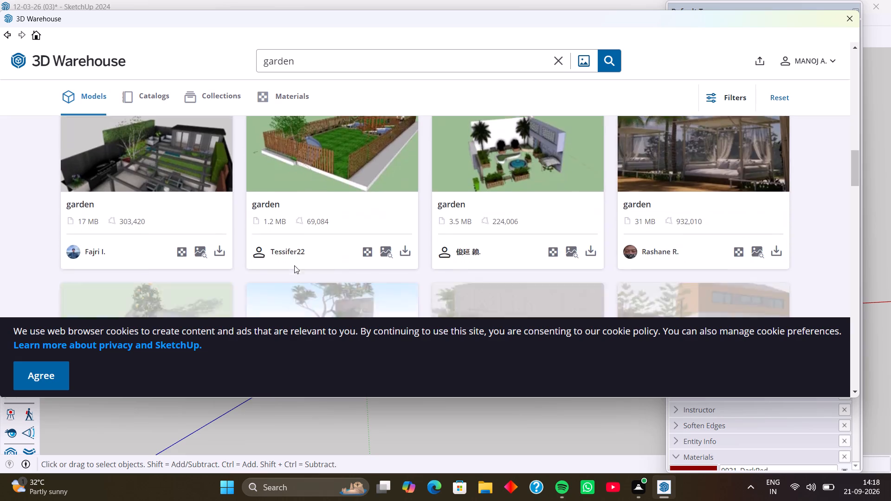
{"action": "scroll", "coordinate": [540, 263], "scroll_direction": "down", "scroll_amount": 2}
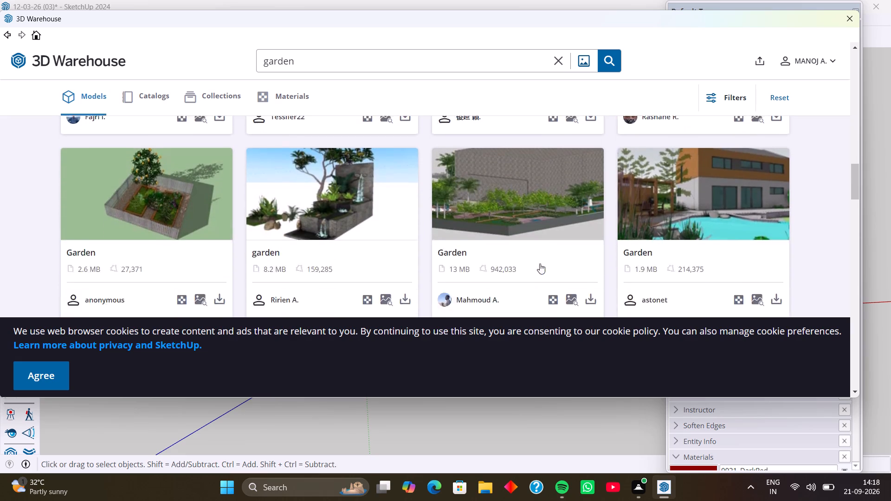
{"action": "scroll", "coordinate": [540, 263], "scroll_direction": "down", "scroll_amount": 1}
{"action": "scroll", "coordinate": [426, 267], "scroll_direction": "down", "scroll_amount": 1}
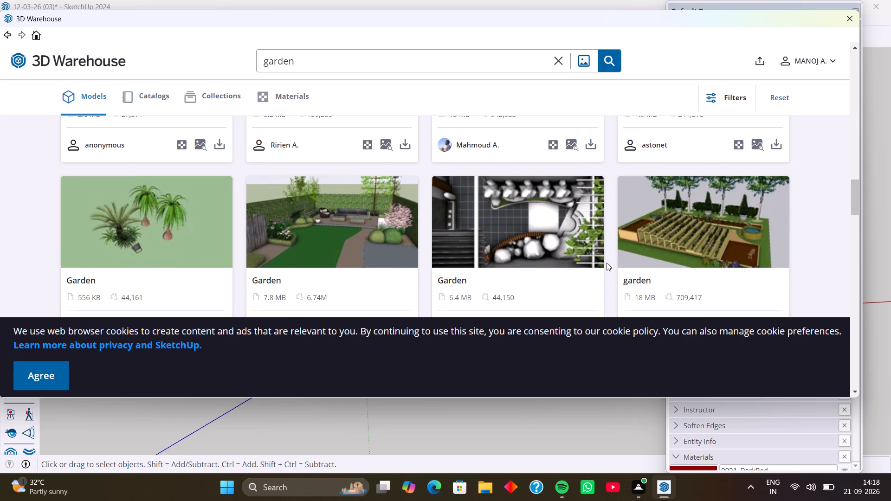
{"action": "scroll", "coordinate": [607, 263], "scroll_direction": "down", "scroll_amount": 3}
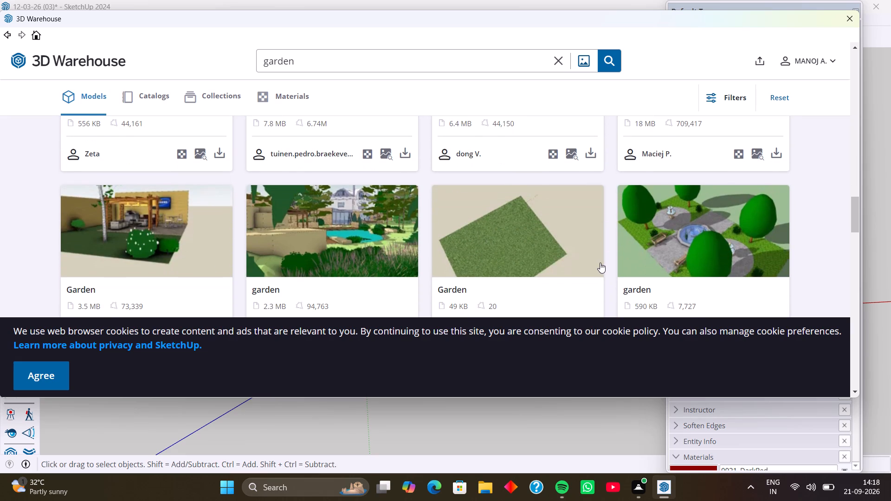
{"action": "scroll", "coordinate": [548, 257], "scroll_direction": "down", "scroll_amount": 3}
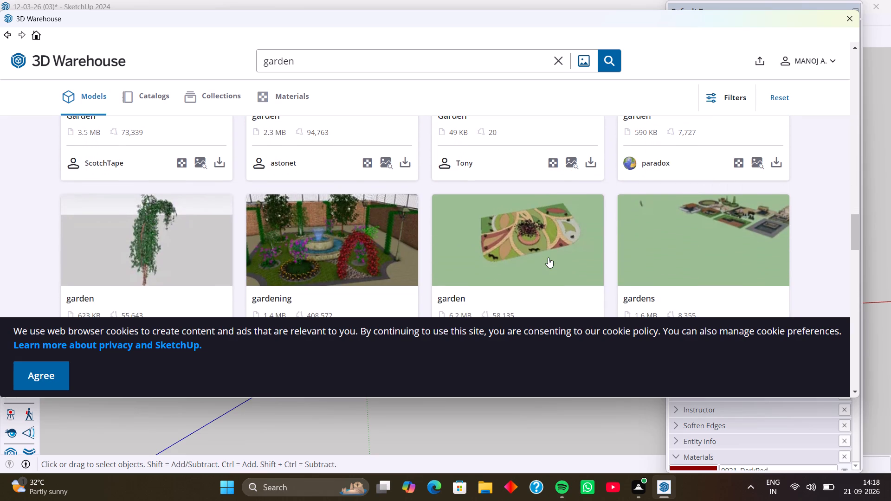
{"action": "scroll", "coordinate": [548, 257], "scroll_direction": "down", "scroll_amount": 1}
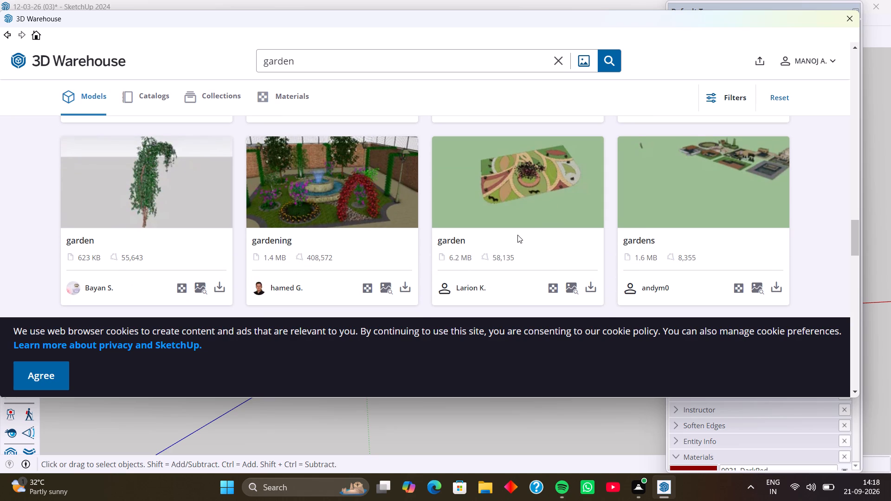
{"action": "scroll", "coordinate": [517, 234], "scroll_direction": "down", "scroll_amount": 3}
{"action": "scroll", "coordinate": [465, 240], "scroll_direction": "down", "scroll_amount": 4}
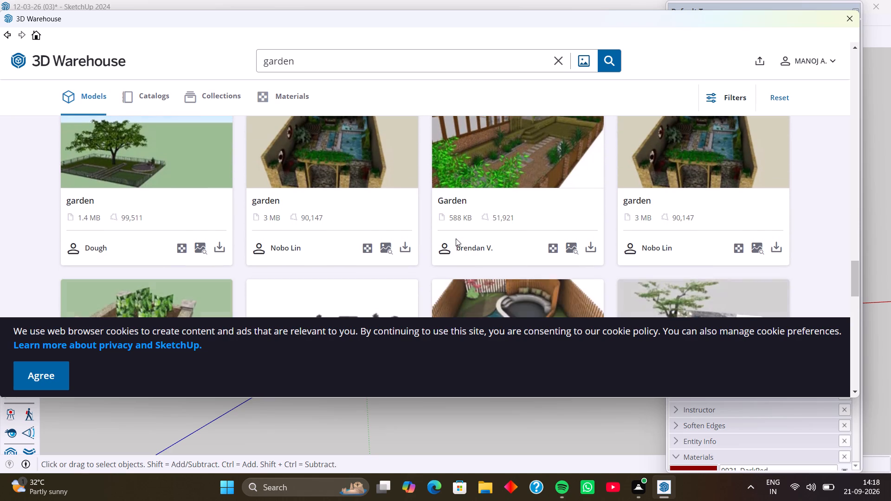
{"action": "scroll", "coordinate": [454, 226], "scroll_direction": "up", "scroll_amount": 1}
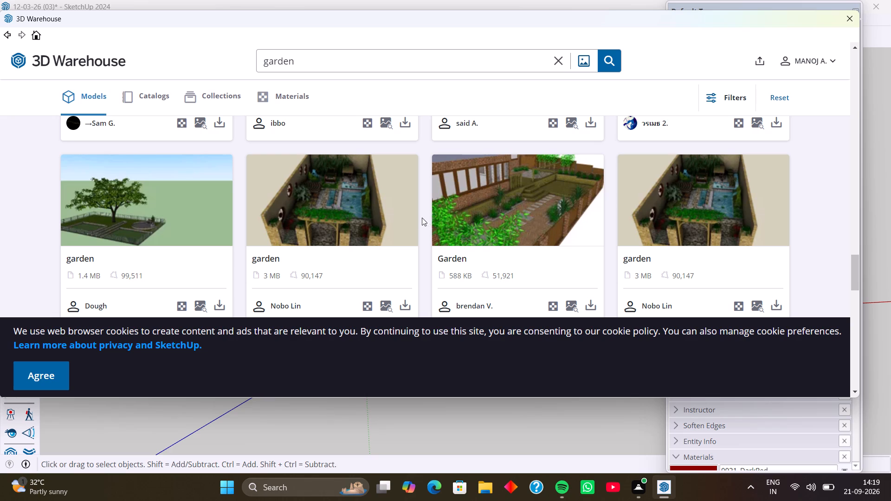
{"action": "scroll", "coordinate": [394, 252], "scroll_direction": "down", "scroll_amount": 4}
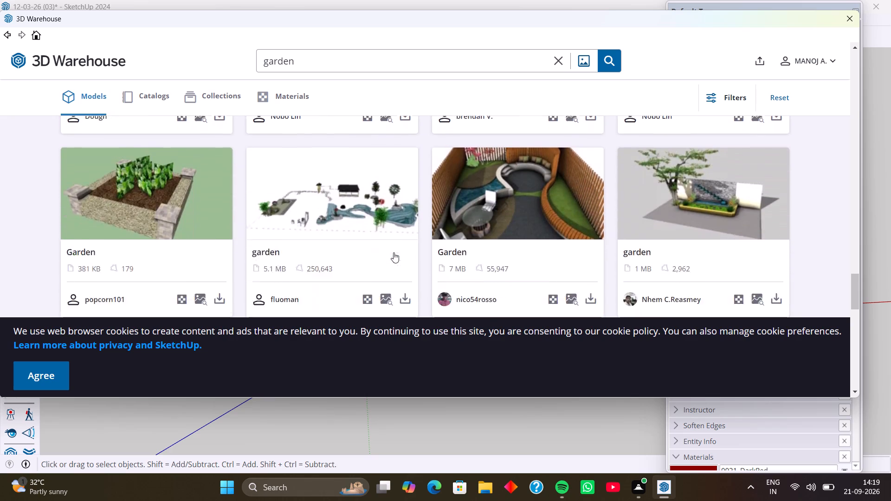
{"action": "scroll", "coordinate": [358, 252], "scroll_direction": "down", "scroll_amount": 2}
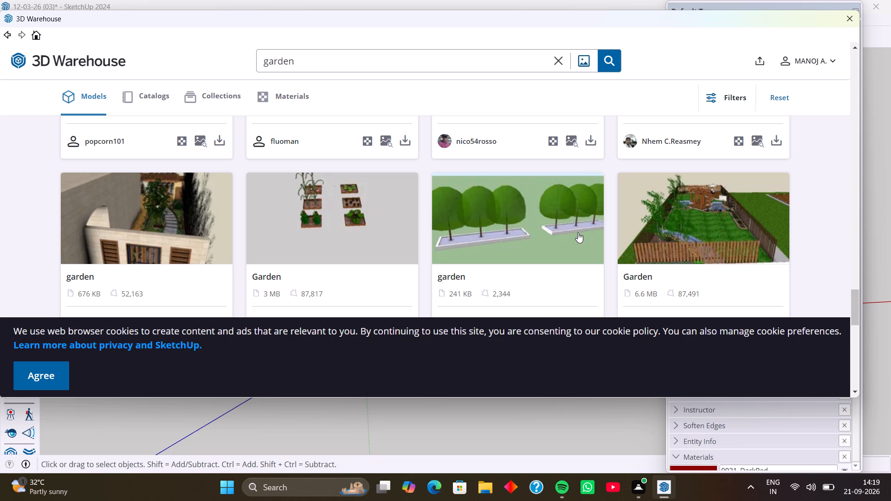
{"action": "scroll", "coordinate": [578, 232], "scroll_direction": "down", "scroll_amount": 6}
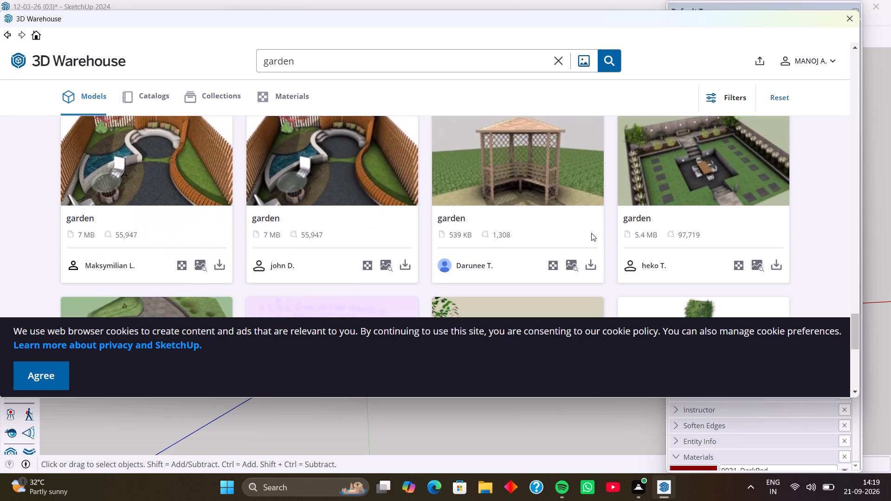
{"action": "scroll", "coordinate": [591, 233], "scroll_direction": "down", "scroll_amount": 1}
{"action": "scroll", "coordinate": [447, 230], "scroll_direction": "down", "scroll_amount": 1}
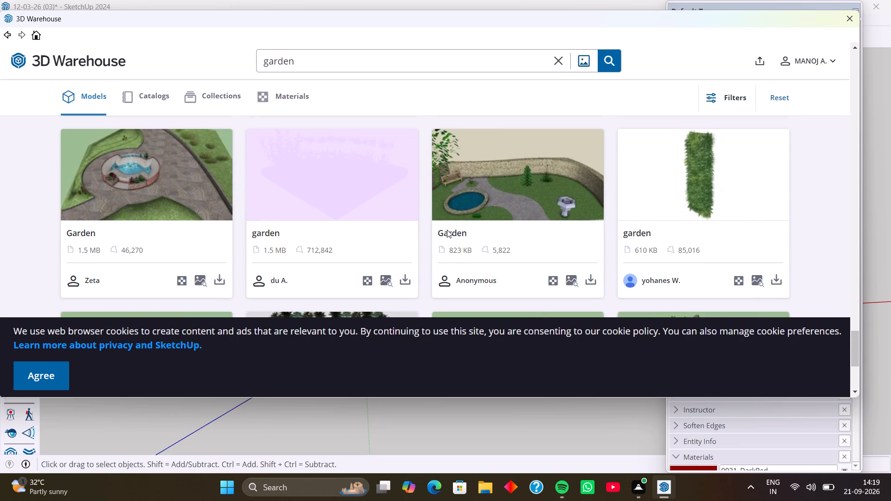
{"action": "scroll", "coordinate": [447, 230], "scroll_direction": "down", "scroll_amount": 2}
{"action": "scroll", "coordinate": [636, 222], "scroll_direction": "down", "scroll_amount": 2}
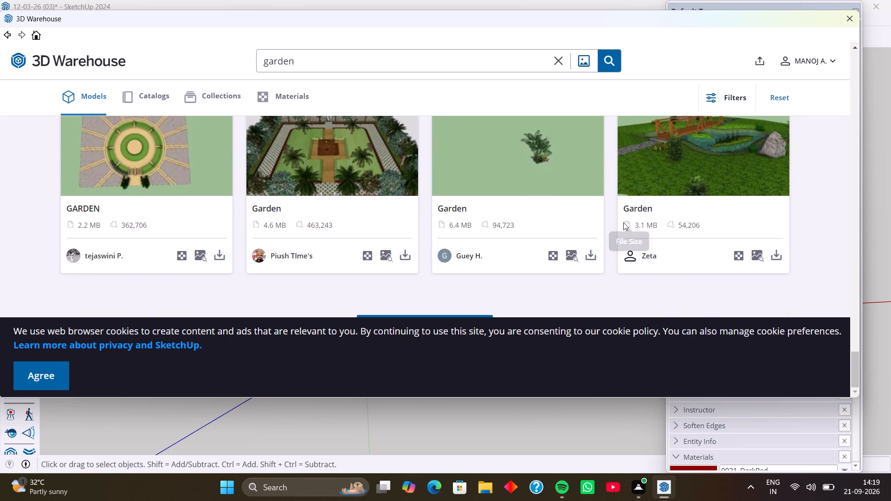
{"action": "scroll", "coordinate": [623, 222], "scroll_direction": "down", "scroll_amount": 1}
{"action": "scroll", "coordinate": [423, 213], "scroll_direction": "up", "scroll_amount": 3}
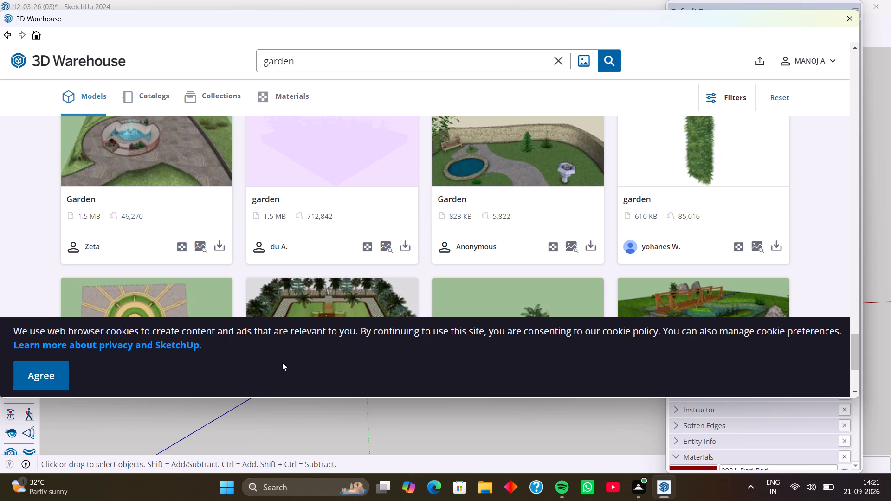
{"action": "scroll", "coordinate": [511, 243], "scroll_direction": "down", "scroll_amount": 2}
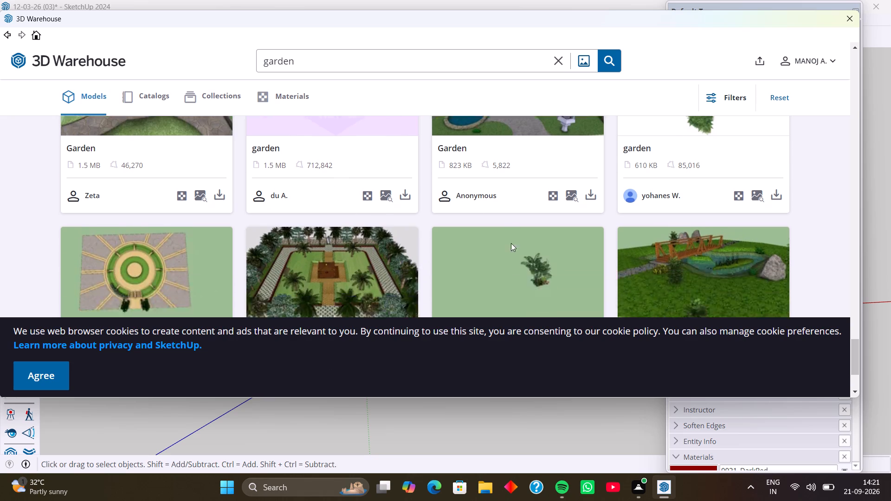
{"action": "scroll", "coordinate": [511, 243], "scroll_direction": "down", "scroll_amount": 1}
{"action": "scroll", "coordinate": [353, 109], "scroll_direction": "up", "scroll_amount": 1}
Refine the model search to "garden in room" and check the results.
{"action": "left_click", "coordinate": [318, 63]}
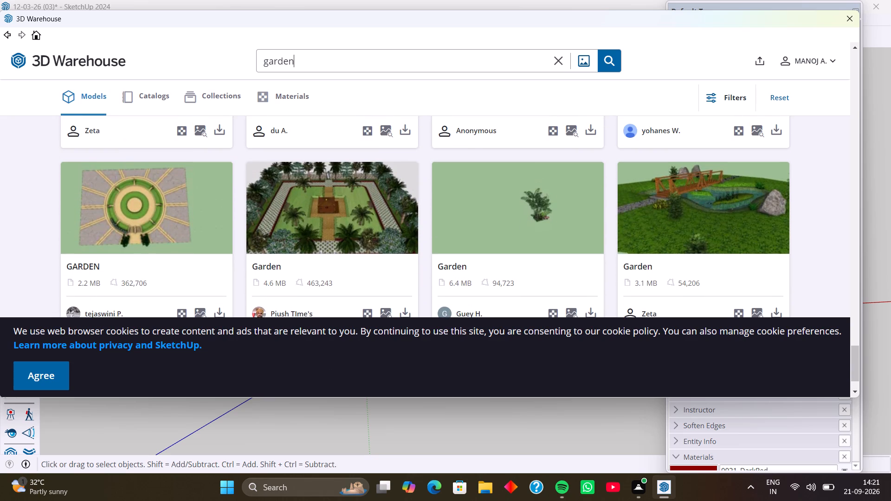
{"action": "key", "text": "space"}
{"action": "type", "text": "in"}
{"action": "key", "text": "space"}
{"action": "type", "text": "room"}
{"action": "key", "text": "Return"}
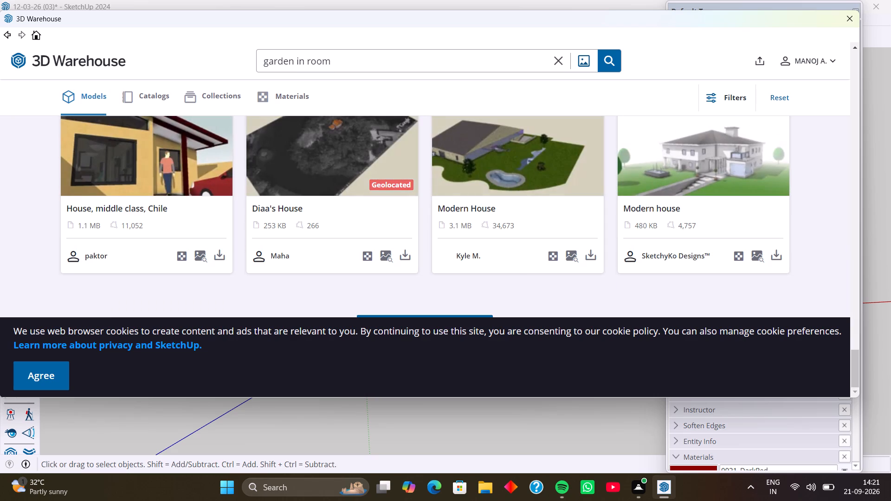
{"action": "scroll", "coordinate": [577, 167], "scroll_direction": "down", "scroll_amount": 5}
Browse the "garden in room" model results from the top of the page to the end for one that suits the house.
{"action": "scroll", "coordinate": [506, 180], "scroll_direction": "up", "scroll_amount": 6}
{"action": "scroll", "coordinate": [336, 201], "scroll_direction": "up", "scroll_amount": 4}
{"action": "scroll", "coordinate": [417, 193], "scroll_direction": "up", "scroll_amount": 2}
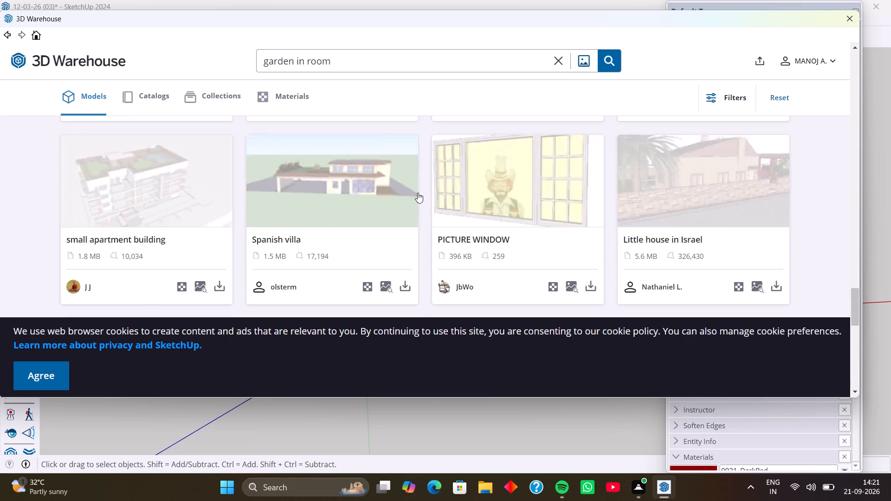
{"action": "scroll", "coordinate": [418, 193], "scroll_direction": "up", "scroll_amount": 20}
{"action": "scroll", "coordinate": [418, 193], "scroll_direction": "up", "scroll_amount": 18}
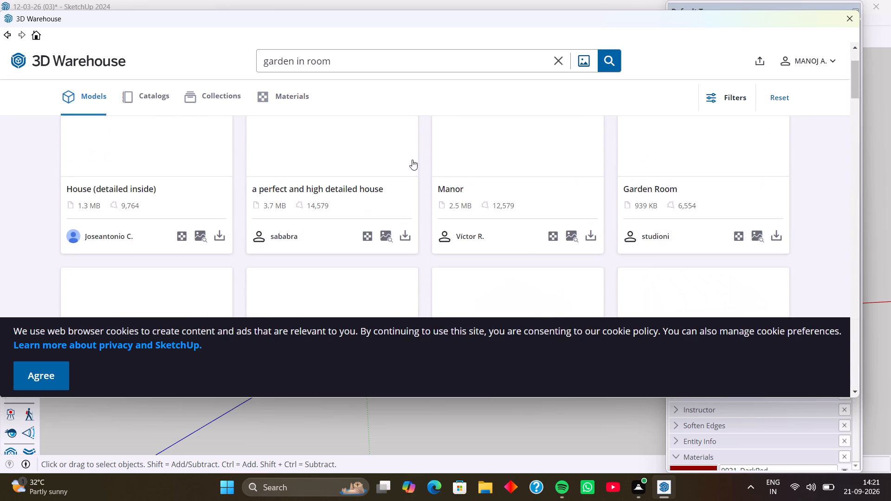
{"action": "scroll", "coordinate": [412, 160], "scroll_direction": "up", "scroll_amount": 10}
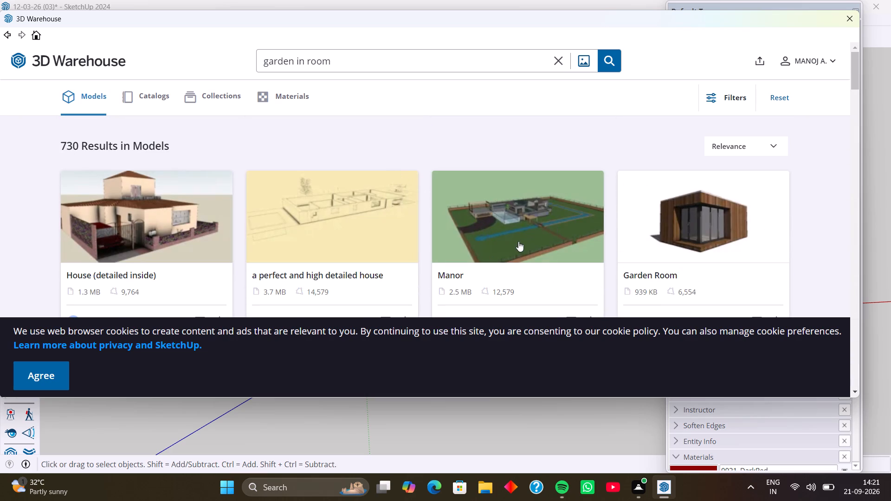
{"action": "scroll", "coordinate": [518, 242], "scroll_direction": "down", "scroll_amount": 6}
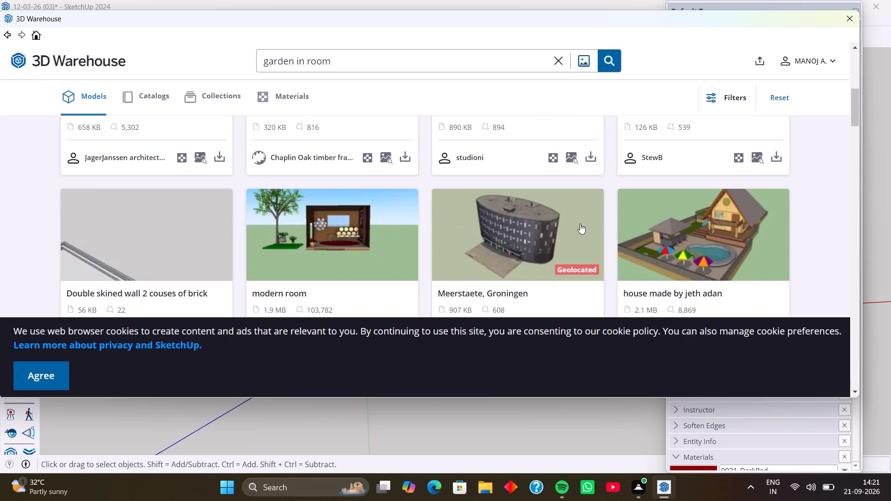
{"action": "scroll", "coordinate": [580, 224], "scroll_direction": "down", "scroll_amount": 3}
{"action": "scroll", "coordinate": [504, 215], "scroll_direction": "down", "scroll_amount": 4}
{"action": "scroll", "coordinate": [448, 215], "scroll_direction": "down", "scroll_amount": 2}
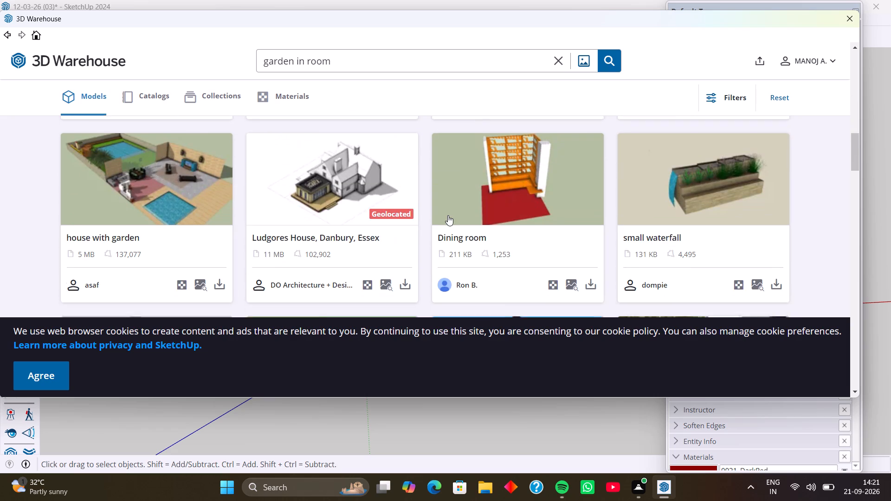
{"action": "scroll", "coordinate": [467, 224], "scroll_direction": "down", "scroll_amount": 6}
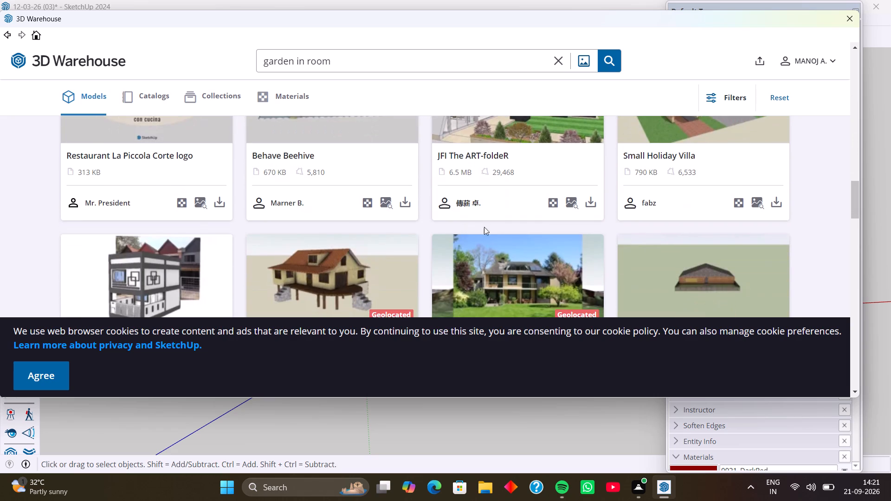
{"action": "scroll", "coordinate": [585, 208], "scroll_direction": "down", "scroll_amount": 2}
{"action": "scroll", "coordinate": [545, 222], "scroll_direction": "down", "scroll_amount": 4}
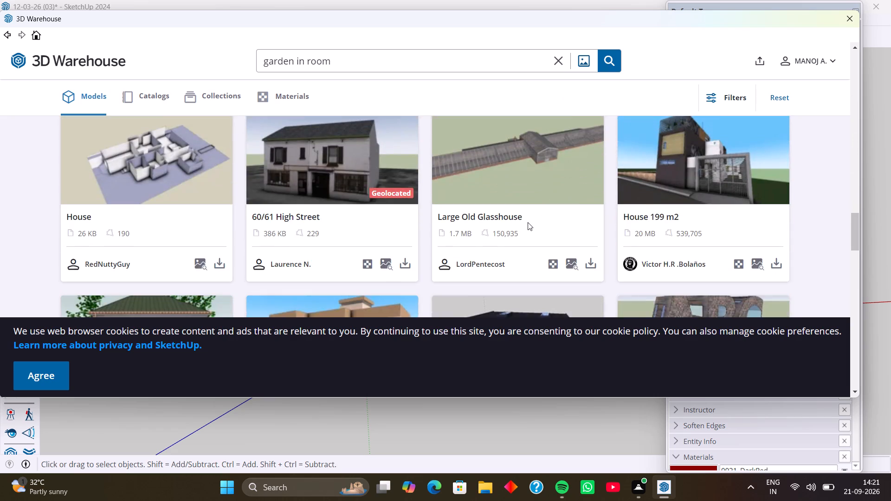
{"action": "scroll", "coordinate": [528, 222], "scroll_direction": "down", "scroll_amount": 3}
{"action": "scroll", "coordinate": [407, 212], "scroll_direction": "down", "scroll_amount": 2}
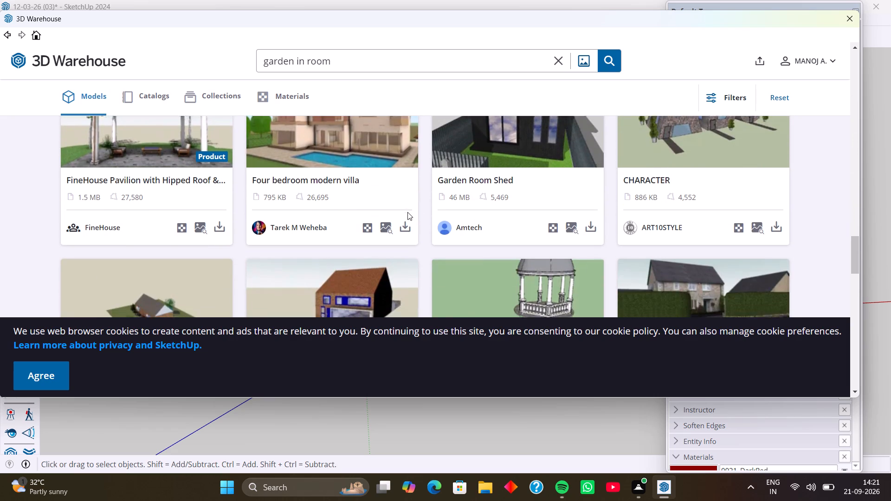
{"action": "scroll", "coordinate": [407, 212], "scroll_direction": "down", "scroll_amount": 1}
{"action": "scroll", "coordinate": [448, 231], "scroll_direction": "down", "scroll_amount": 5}
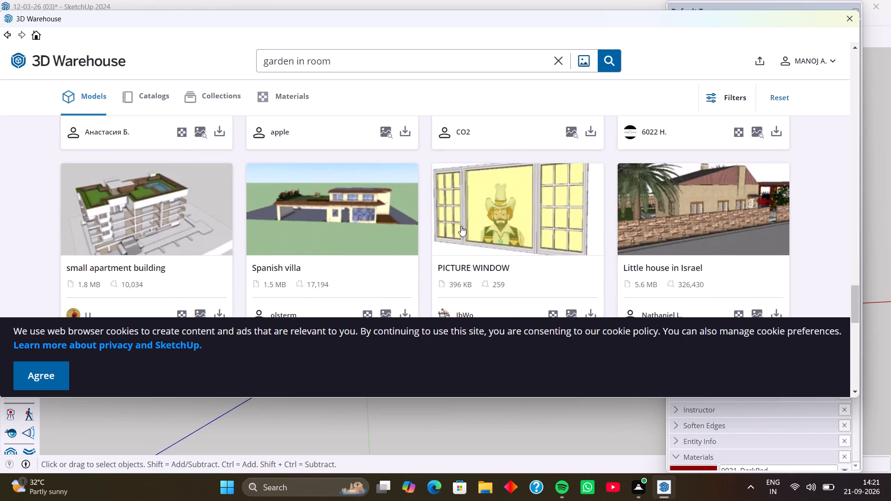
{"action": "scroll", "coordinate": [461, 226], "scroll_direction": "down", "scroll_amount": 8}
{"action": "scroll", "coordinate": [518, 218], "scroll_direction": "down", "scroll_amount": 4}
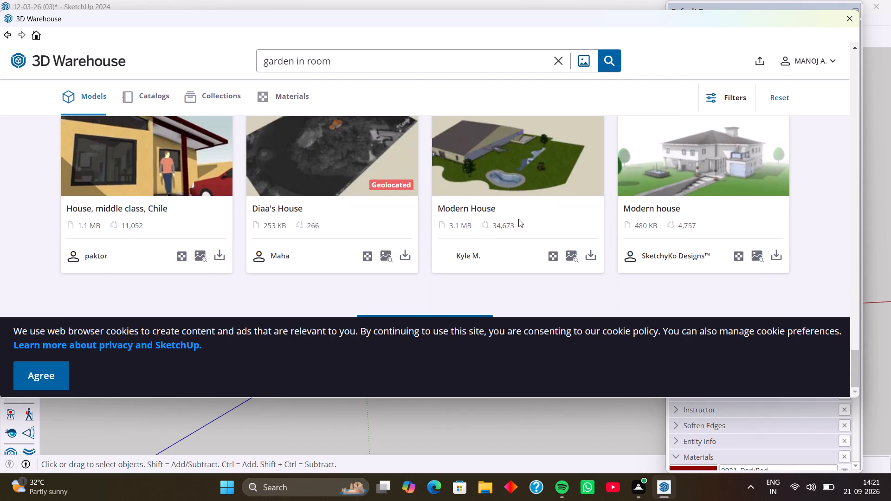
{"action": "scroll", "coordinate": [518, 219], "scroll_direction": "down", "scroll_amount": 5}
{"action": "scroll", "coordinate": [518, 219], "scroll_direction": "up", "scroll_amount": 8}
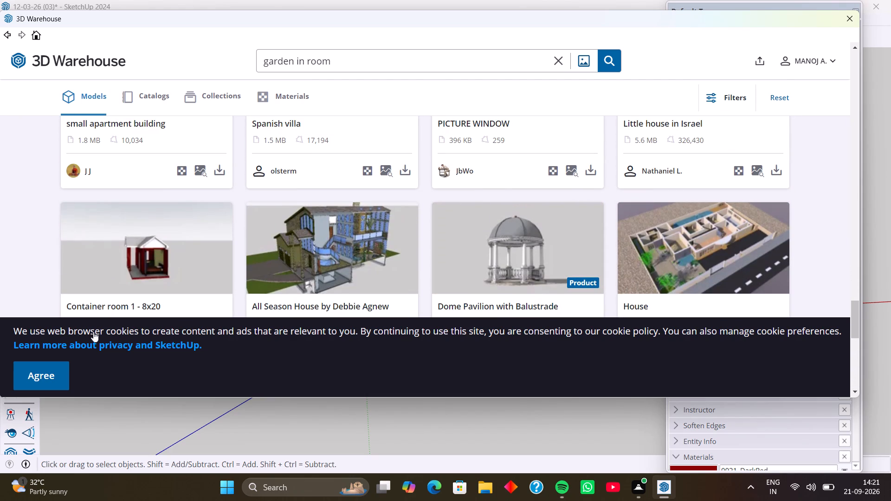
Return to the earlier "garden" search results and look through the lower rows for a complete garden layout.
{"action": "left_click", "coordinate": [6, 32]}
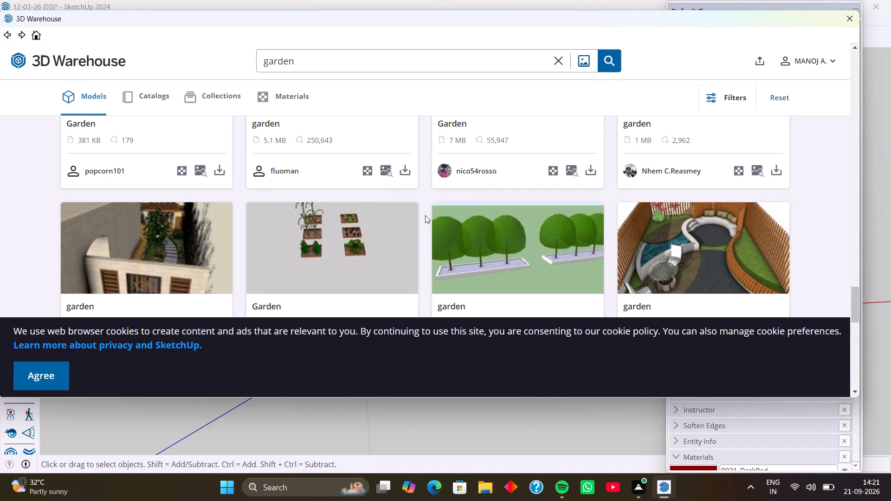
{"action": "scroll", "coordinate": [425, 215], "scroll_direction": "down", "scroll_amount": 1}
{"action": "scroll", "coordinate": [346, 191], "scroll_direction": "up", "scroll_amount": 1}
{"action": "scroll", "coordinate": [354, 199], "scroll_direction": "down", "scroll_amount": 5}
{"action": "scroll", "coordinate": [225, 210], "scroll_direction": "down", "scroll_amount": 1}
{"action": "scroll", "coordinate": [225, 210], "scroll_direction": "up", "scroll_amount": 2}
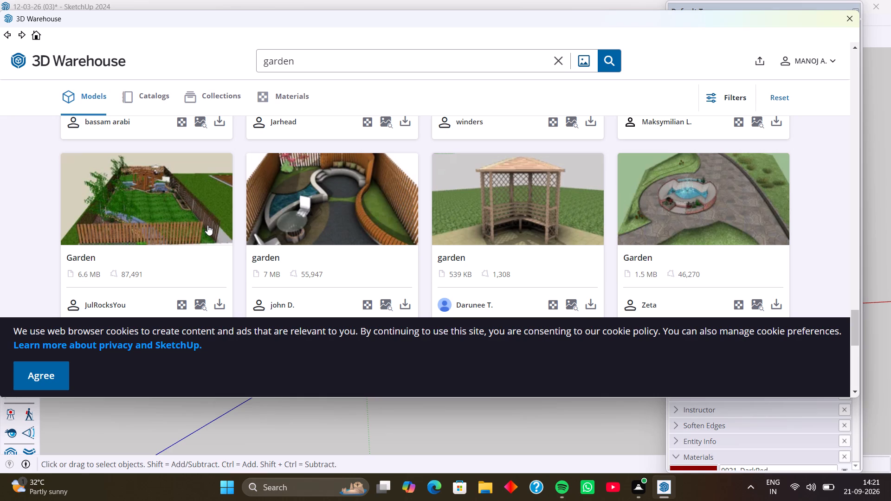
{"action": "scroll", "coordinate": [209, 230], "scroll_direction": "down", "scroll_amount": 3}
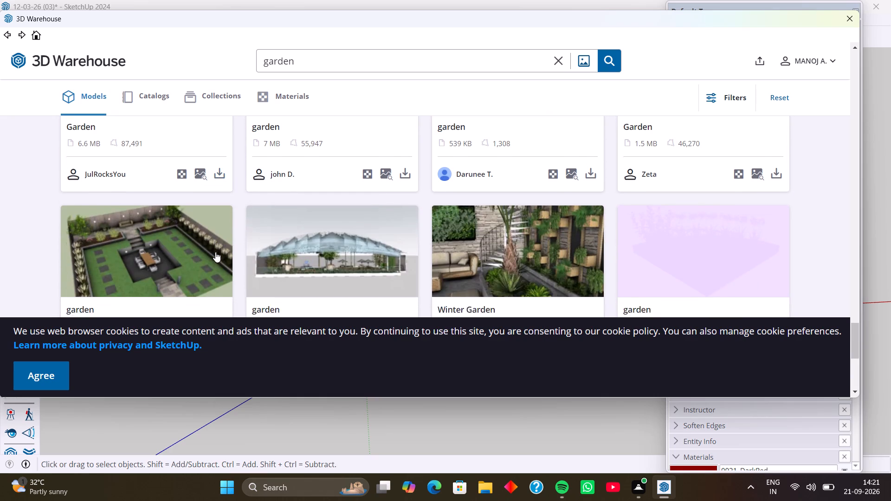
{"action": "scroll", "coordinate": [227, 217], "scroll_direction": "up", "scroll_amount": 2}
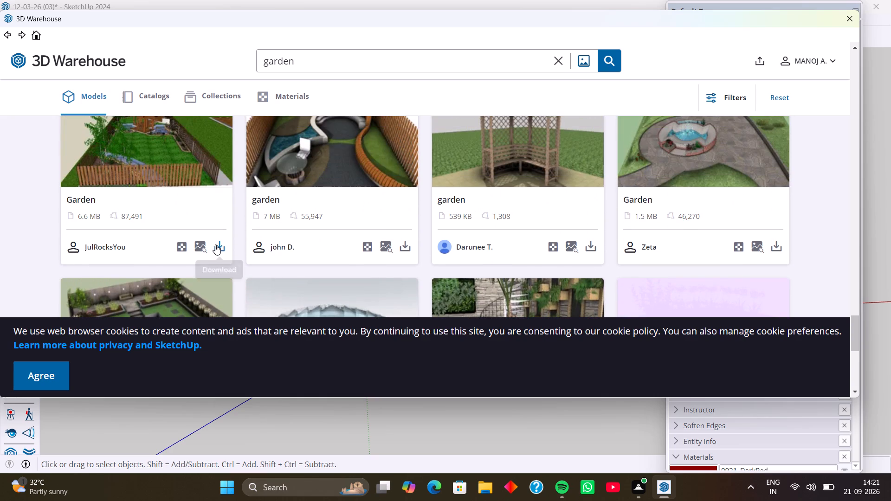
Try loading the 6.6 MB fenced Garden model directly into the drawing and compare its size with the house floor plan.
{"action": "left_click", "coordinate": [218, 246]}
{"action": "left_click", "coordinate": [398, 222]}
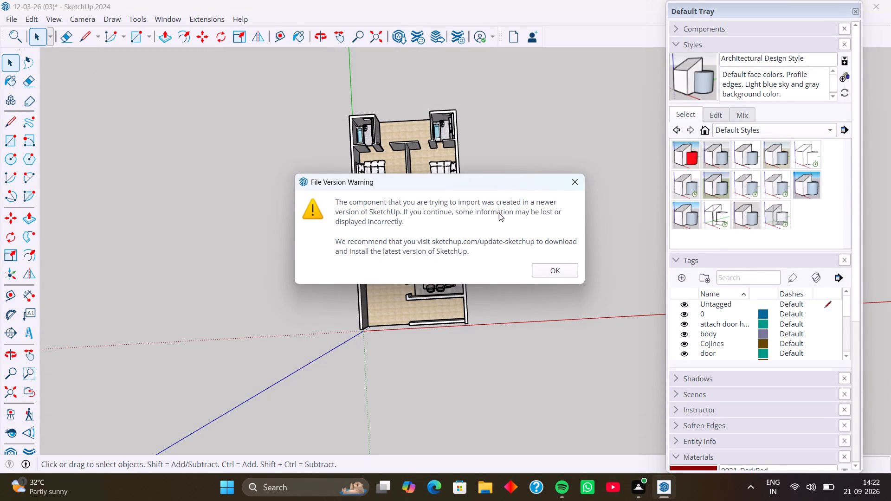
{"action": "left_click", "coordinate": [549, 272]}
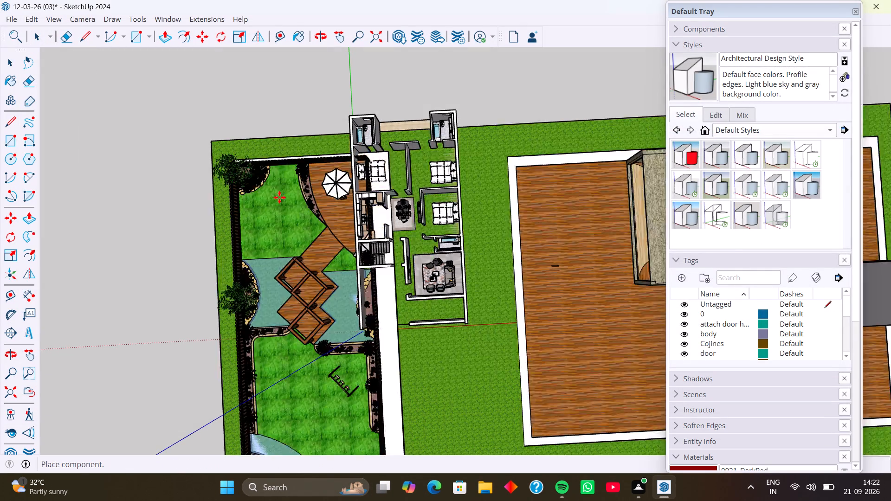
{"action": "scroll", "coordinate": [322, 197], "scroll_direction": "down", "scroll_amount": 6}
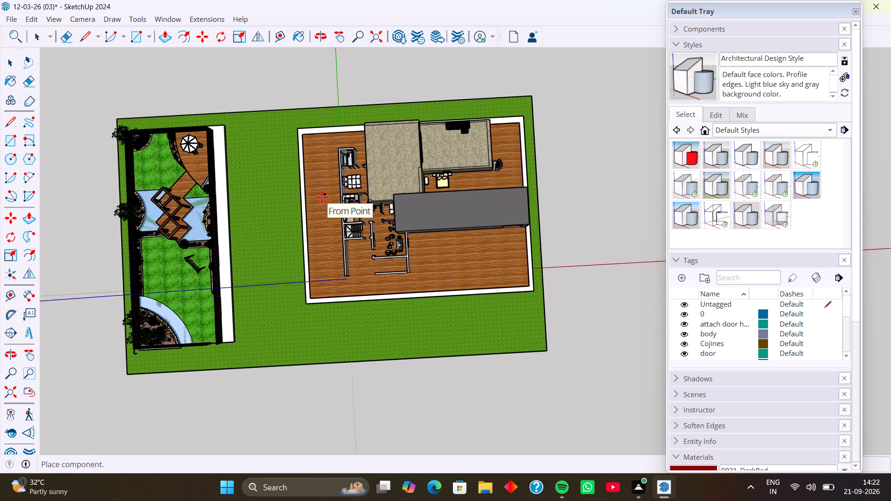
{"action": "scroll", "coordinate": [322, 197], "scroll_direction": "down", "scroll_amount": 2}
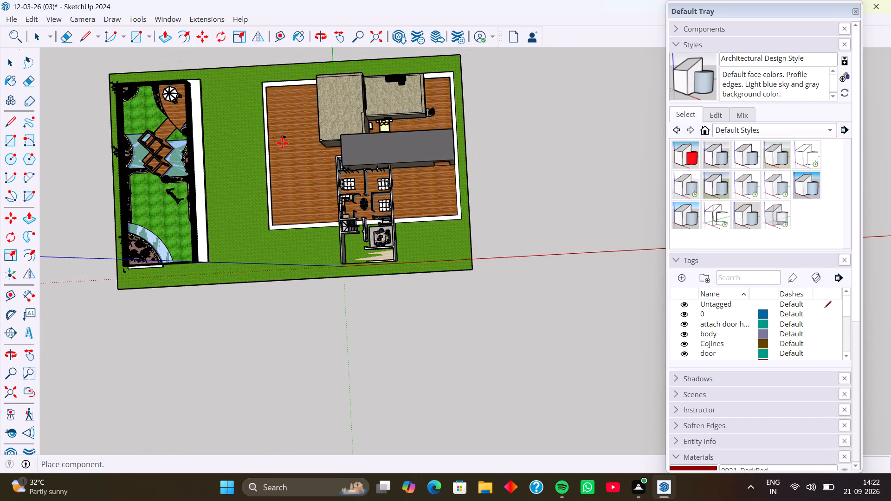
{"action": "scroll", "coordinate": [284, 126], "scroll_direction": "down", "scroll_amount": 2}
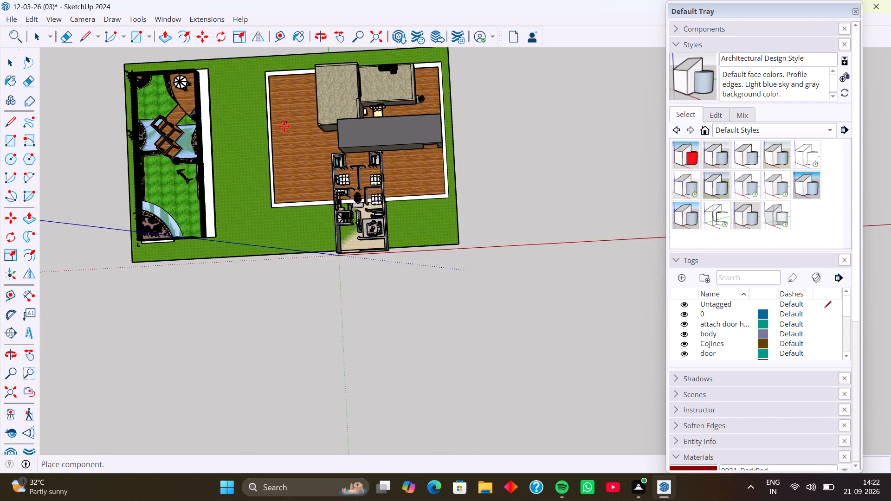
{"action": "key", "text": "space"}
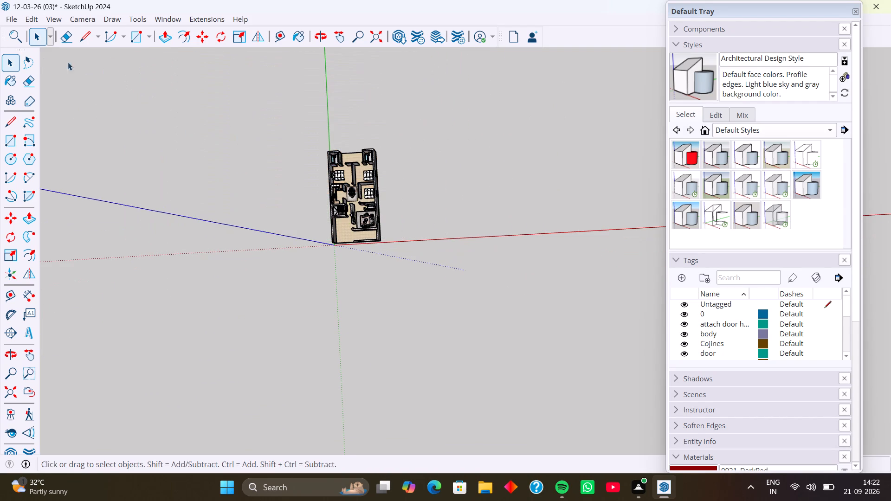
Reopen 3D Warehouse and browse the "garden" results for a smaller model that fits the house.
{"action": "left_click", "coordinate": [174, 19]}
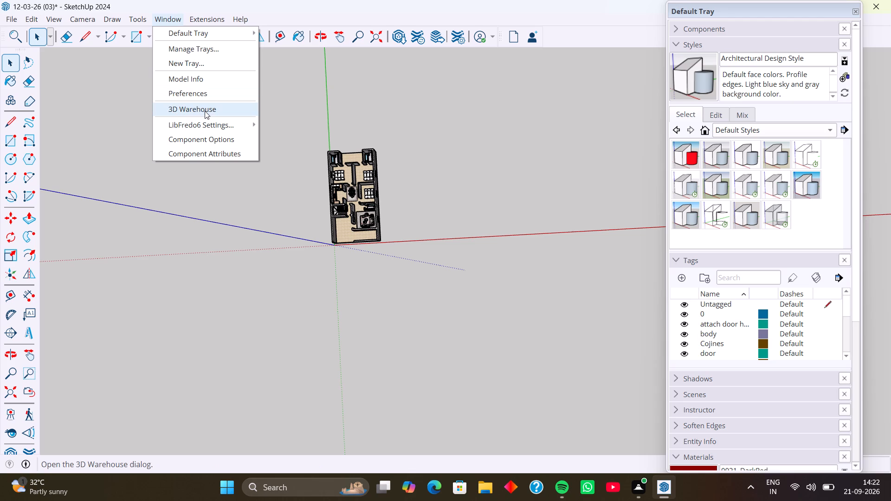
{"action": "left_click", "coordinate": [205, 112]}
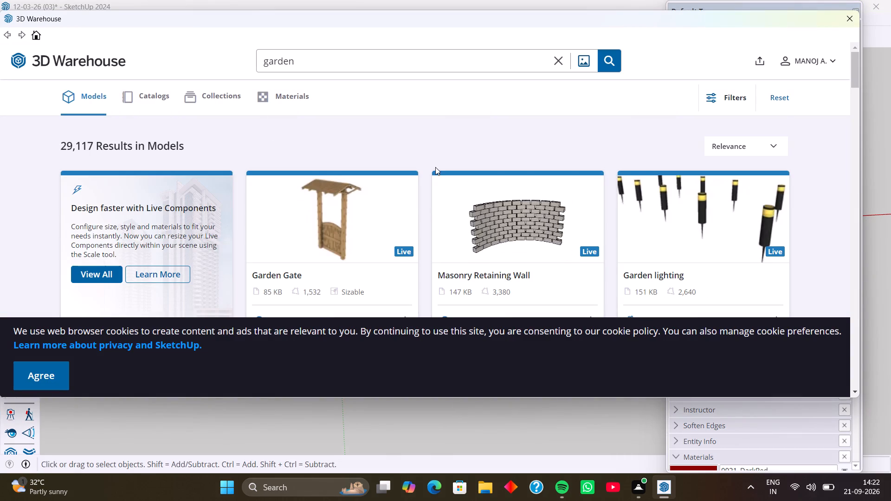
{"action": "scroll", "coordinate": [391, 226], "scroll_direction": "down", "scroll_amount": 4}
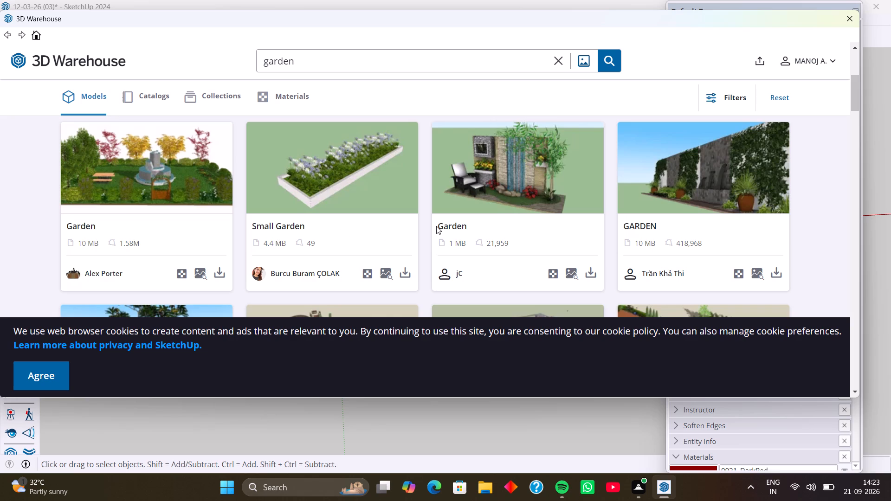
{"action": "scroll", "coordinate": [436, 226], "scroll_direction": "down", "scroll_amount": 5}
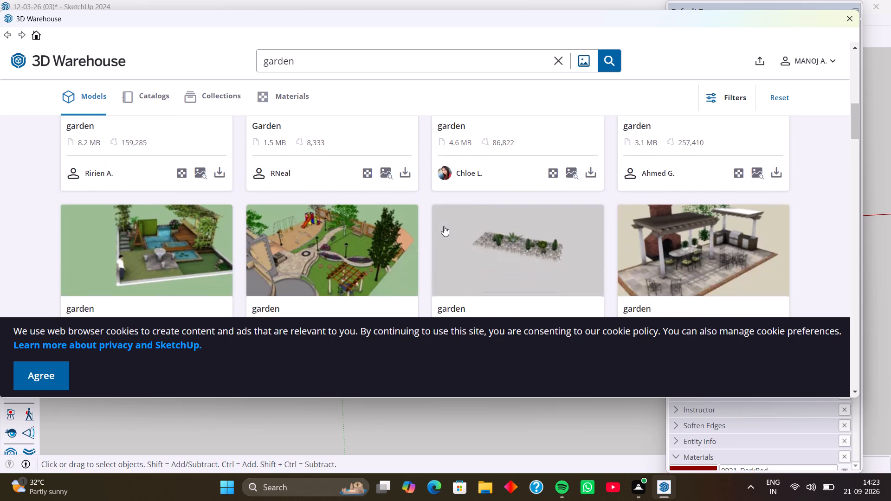
{"action": "scroll", "coordinate": [444, 226], "scroll_direction": "down", "scroll_amount": 4}
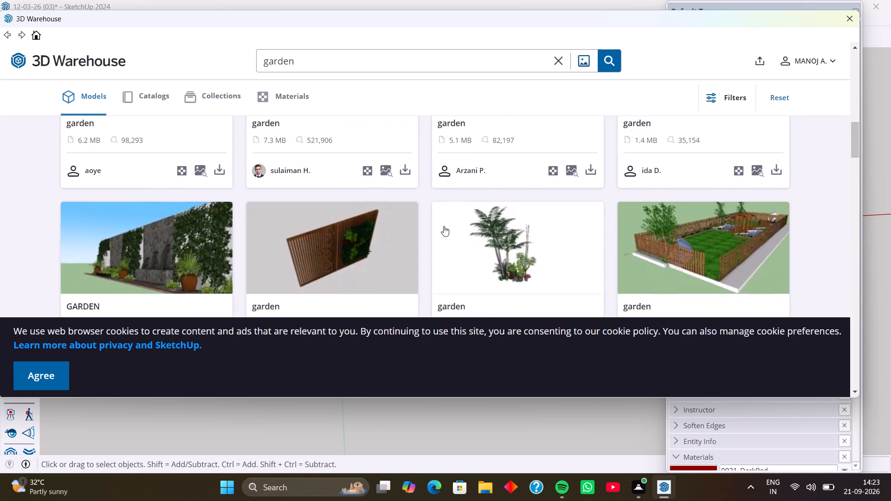
{"action": "scroll", "coordinate": [444, 226], "scroll_direction": "down", "scroll_amount": 3}
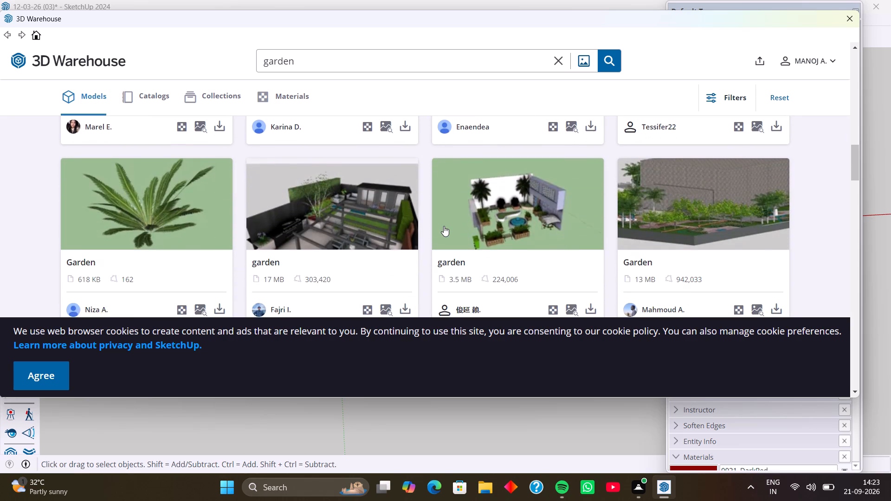
{"action": "scroll", "coordinate": [444, 226], "scroll_direction": "down", "scroll_amount": 4}
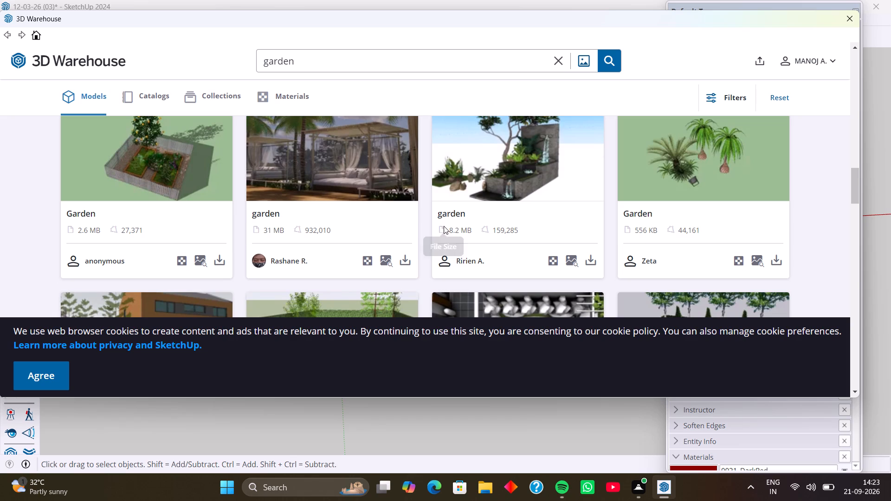
{"action": "scroll", "coordinate": [252, 214], "scroll_direction": "down", "scroll_amount": 3}
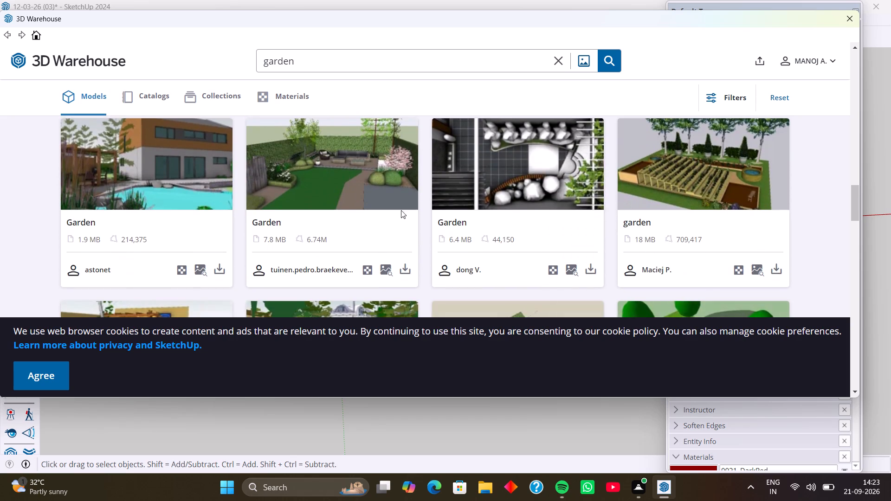
{"action": "scroll", "coordinate": [406, 209], "scroll_direction": "down", "scroll_amount": 2}
{"action": "scroll", "coordinate": [406, 209], "scroll_direction": "up", "scroll_amount": 6}
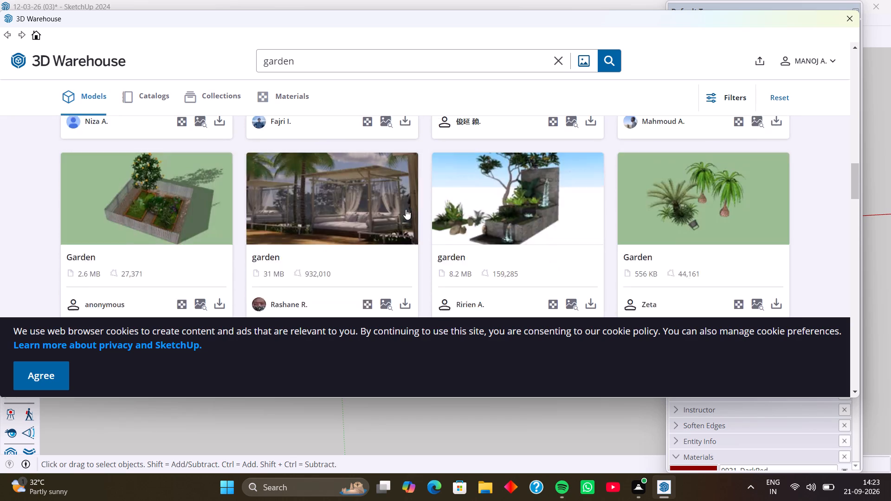
{"action": "scroll", "coordinate": [406, 209], "scroll_direction": "up", "scroll_amount": 18}
{"action": "scroll", "coordinate": [406, 209], "scroll_direction": "down", "scroll_amount": 3}
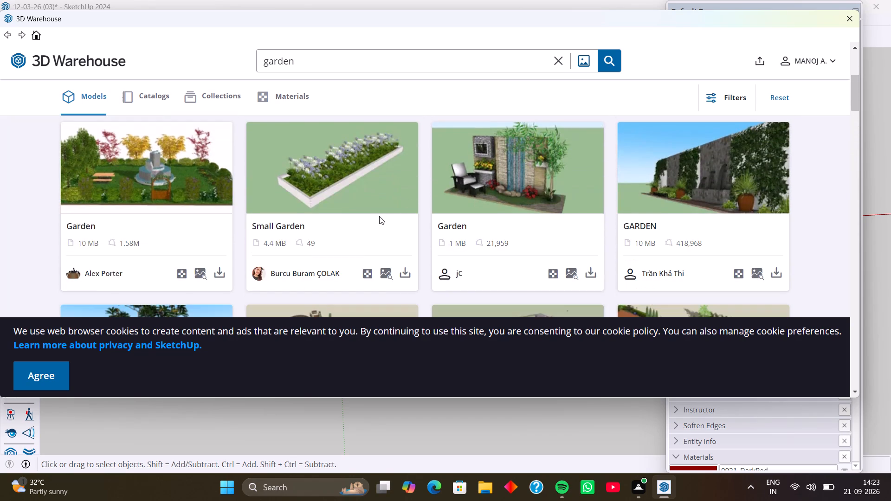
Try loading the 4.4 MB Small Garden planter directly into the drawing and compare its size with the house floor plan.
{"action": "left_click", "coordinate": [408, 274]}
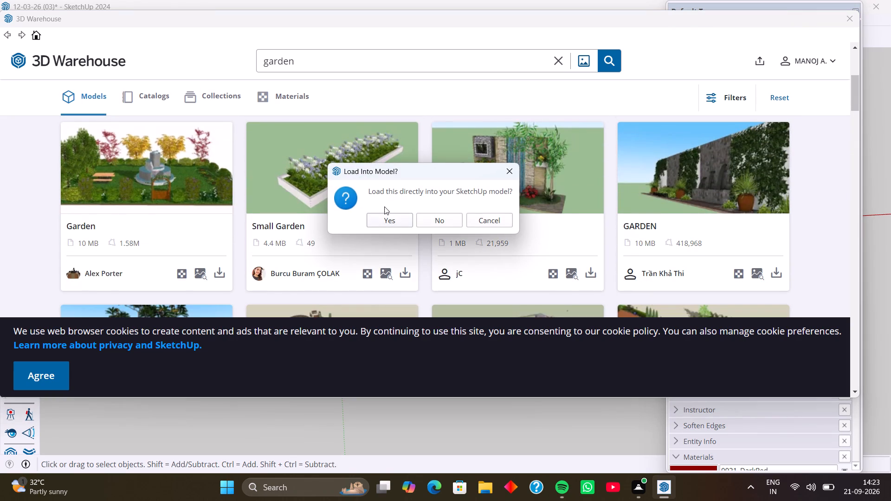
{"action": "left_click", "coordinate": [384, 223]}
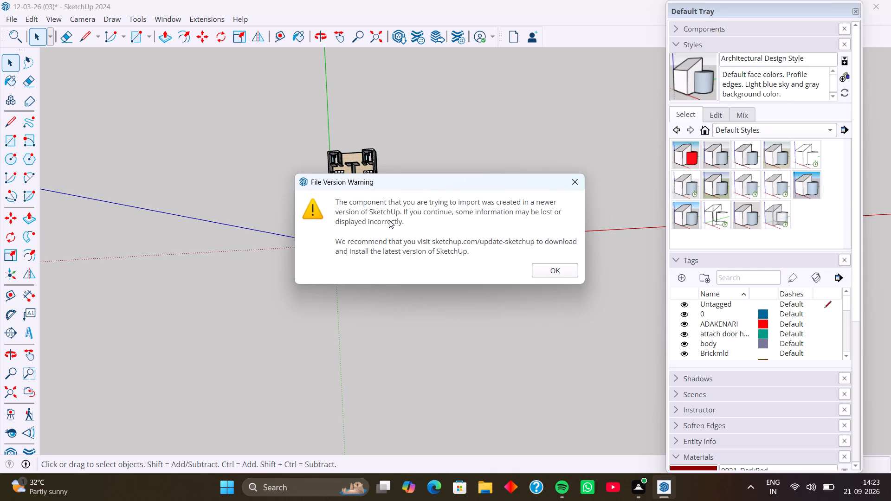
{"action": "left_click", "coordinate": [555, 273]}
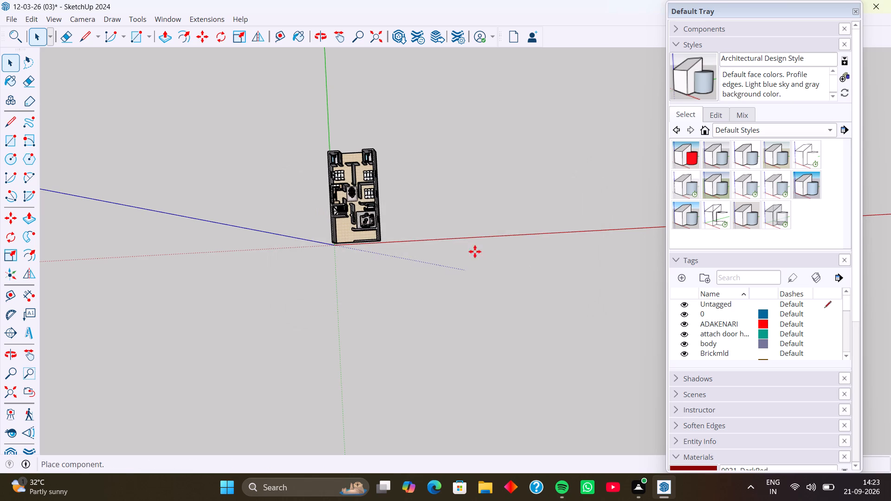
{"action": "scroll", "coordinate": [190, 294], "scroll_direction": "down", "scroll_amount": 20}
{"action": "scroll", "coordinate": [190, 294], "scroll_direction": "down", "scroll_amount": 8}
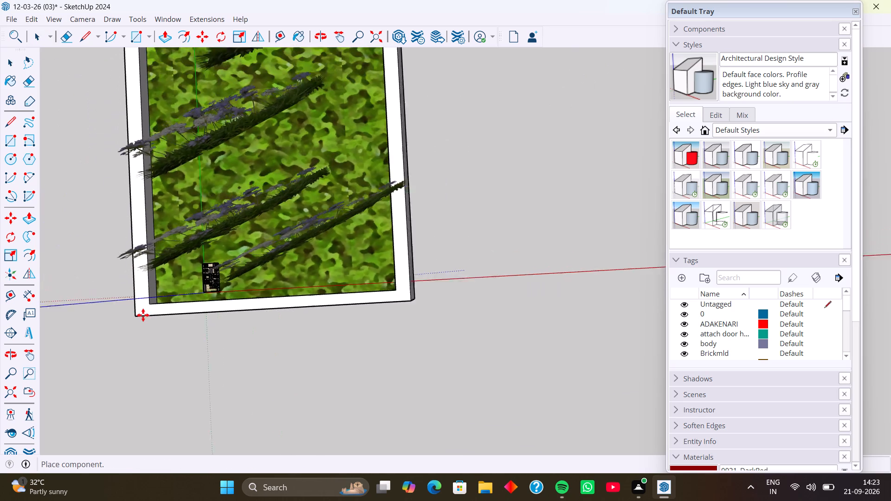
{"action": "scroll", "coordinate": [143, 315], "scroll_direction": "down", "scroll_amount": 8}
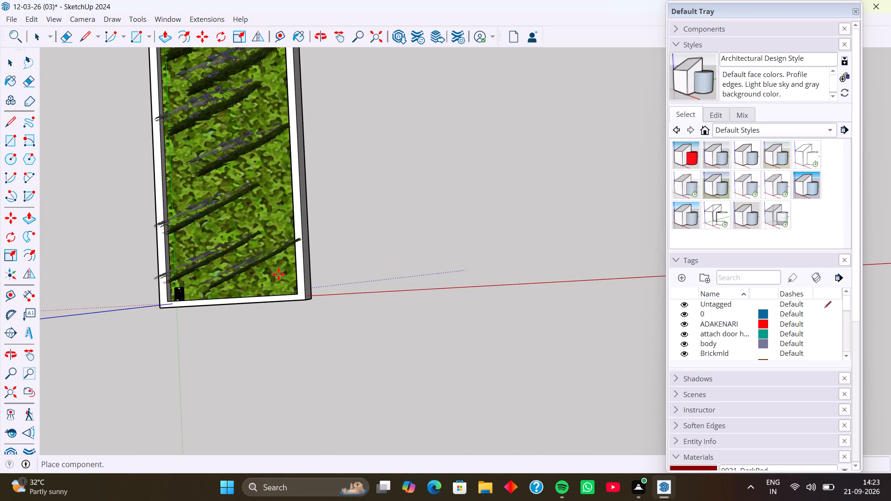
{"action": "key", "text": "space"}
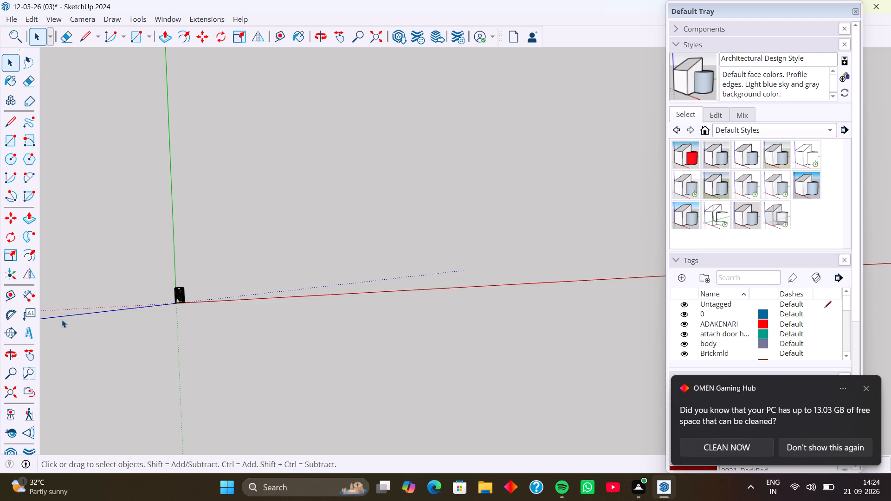
Examine the furnished house floor plan from several angles and distances.
{"action": "scroll", "coordinate": [176, 308], "scroll_direction": "up", "scroll_amount": 4}
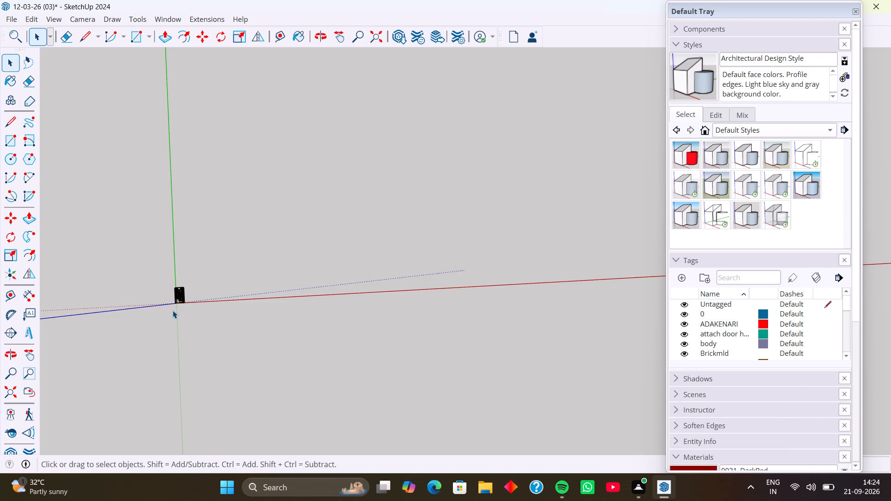
{"action": "scroll", "coordinate": [173, 310], "scroll_direction": "up", "scroll_amount": 20}
{"action": "scroll", "coordinate": [173, 310], "scroll_direction": "up", "scroll_amount": 15}
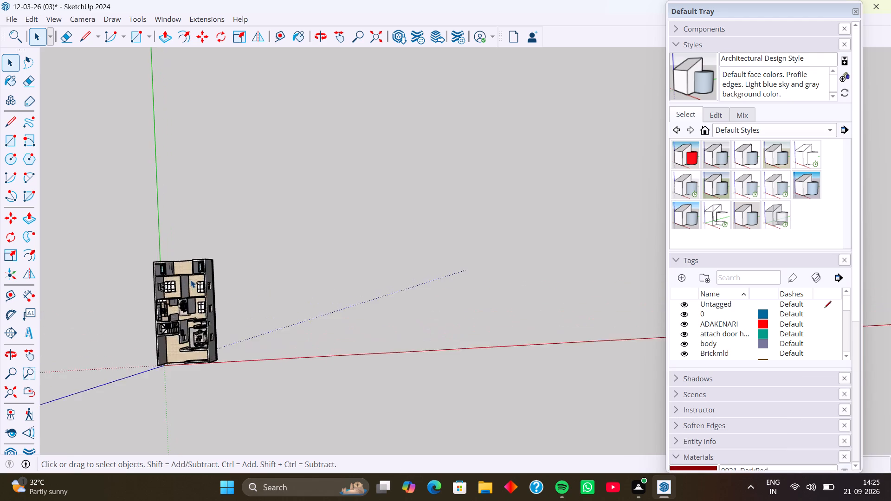
{"action": "scroll", "coordinate": [191, 280], "scroll_direction": "up", "scroll_amount": 4}
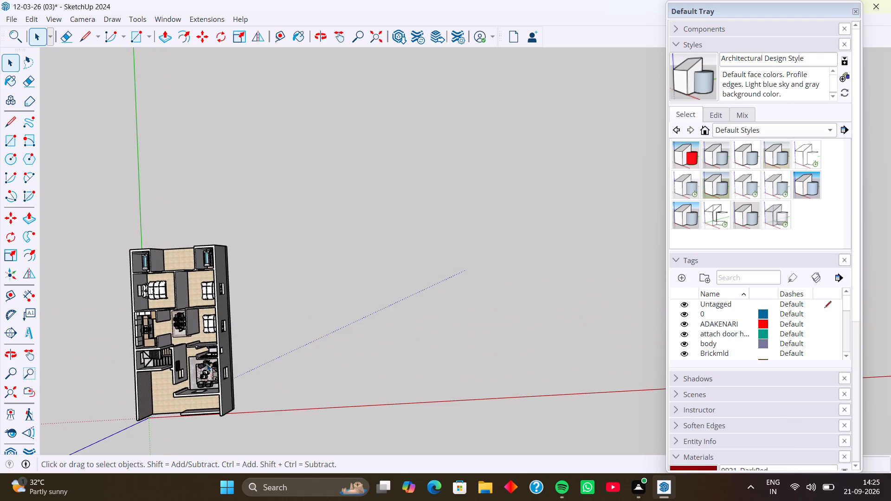
{"action": "scroll", "coordinate": [204, 367], "scroll_direction": "down", "scroll_amount": 3}
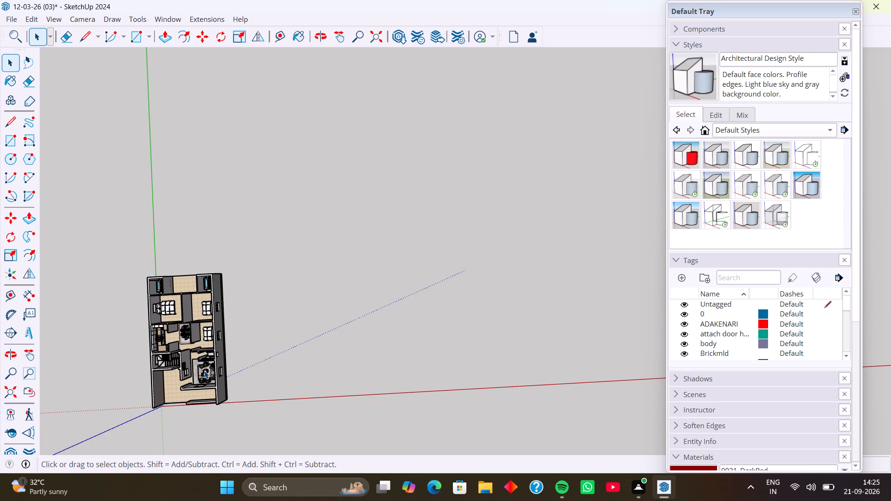
{"action": "middle_click_drag", "start_coordinate": [198, 397], "coordinate": [355, 292], "text": "shift"}
{"action": "scroll", "coordinate": [334, 262], "scroll_direction": "up", "scroll_amount": 8}
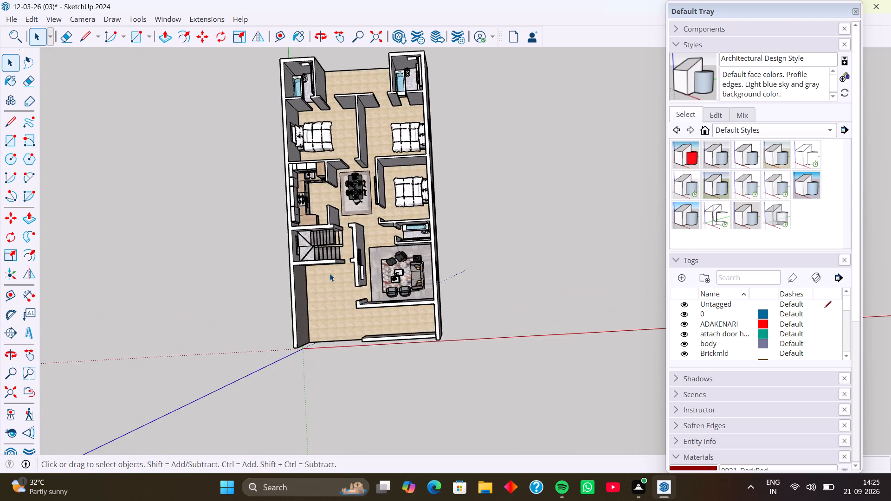
{"action": "middle_click_drag", "start_coordinate": [329, 275], "coordinate": [333, 211]}
{"action": "scroll", "coordinate": [333, 208], "scroll_direction": "down", "scroll_amount": 3}
{"action": "middle_click_drag", "start_coordinate": [333, 211], "coordinate": [315, 295]}
{"action": "scroll", "coordinate": [315, 301], "scroll_direction": "up", "scroll_amount": 4}
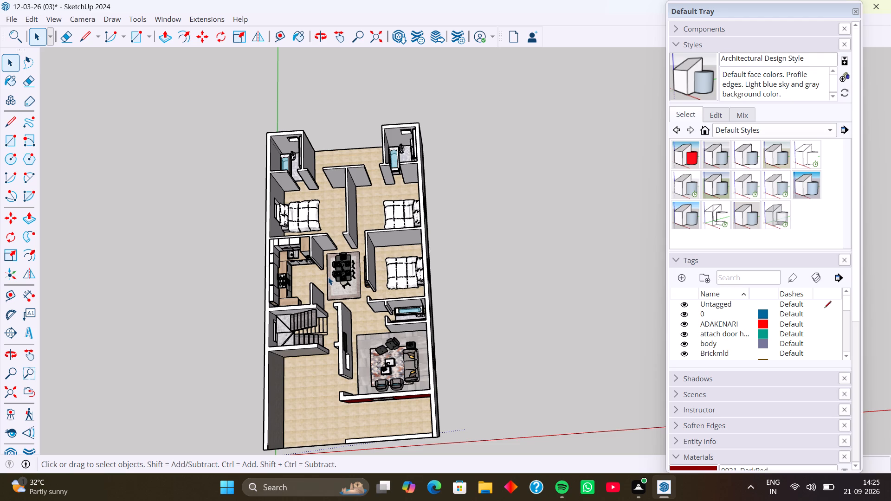
{"action": "scroll", "coordinate": [328, 277], "scroll_direction": "down", "scroll_amount": 3}
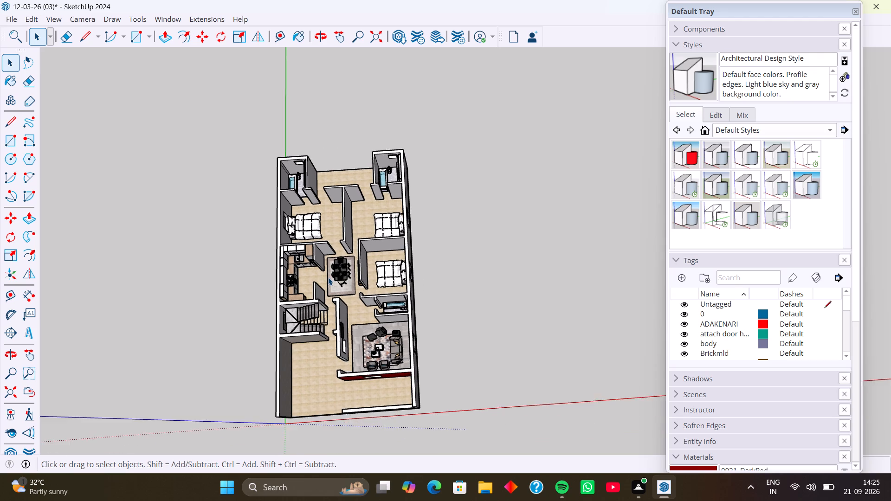
{"action": "scroll", "coordinate": [328, 277], "scroll_direction": "down", "scroll_amount": 2}
Draw a large rectangle on the empty ground beside the house and raise it with Push/Pull into a low box.
{"action": "middle_click_drag", "start_coordinate": [342, 293], "coordinate": [225, 283], "text": "shift"}
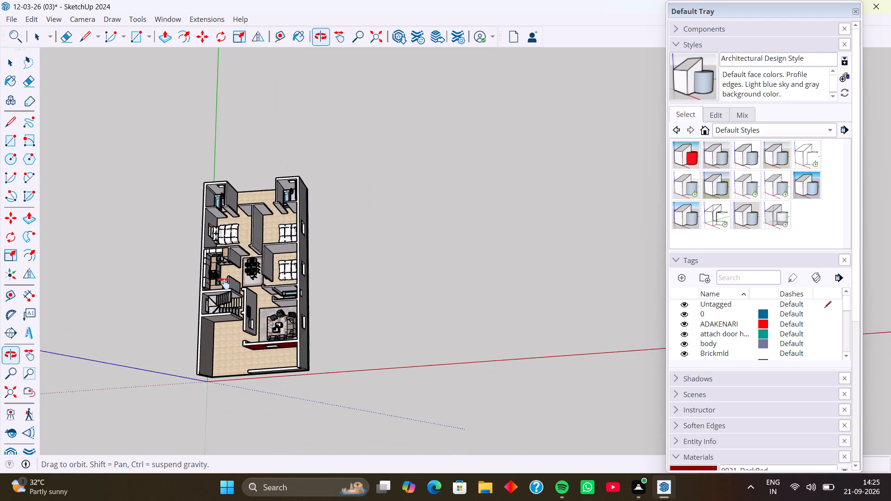
{"action": "middle_click_drag", "start_coordinate": [225, 283], "coordinate": [153, 272], "text": "shift"}
{"action": "middle_click_drag", "start_coordinate": [173, 286], "coordinate": [163, 257]}
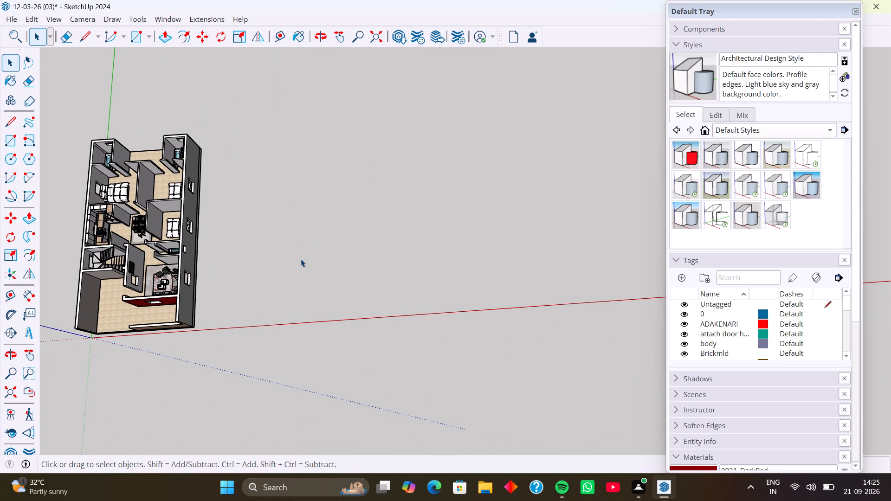
{"action": "key", "text": "r"}
{"action": "left_click", "coordinate": [296, 160]}
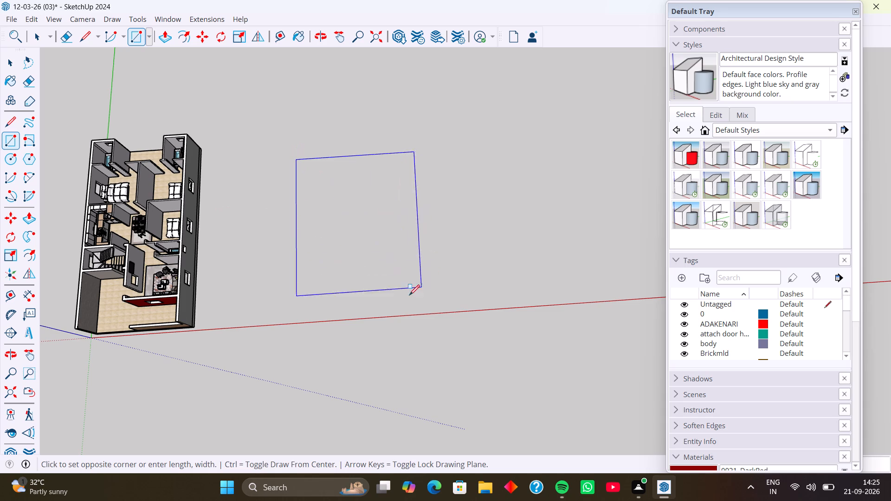
{"action": "left_click", "coordinate": [465, 343]}
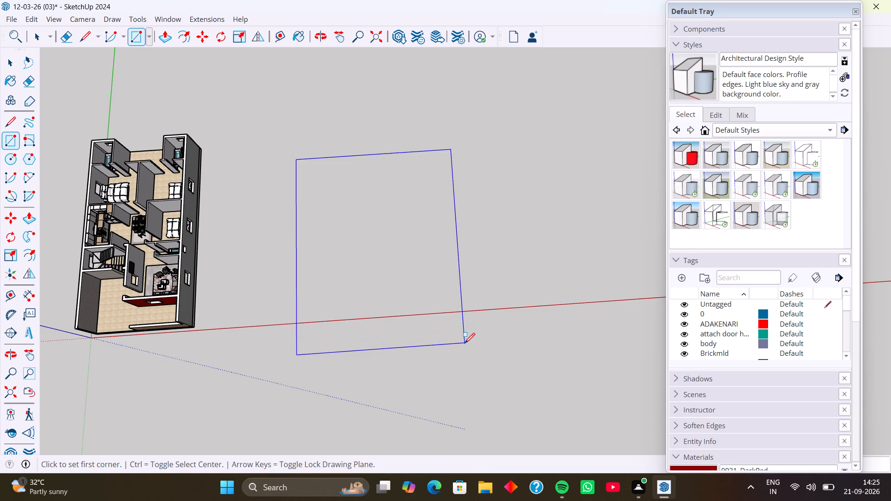
{"action": "key", "text": "p"}
{"action": "left_click", "coordinate": [381, 294]}
{"action": "left_click", "coordinate": [379, 283]}
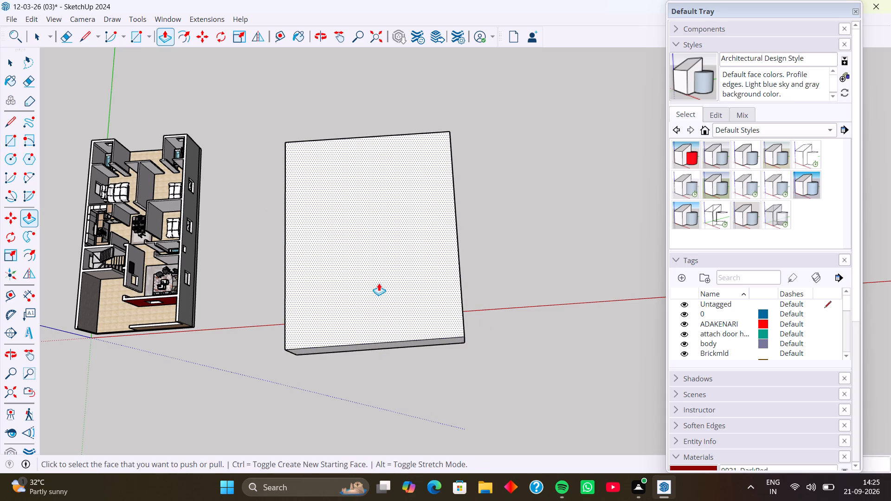
Select all connected faces and edges of the new box and make them a group.
{"action": "middle_click_drag", "start_coordinate": [385, 302], "coordinate": [373, 186]}
{"action": "middle_click_drag", "start_coordinate": [348, 238], "coordinate": [337, 173]}
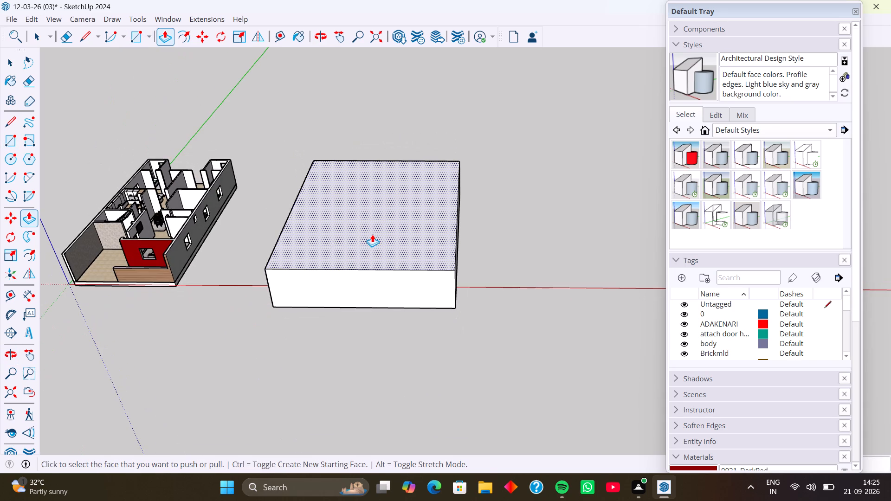
{"action": "middle_click_drag", "start_coordinate": [374, 233], "coordinate": [375, 238]}
{"action": "scroll", "coordinate": [375, 238], "scroll_direction": "up", "scroll_amount": 1}
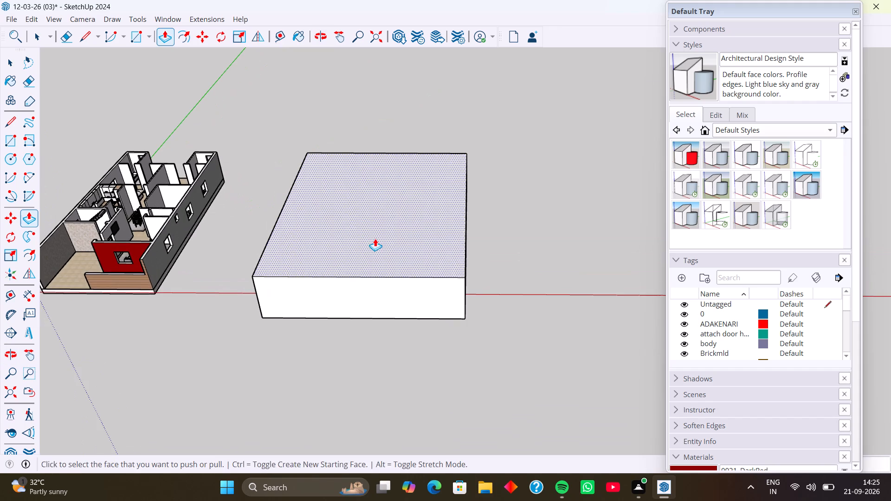
{"action": "key", "text": "space"}
{"action": "triple_click", "coordinate": [375, 238]}
{"action": "triple_click", "coordinate": [375, 238]}
{"action": "left_click", "coordinate": [375, 238]}
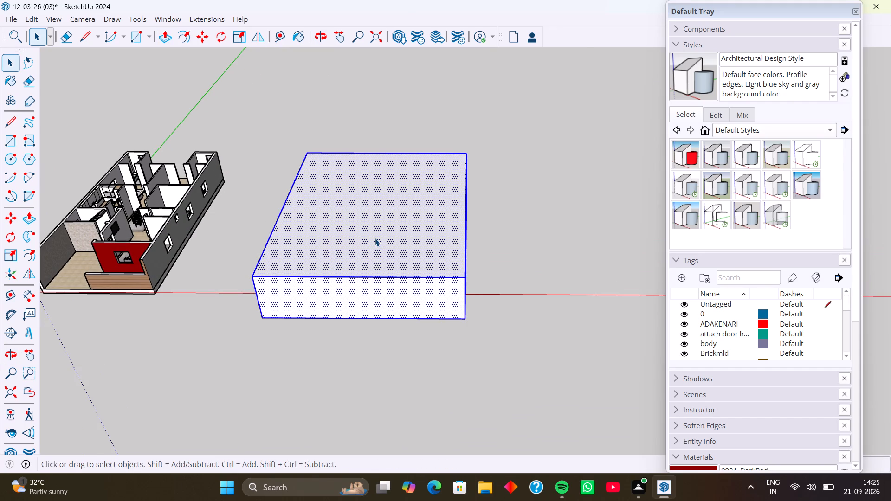
{"action": "right_click", "coordinate": [375, 238]}
{"action": "left_click", "coordinate": [429, 112]}
{"action": "middle_click_drag", "start_coordinate": [381, 229], "coordinate": [391, 256]}
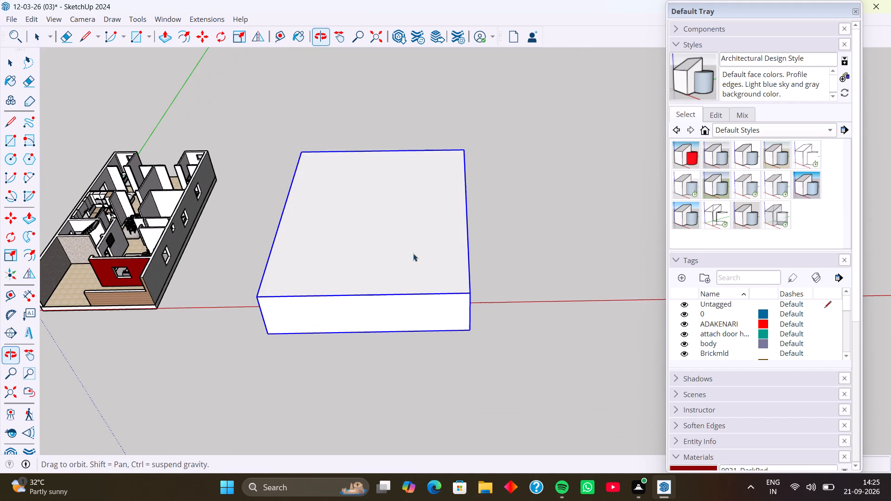
{"action": "left_click", "coordinate": [485, 237]}
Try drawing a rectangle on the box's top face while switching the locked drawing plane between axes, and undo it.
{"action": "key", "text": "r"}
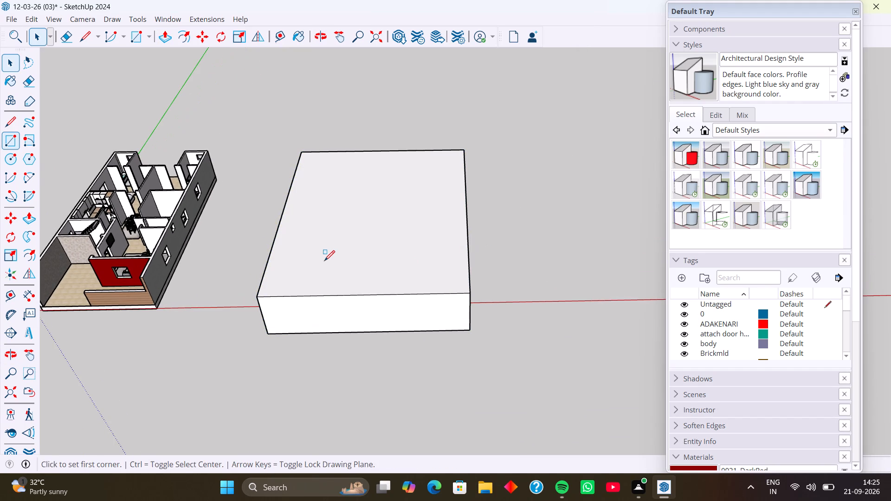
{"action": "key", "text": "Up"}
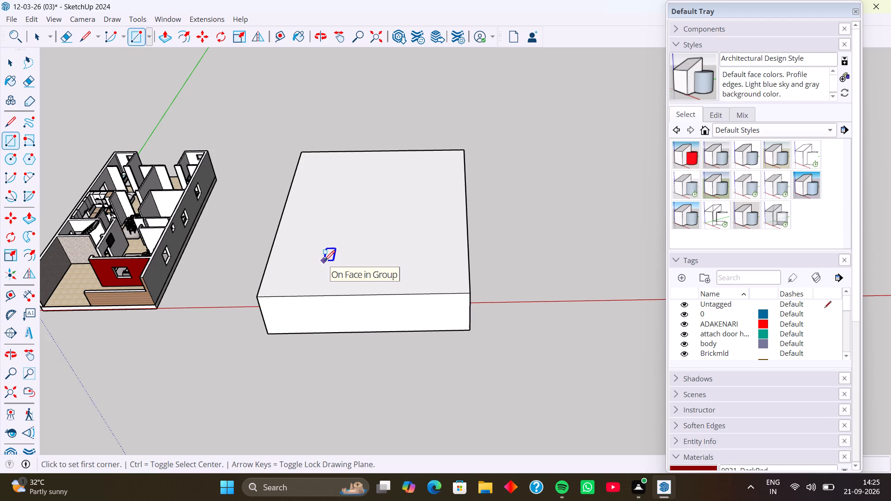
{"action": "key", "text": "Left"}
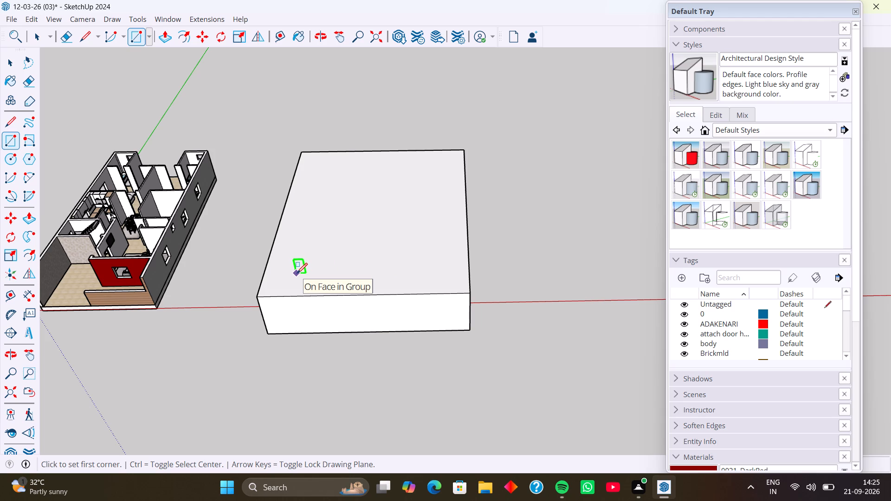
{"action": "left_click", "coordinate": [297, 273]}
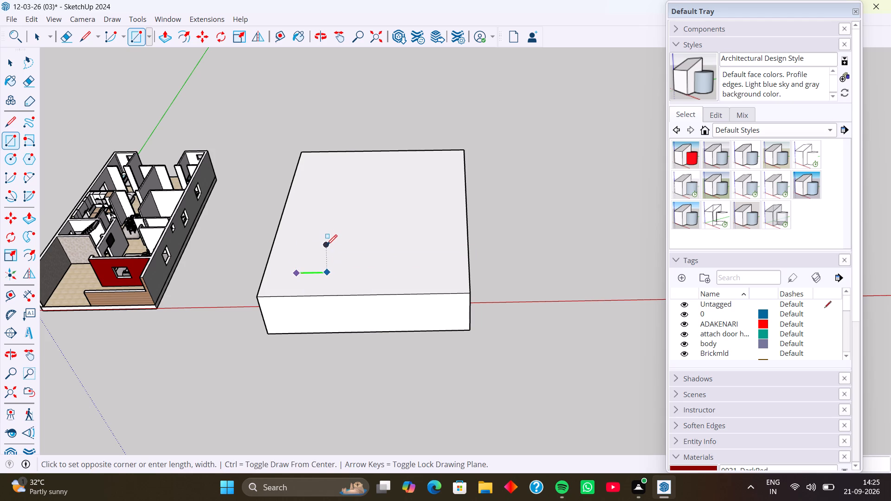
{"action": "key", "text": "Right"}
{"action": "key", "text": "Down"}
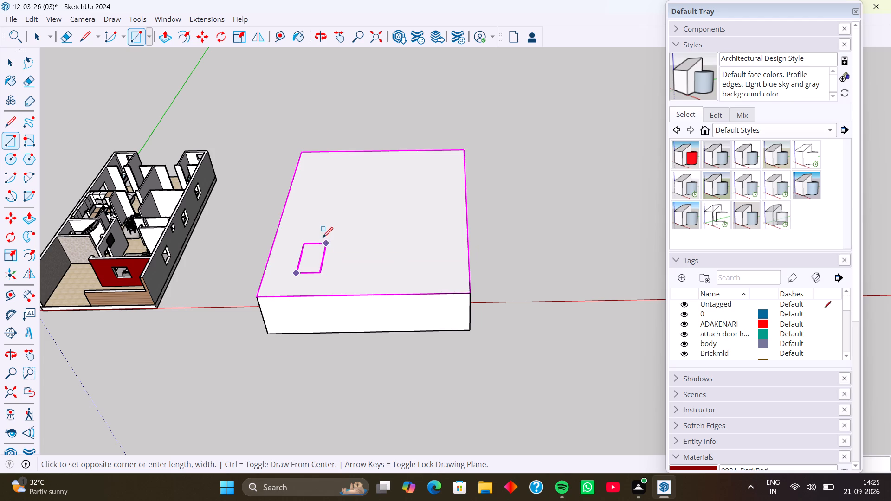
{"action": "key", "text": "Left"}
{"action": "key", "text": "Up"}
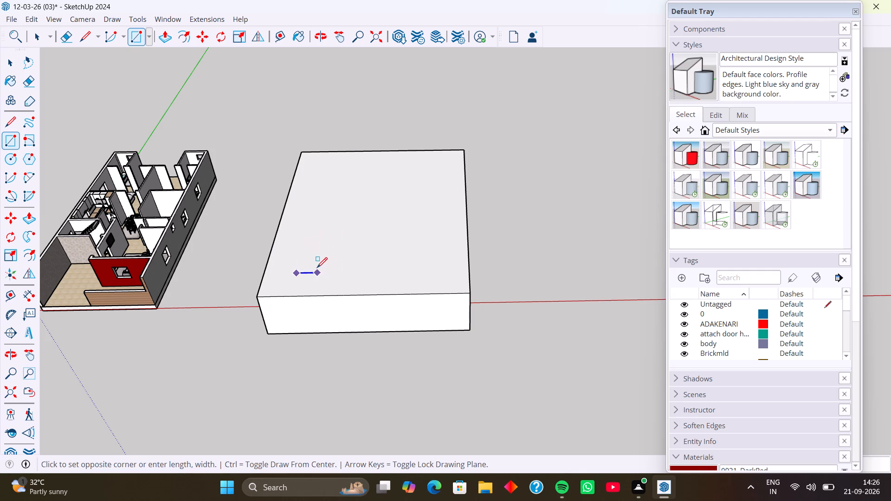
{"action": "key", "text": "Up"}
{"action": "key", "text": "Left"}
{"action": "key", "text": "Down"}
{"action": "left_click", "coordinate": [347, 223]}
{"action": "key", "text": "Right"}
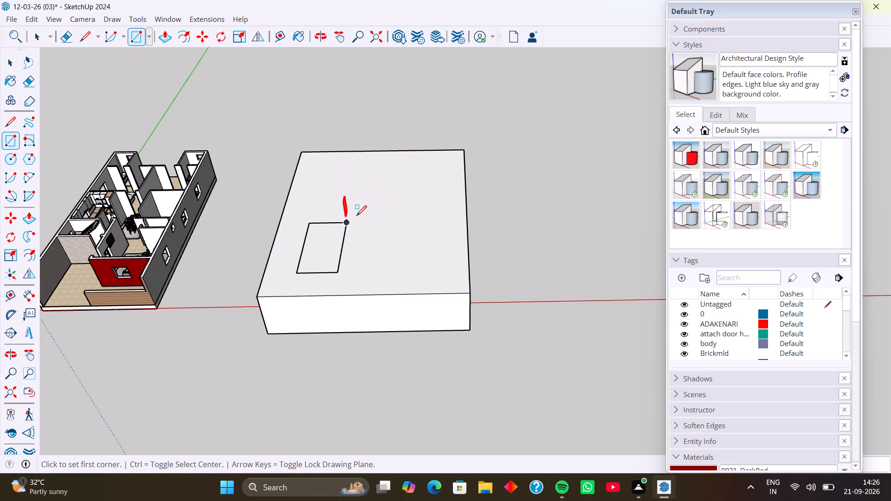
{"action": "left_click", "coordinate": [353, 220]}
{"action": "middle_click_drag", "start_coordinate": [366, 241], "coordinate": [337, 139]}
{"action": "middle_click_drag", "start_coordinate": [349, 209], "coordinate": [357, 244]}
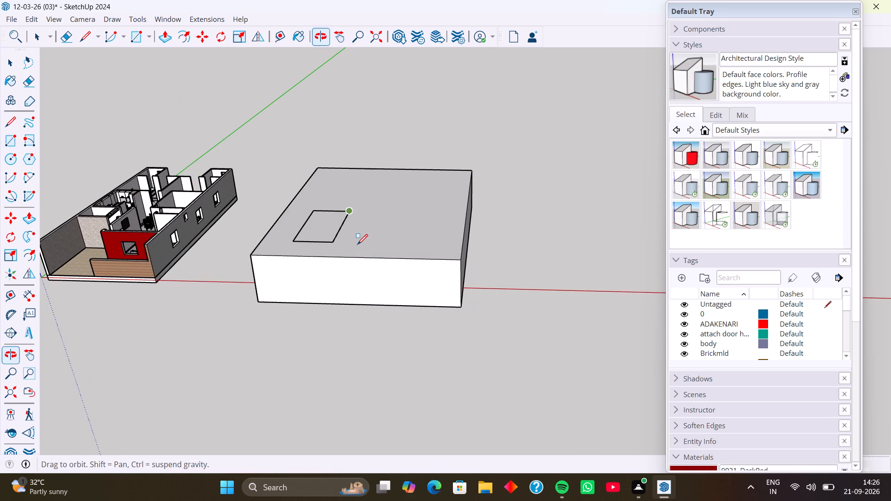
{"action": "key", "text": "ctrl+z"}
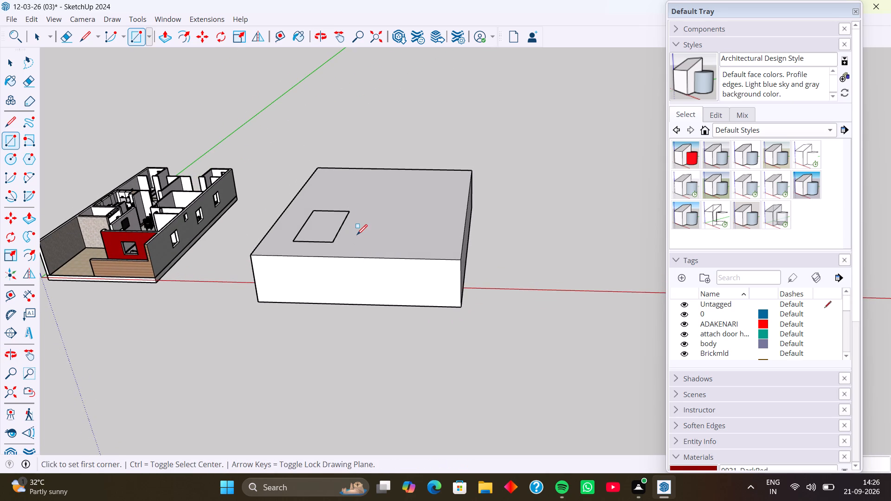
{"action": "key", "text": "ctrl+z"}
Draw a long, narrow rectangle on the box's top face near its front edge.
{"action": "left_click", "coordinate": [289, 235]}
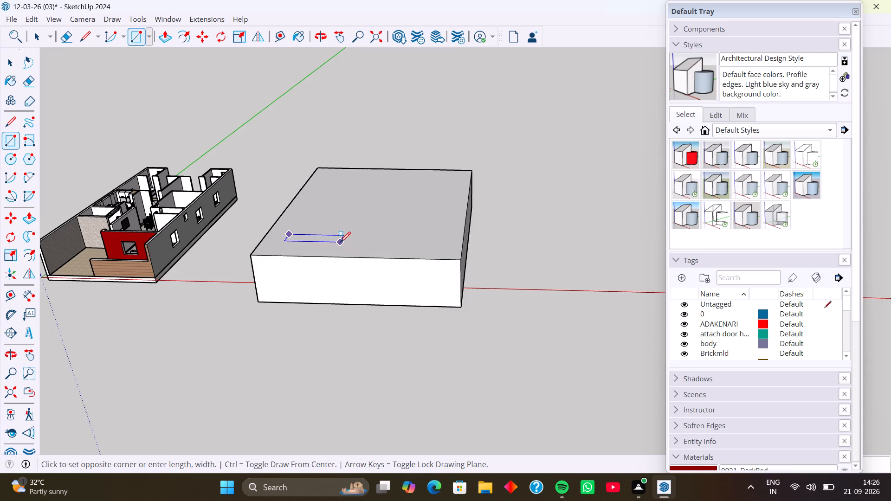
{"action": "scroll", "coordinate": [340, 242], "scroll_direction": "up", "scroll_amount": 12}
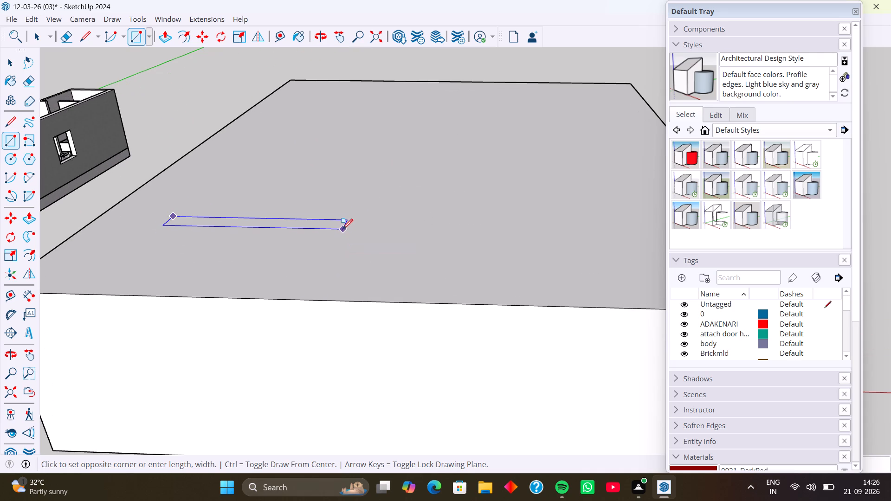
{"action": "left_click", "coordinate": [342, 229]}
{"action": "scroll", "coordinate": [342, 229], "scroll_direction": "up", "scroll_amount": 1}
{"action": "middle_click_drag", "start_coordinate": [342, 229], "coordinate": [360, 315]}
{"action": "scroll", "coordinate": [291, 245], "scroll_direction": "down", "scroll_amount": 11}
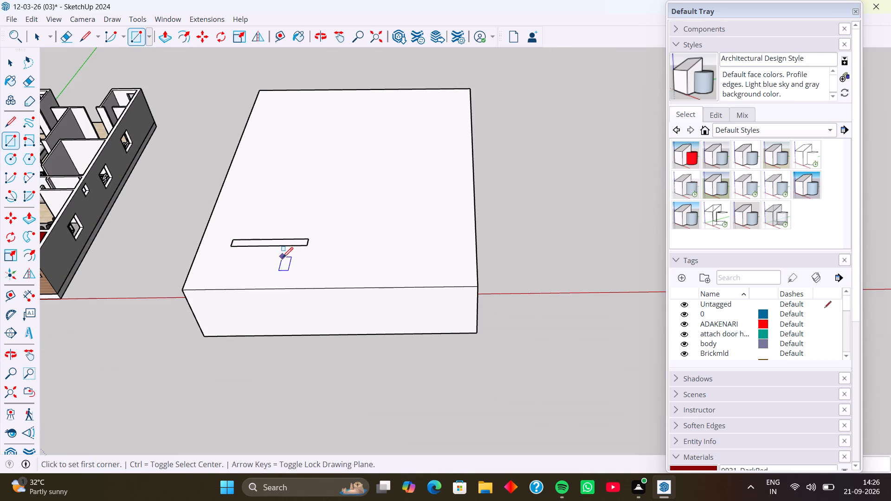
Raise the narrow rectangle on the box's top face with Push/Pull into a tall, thin upright panel.
{"action": "key", "text": "p"}
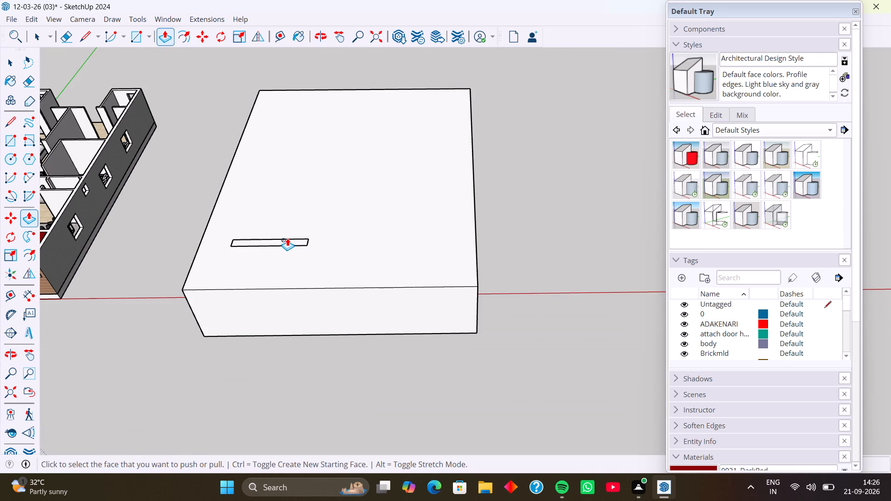
{"action": "left_click", "coordinate": [287, 238]}
{"action": "left_click", "coordinate": [289, 242]}
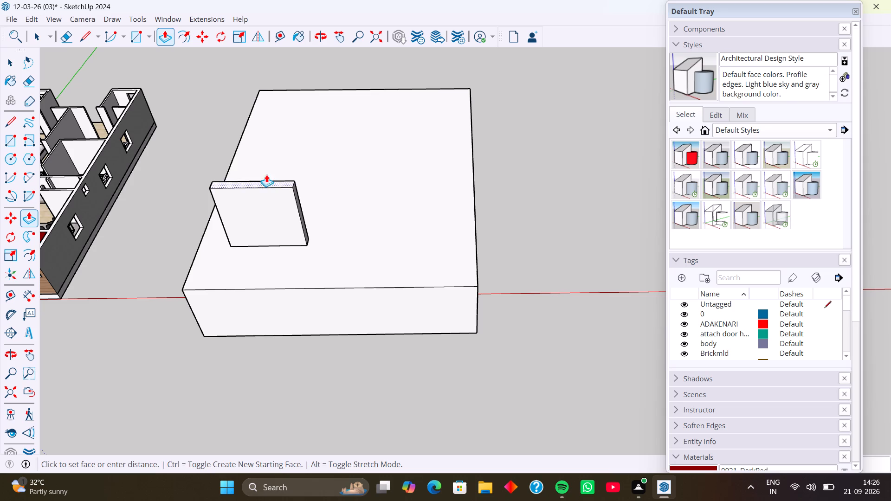
{"action": "left_click", "coordinate": [258, 152]}
Select all connected faces and edges of the upright panel and make them a group.
{"action": "middle_click_drag", "start_coordinate": [295, 176], "coordinate": [338, 117]}
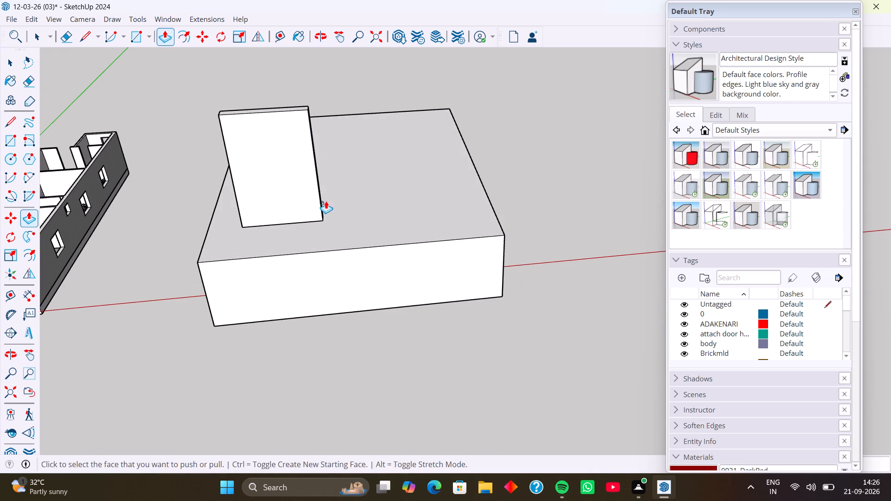
{"action": "key", "text": "space"}
{"action": "triple_click", "coordinate": [295, 198]}
{"action": "triple_click", "coordinate": [294, 198]}
{"action": "double_click", "coordinate": [294, 198]}
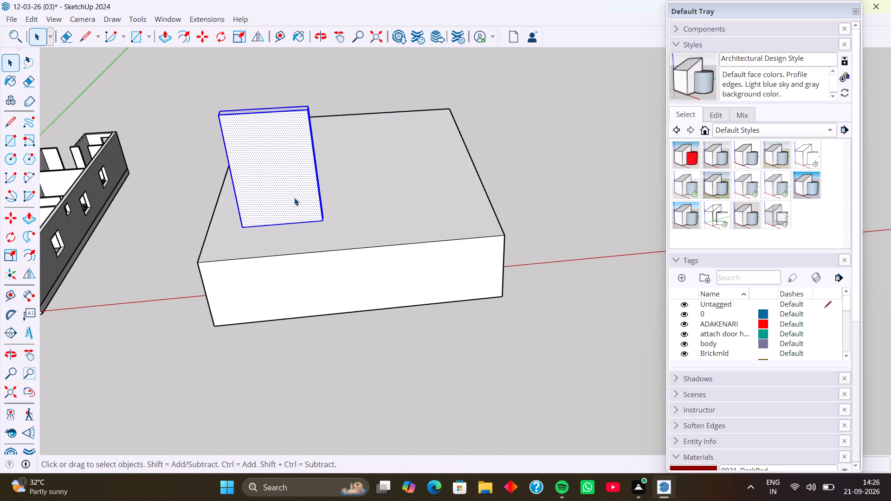
{"action": "right_click", "coordinate": [294, 198]}
{"action": "left_click", "coordinate": [345, 110]}
{"action": "scroll", "coordinate": [275, 168], "scroll_direction": "down", "scroll_amount": 4}
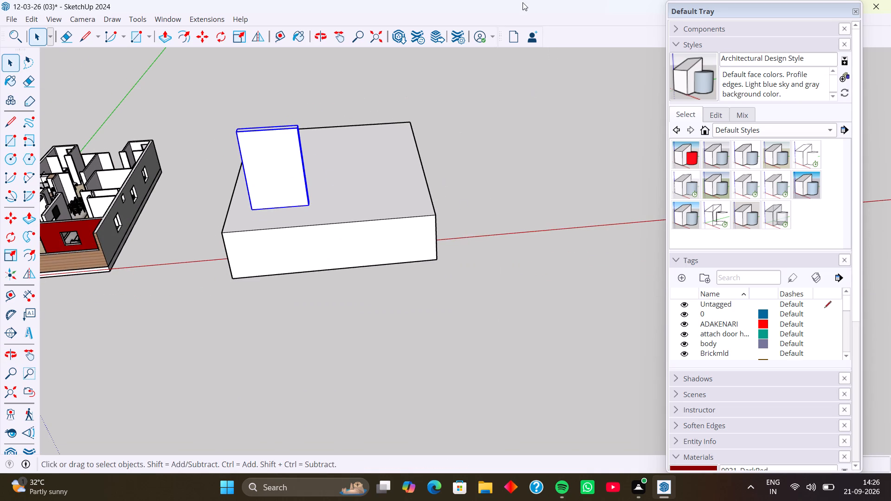
Display the V-Ray for SketchUp and V-Ray Utilities tool sets in the workspace.
{"action": "right_click", "coordinate": [440, 11]}
{"action": "left_click", "coordinate": [391, 7]}
{"action": "right_click", "coordinate": [267, 16]}
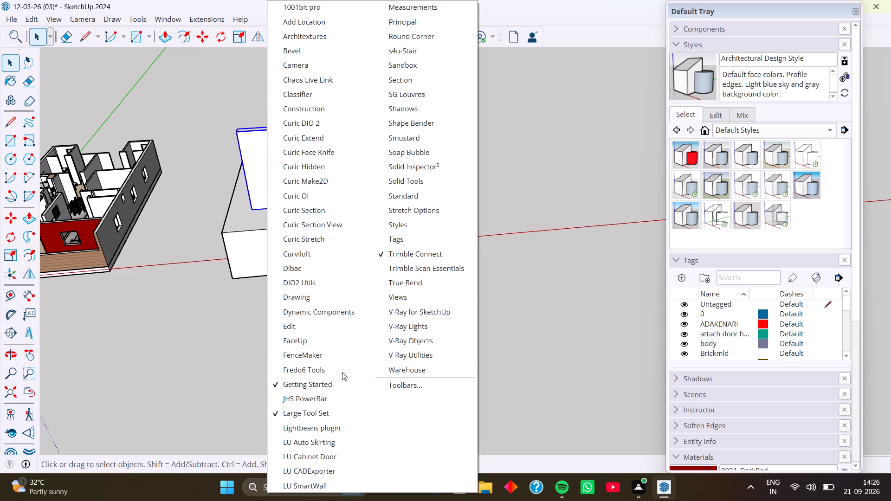
{"action": "left_click", "coordinate": [444, 316]}
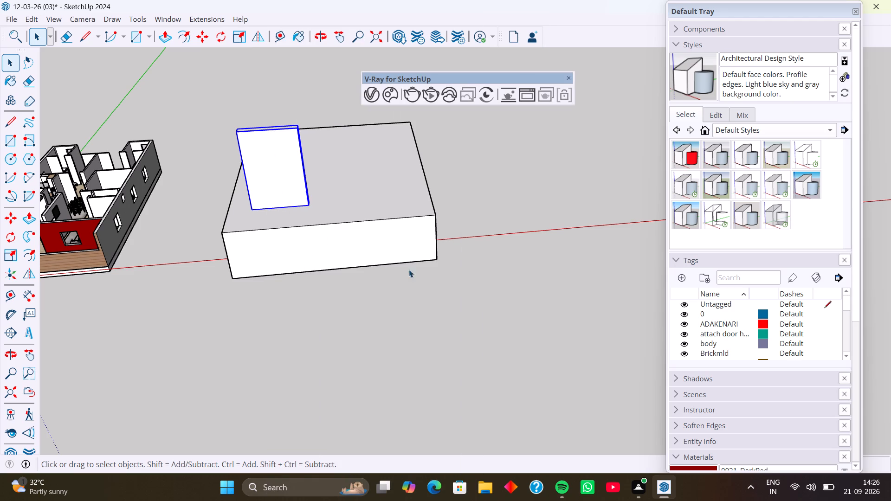
{"action": "right_click", "coordinate": [210, 7]}
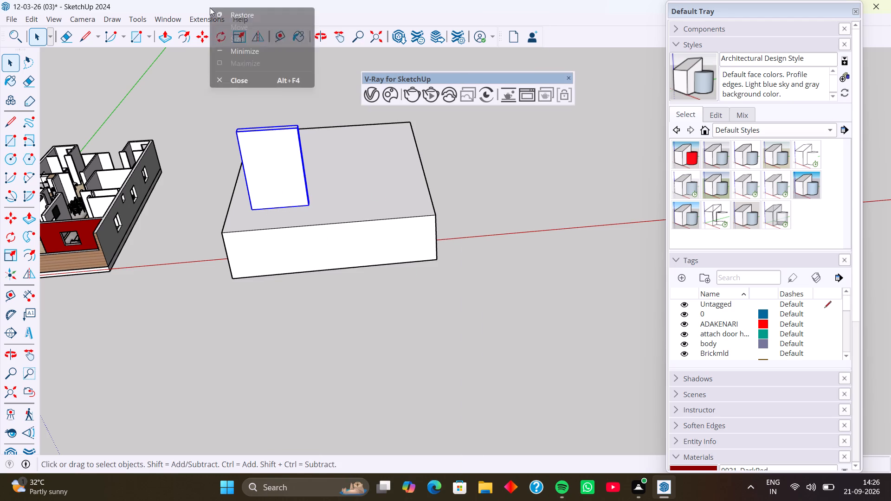
{"action": "left_click", "coordinate": [331, 17]}
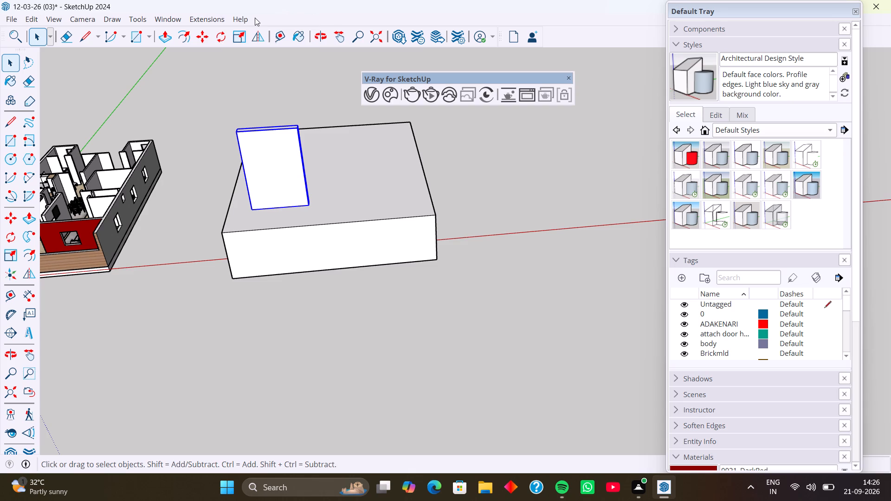
{"action": "right_click", "coordinate": [255, 18]}
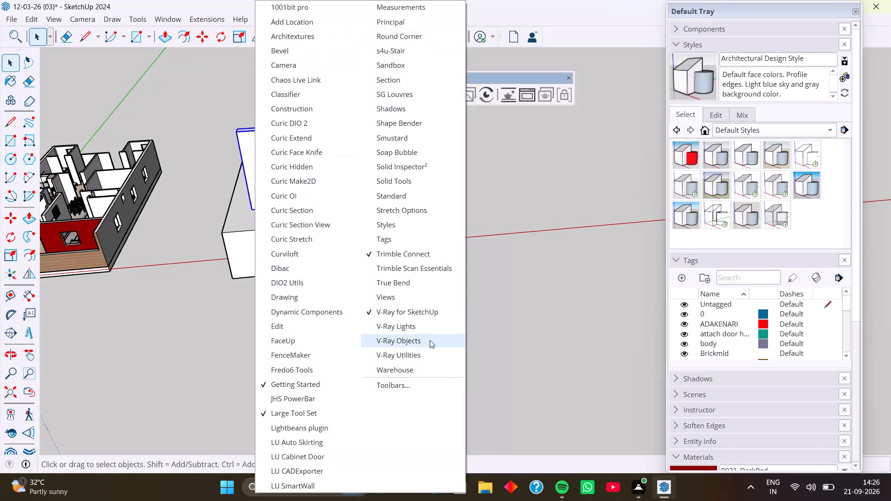
{"action": "left_click", "coordinate": [434, 360]}
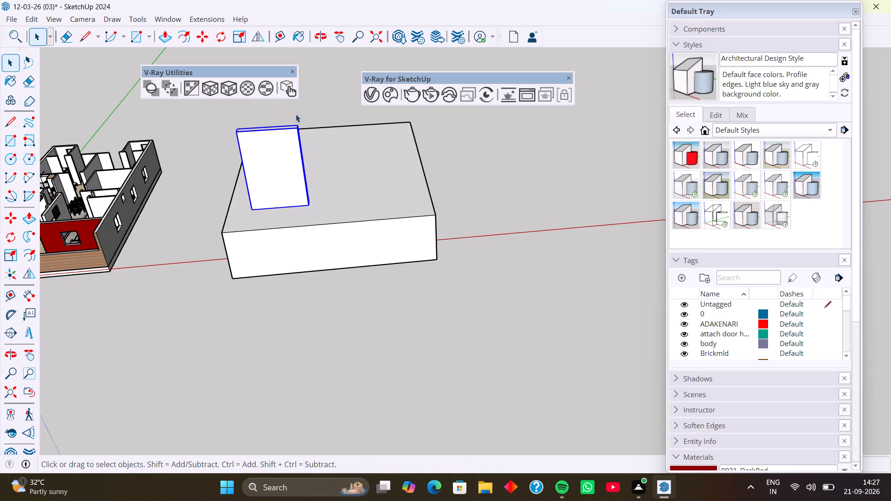
{"action": "middle_click_drag", "start_coordinate": [466, 137], "coordinate": [532, 96]}
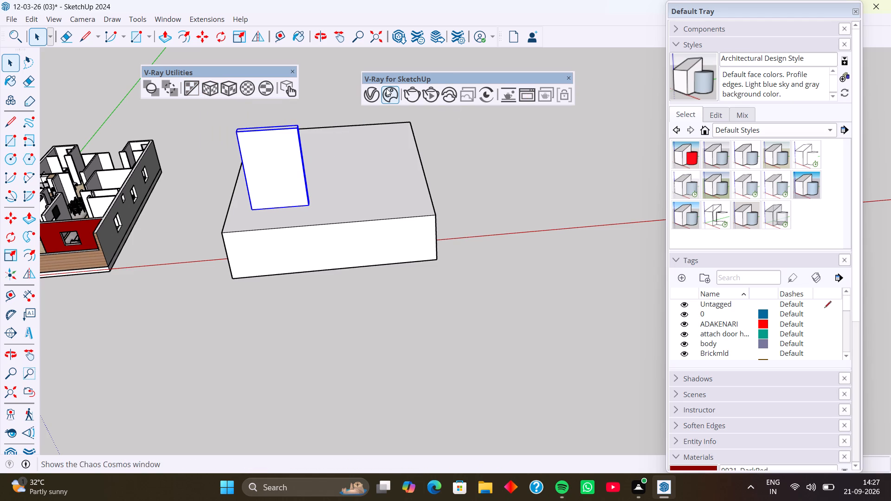
Open the V-Ray Asset Editor and look through the scene's materials, including Chrome_Polished, Stone_Granite_Midnite and Stone_Flagstone_Ashlar.
{"action": "left_click", "coordinate": [373, 98]}
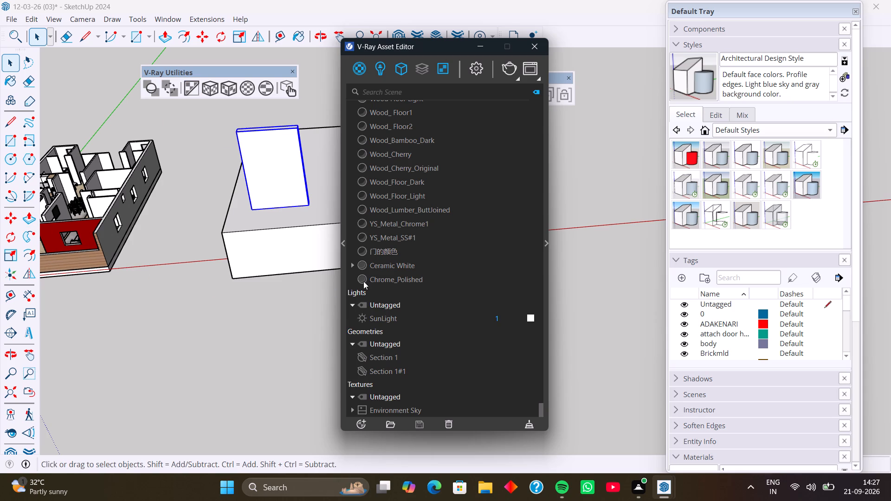
{"action": "left_click", "coordinate": [377, 278]}
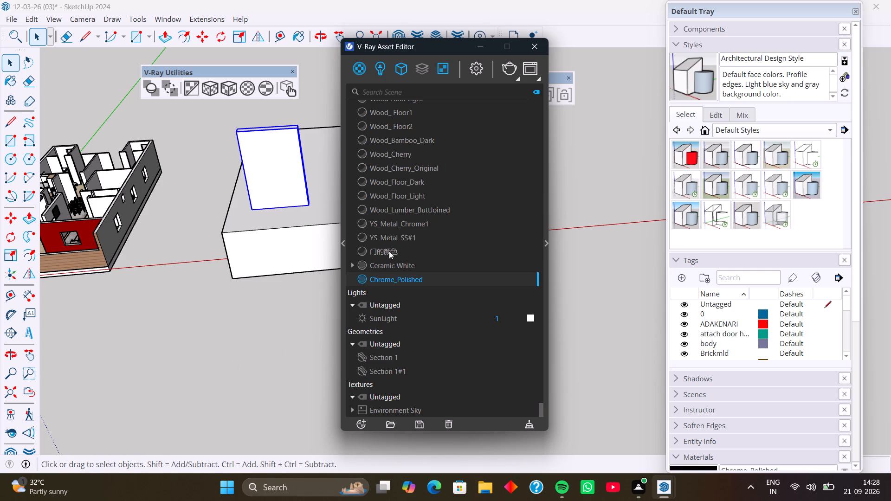
{"action": "scroll", "coordinate": [402, 259], "scroll_direction": "up", "scroll_amount": 6}
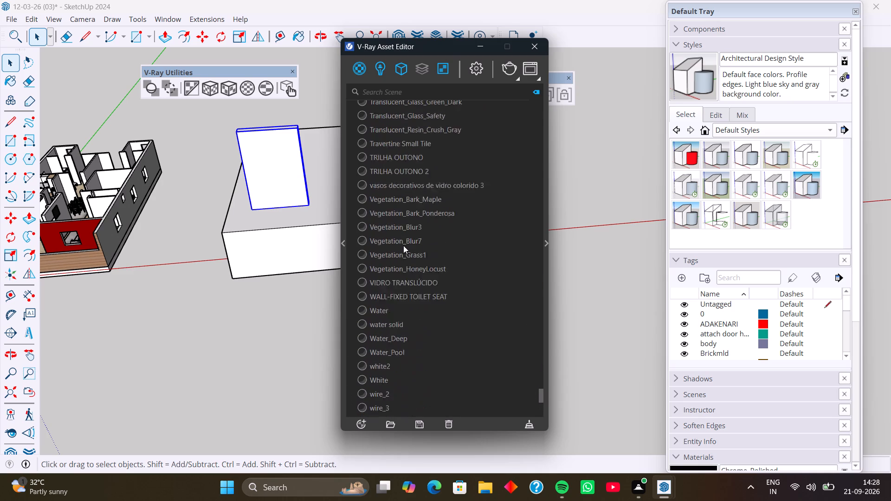
{"action": "scroll", "coordinate": [403, 244], "scroll_direction": "up", "scroll_amount": 14}
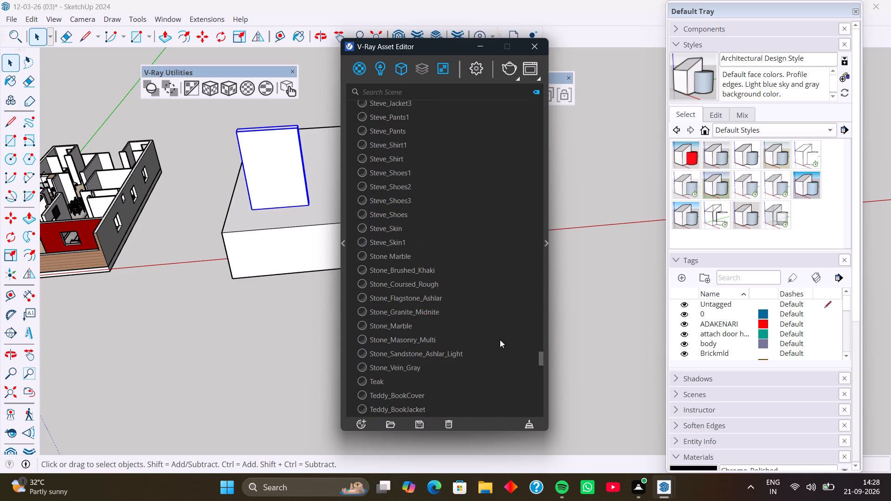
{"action": "triple_click", "coordinate": [471, 305], "text": "shift"}
{"action": "left_click", "coordinate": [471, 305], "text": "shift"}
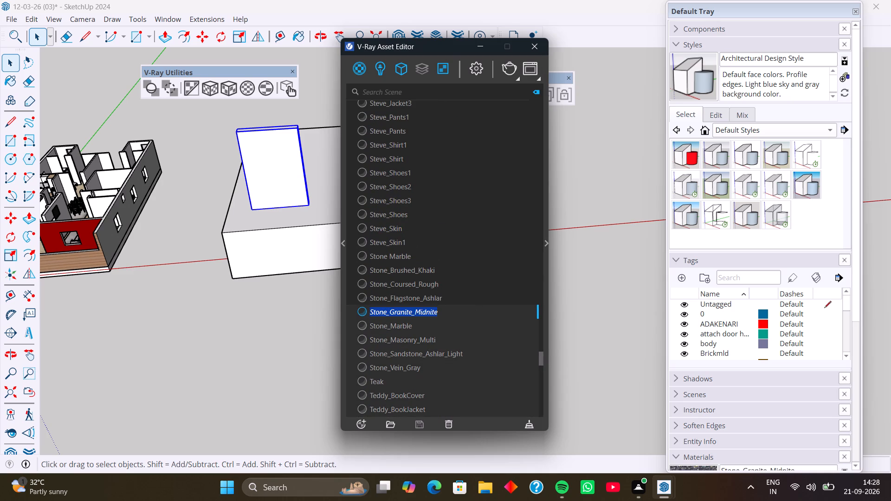
{"action": "triple_click", "coordinate": [468, 295], "text": "shift"}
{"action": "left_click", "coordinate": [468, 295], "text": "shift"}
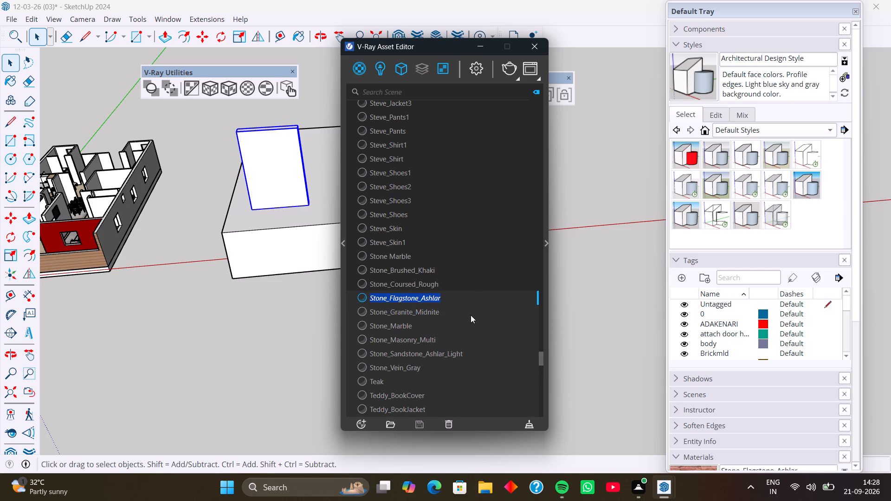
{"action": "triple_click", "coordinate": [469, 317], "text": "ctrl"}
{"action": "left_click", "coordinate": [469, 317], "text": "ctrl"}
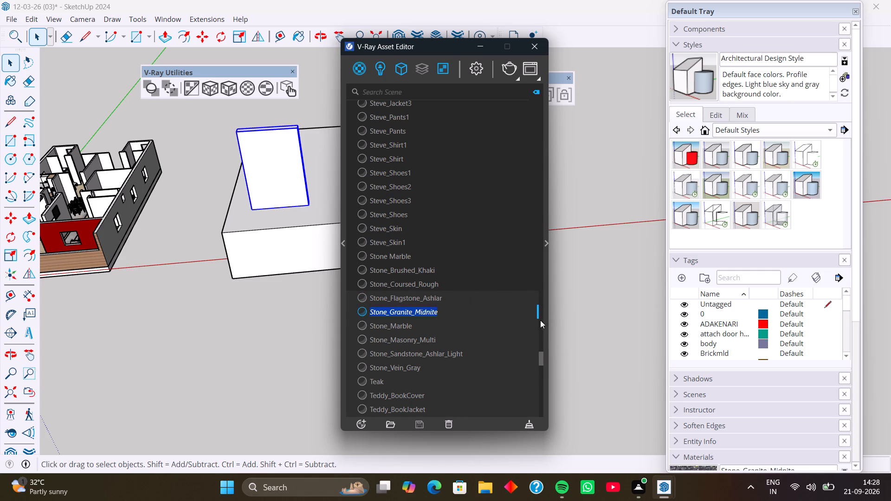
Examine the beginning of the V-Ray material list, including the materials 1, 0001_PaleVioletRed and 5R.
{"action": "left_click_drag", "start_coordinate": [542, 356], "coordinate": [542, 86]}
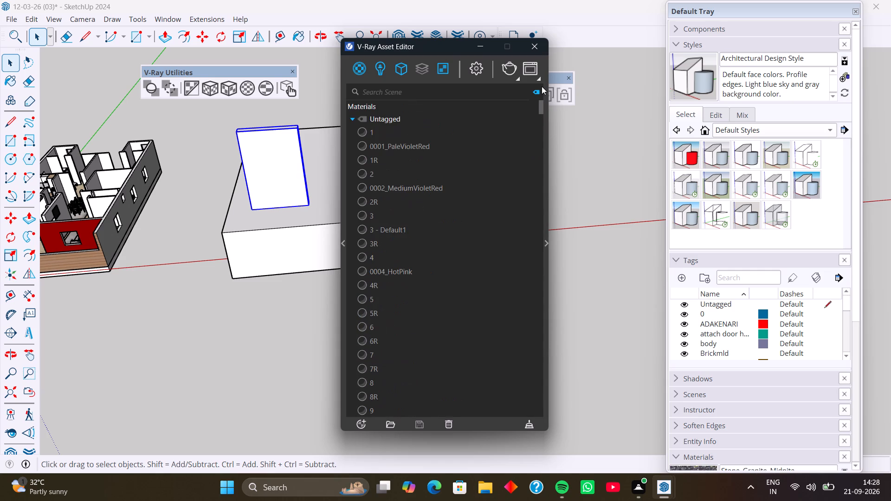
{"action": "left_click", "coordinate": [404, 135]}
{"action": "left_click", "coordinate": [404, 135], "text": "shift"}
{"action": "triple_click", "coordinate": [404, 135], "text": "shift"}
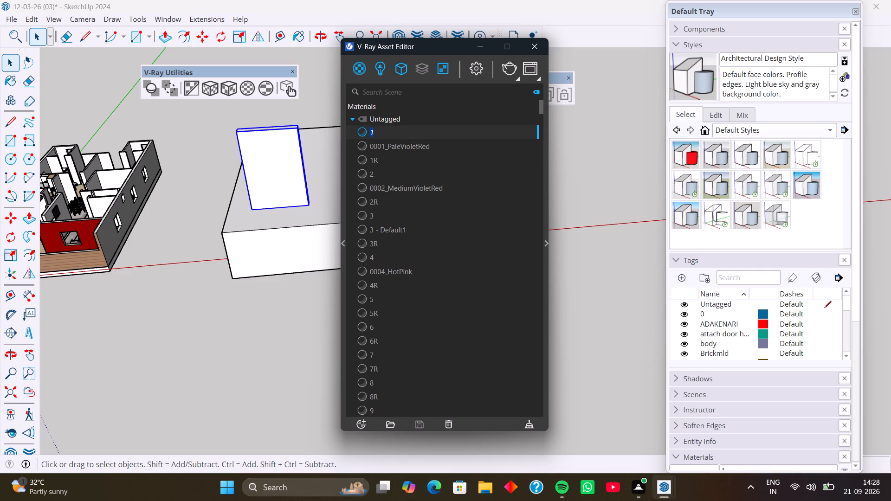
{"action": "left_click", "coordinate": [428, 150]}
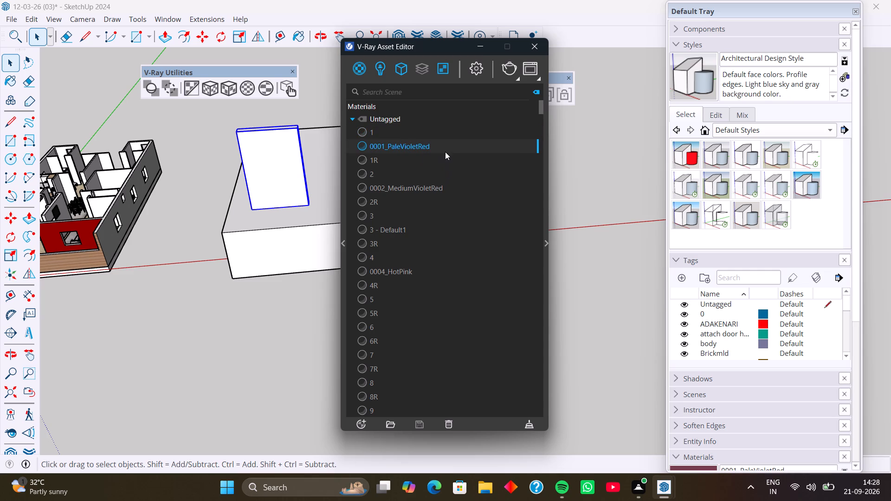
{"action": "left_click", "coordinate": [442, 135]}
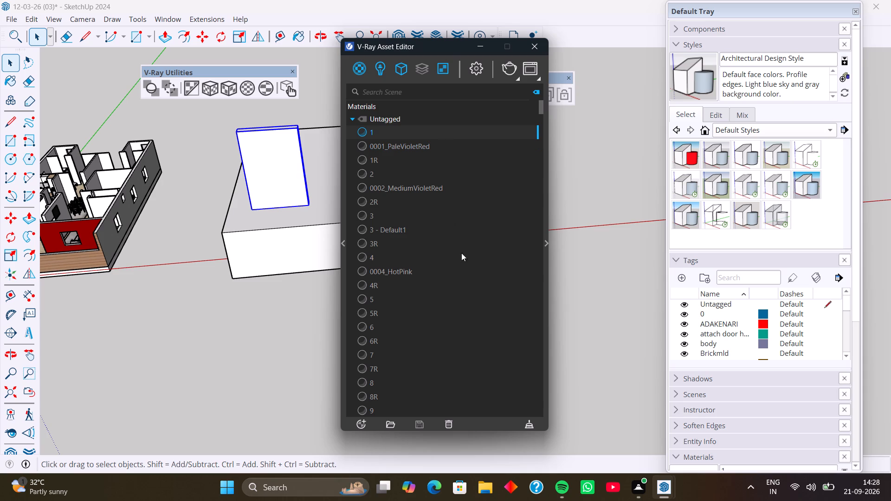
{"action": "left_click", "coordinate": [455, 307], "text": "shift"}
{"action": "scroll", "coordinate": [426, 240], "scroll_direction": "down", "scroll_amount": 2}
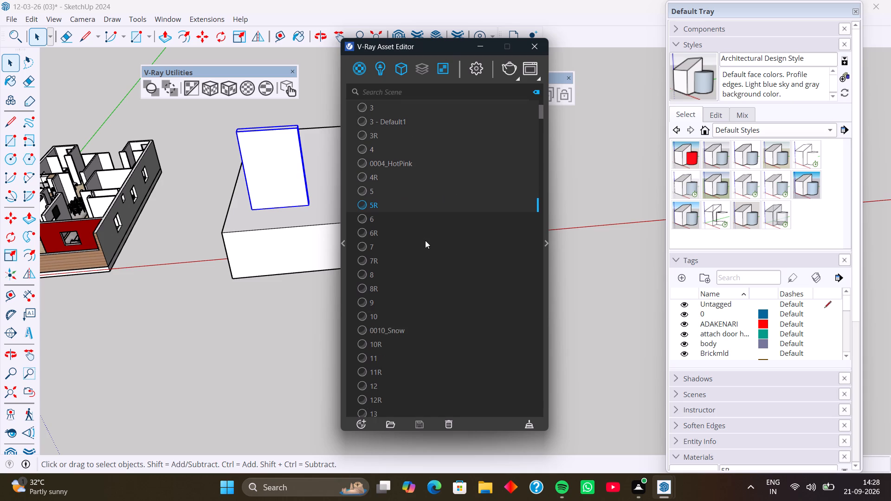
{"action": "scroll", "coordinate": [425, 239], "scroll_direction": "down", "scroll_amount": 3}
{"action": "scroll", "coordinate": [431, 159], "scroll_direction": "down", "scroll_amount": 4}
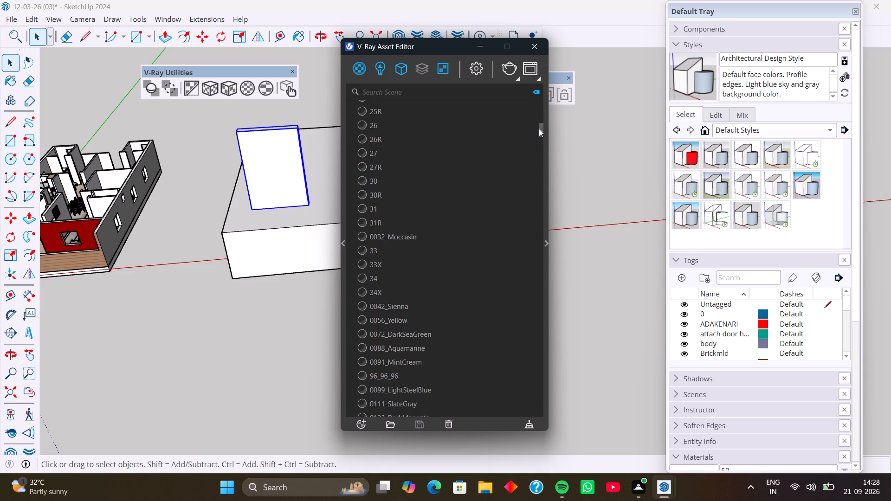
Select the Chrome_Polished material at the end of the V-Ray material list and delete the selection.
{"action": "left_click_drag", "start_coordinate": [542, 128], "coordinate": [625, 403]}
{"action": "left_click_drag", "start_coordinate": [625, 403], "coordinate": [626, 403]}
{"action": "left_click_drag", "start_coordinate": [541, 129], "coordinate": [571, 409]}
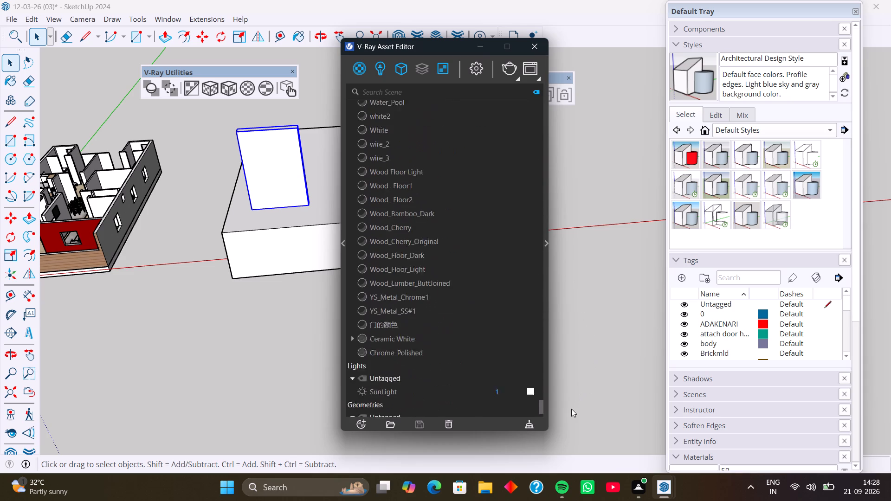
{"action": "left_click_drag", "start_coordinate": [571, 409], "coordinate": [568, 419]}
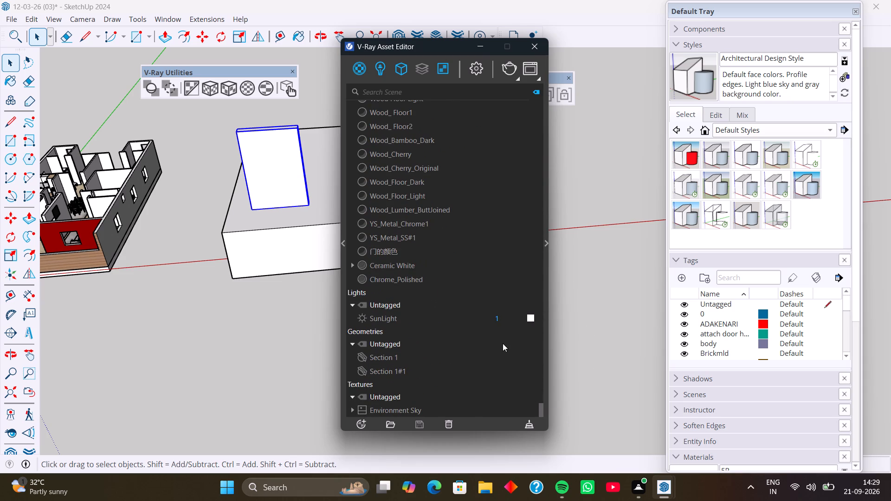
{"action": "left_click", "coordinate": [461, 277], "text": "shift"}
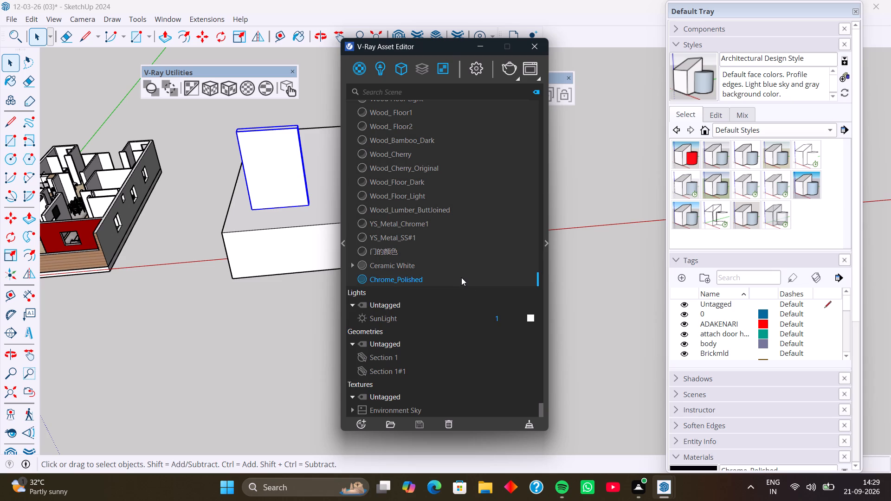
{"action": "left_click", "coordinate": [449, 422]}
{"action": "left_click", "coordinate": [483, 243]}
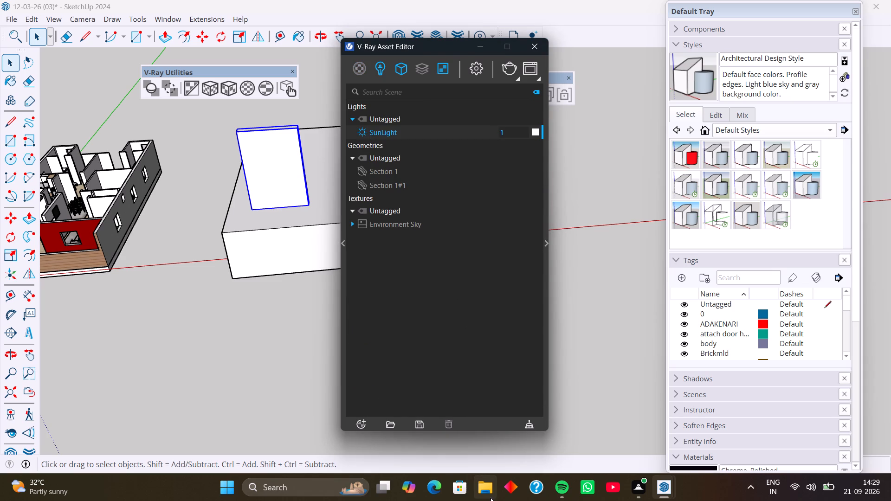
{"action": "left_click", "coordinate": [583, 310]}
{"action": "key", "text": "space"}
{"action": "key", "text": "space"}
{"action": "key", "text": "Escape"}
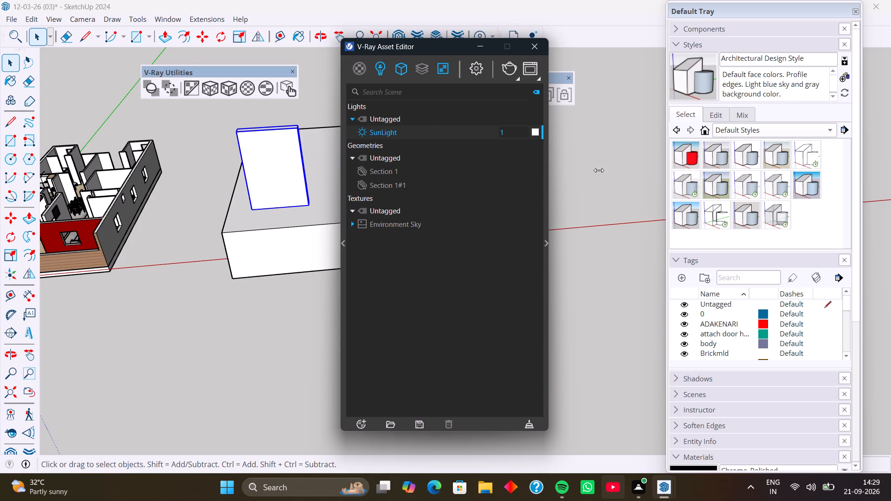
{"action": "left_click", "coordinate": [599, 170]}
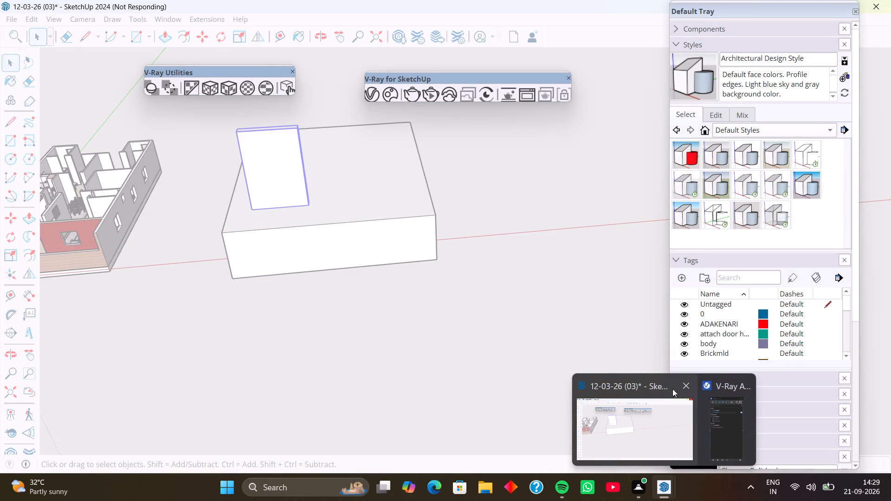
Force the unresponsive SketchUp program to close.
{"action": "left_click", "coordinate": [685, 381]}
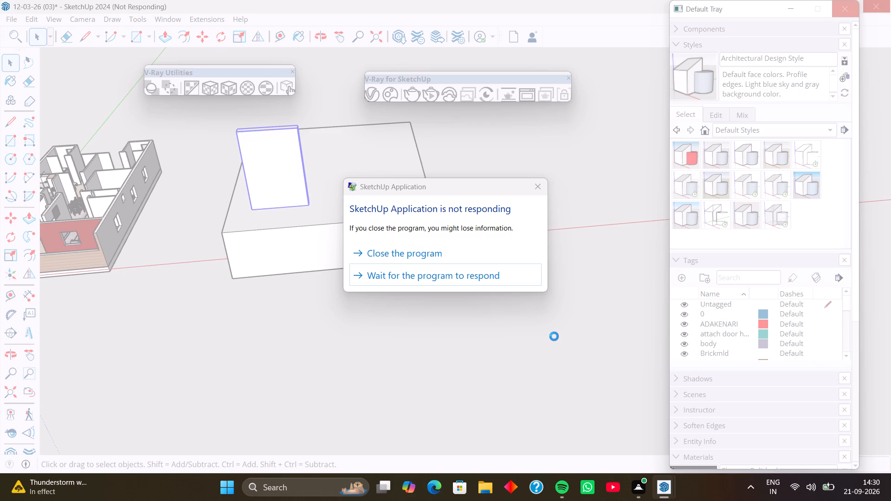
{"action": "left_click", "coordinate": [436, 255]}
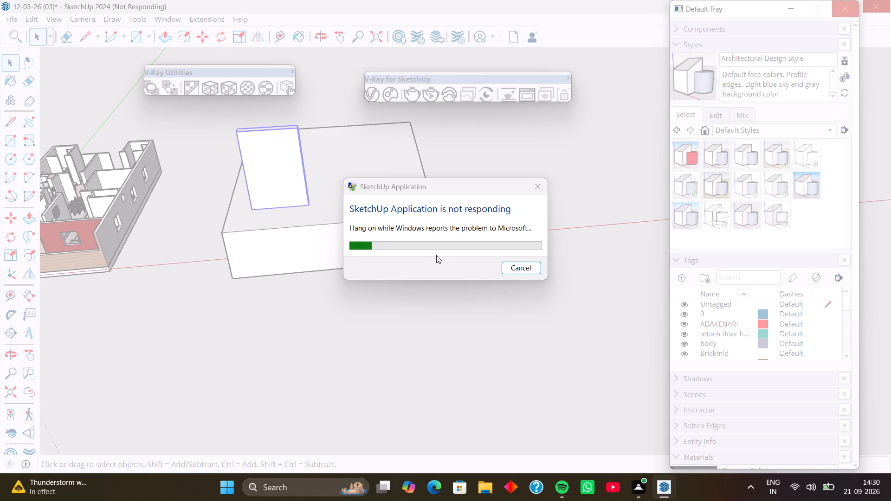
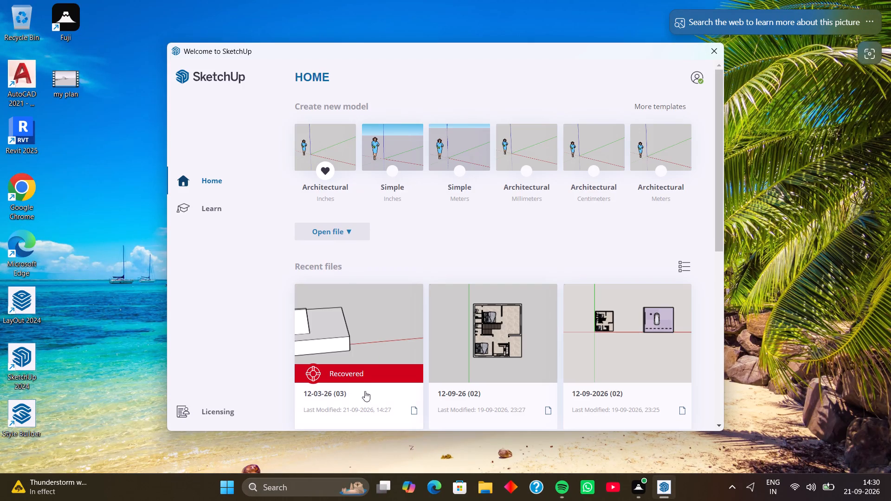
Open the recent model 12-03-26 (03) that is marked as recovered.
{"action": "left_click", "coordinate": [354, 349]}
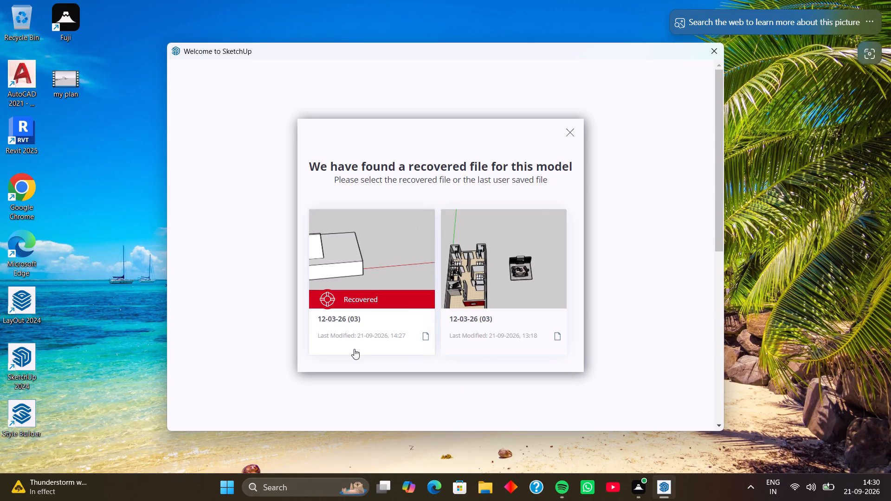
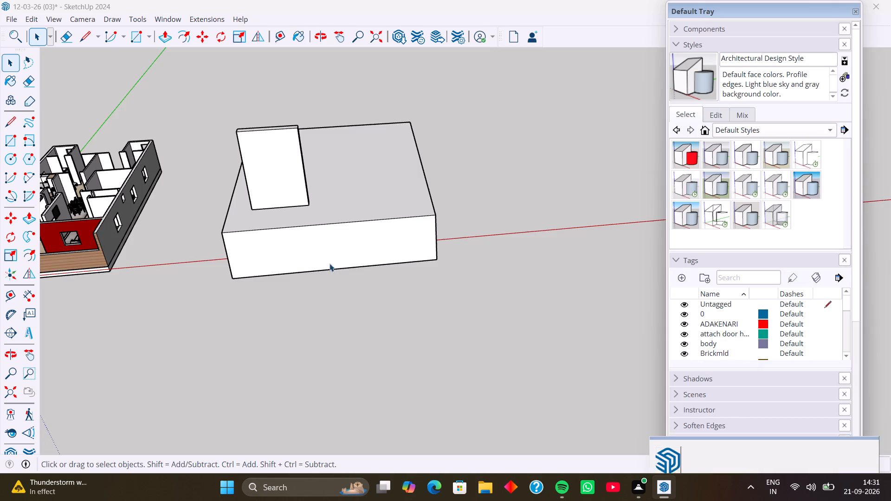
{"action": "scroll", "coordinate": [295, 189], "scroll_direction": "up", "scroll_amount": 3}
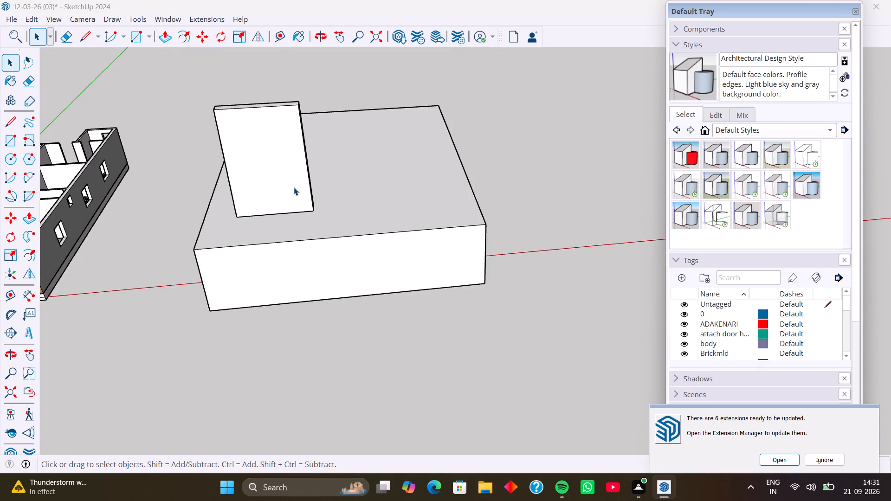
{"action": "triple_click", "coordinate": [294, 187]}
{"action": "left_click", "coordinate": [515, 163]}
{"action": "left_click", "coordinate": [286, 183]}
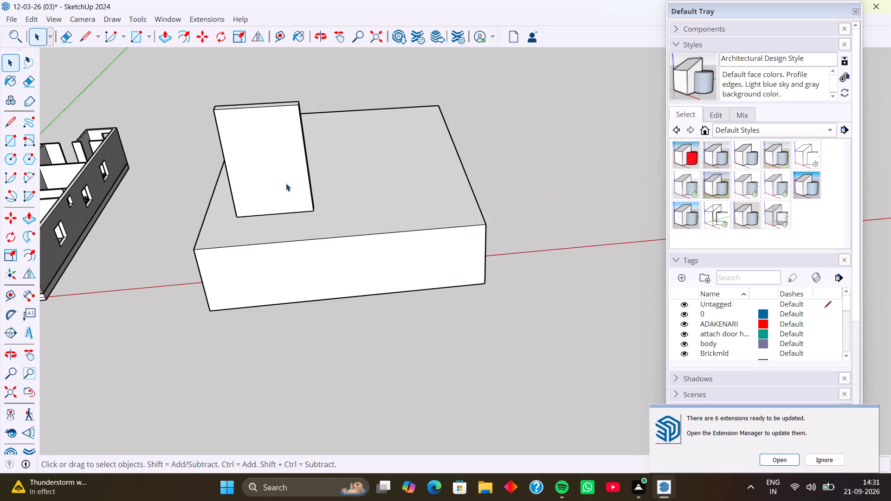
Show the V-Ray for SketchUp and V-Ray Utilities toolsets in the workspace.
{"action": "right_click", "coordinate": [330, 17]}
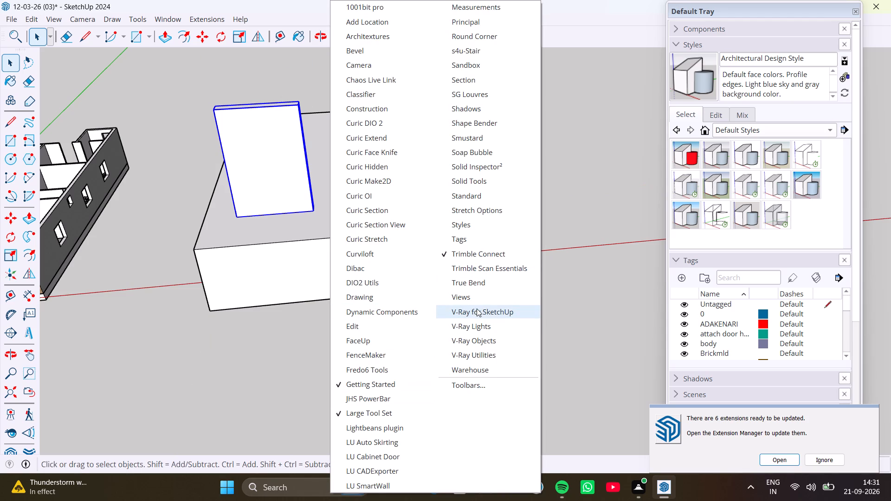
{"action": "left_click", "coordinate": [482, 317]}
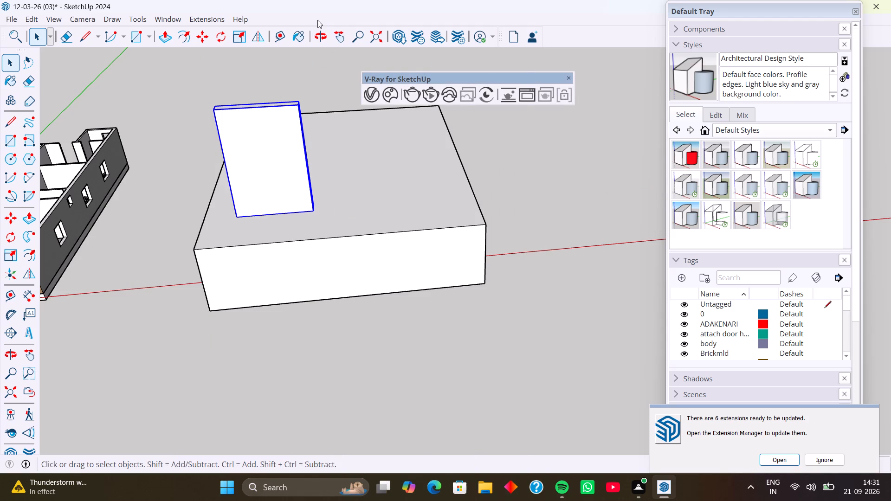
{"action": "right_click", "coordinate": [317, 20]}
{"action": "left_click", "coordinate": [460, 355]}
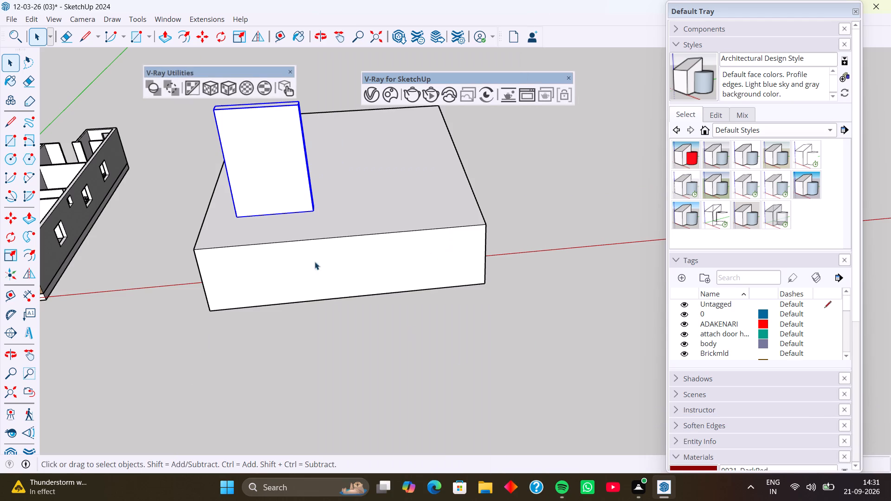
Look through the scene's geometries and material list in the V-Ray Asset Editor, and close the editor.
{"action": "left_click", "coordinate": [372, 96]}
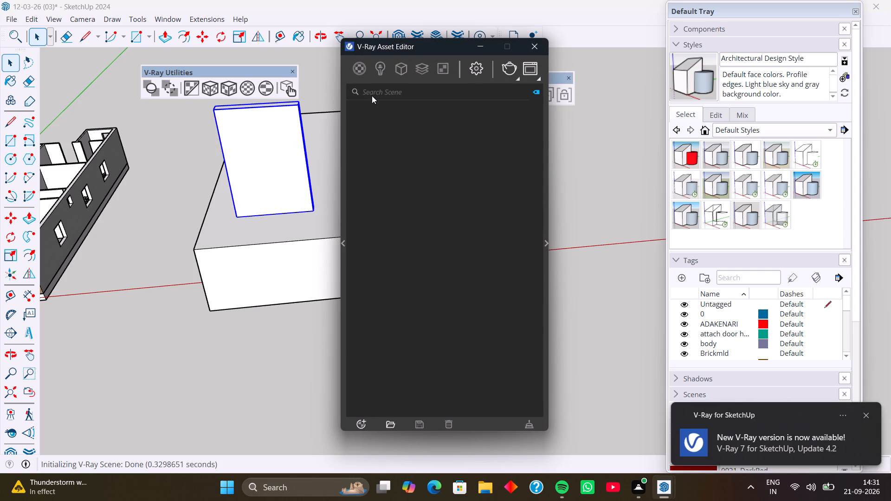
{"action": "scroll", "coordinate": [391, 131], "scroll_direction": "up", "scroll_amount": 7}
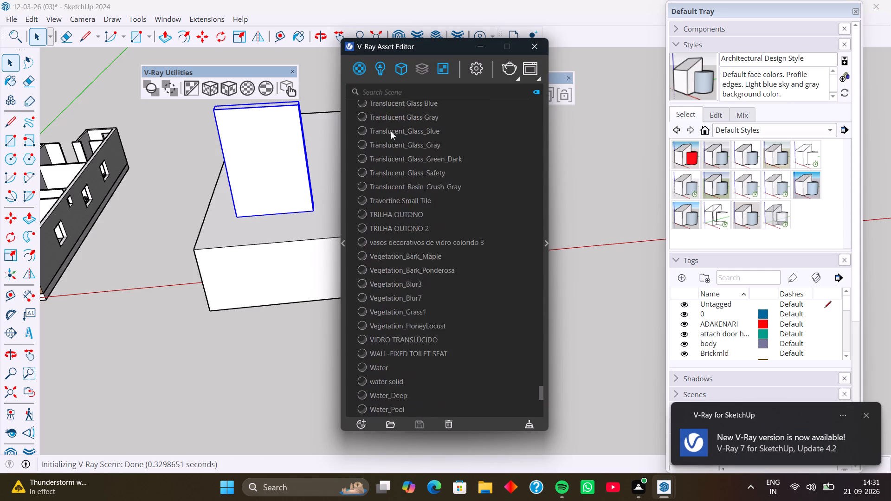
{"action": "scroll", "coordinate": [391, 131], "scroll_direction": "up", "scroll_amount": 5}
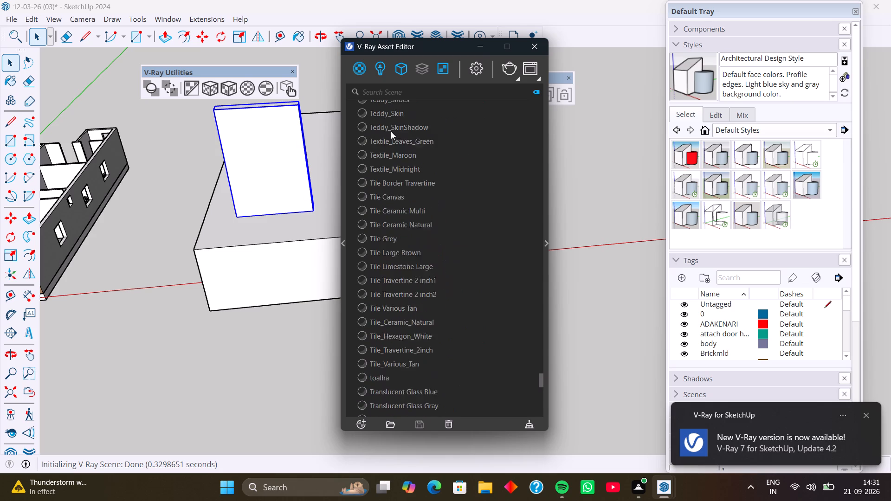
{"action": "scroll", "coordinate": [391, 131], "scroll_direction": "up", "scroll_amount": 19}
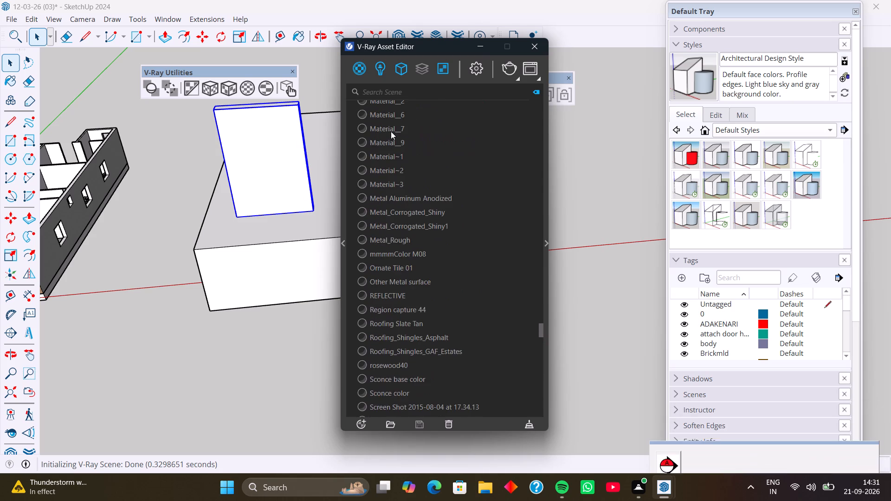
{"action": "scroll", "coordinate": [391, 131], "scroll_direction": "up", "scroll_amount": 20}
{"action": "scroll", "coordinate": [391, 131], "scroll_direction": "up", "scroll_amount": 13}
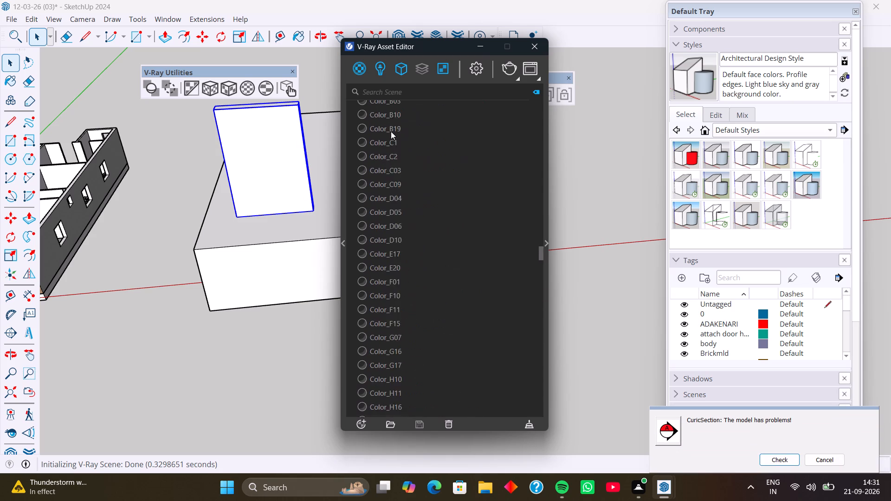
{"action": "scroll", "coordinate": [391, 131], "scroll_direction": "up", "scroll_amount": 20}
{"action": "scroll", "coordinate": [391, 131], "scroll_direction": "up", "scroll_amount": 7}
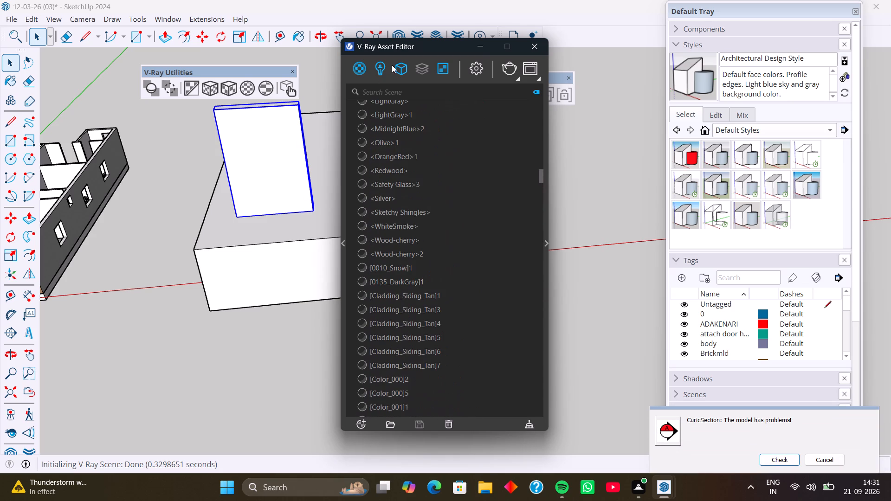
{"action": "left_click", "coordinate": [400, 64]}
{"action": "left_click", "coordinate": [363, 69]}
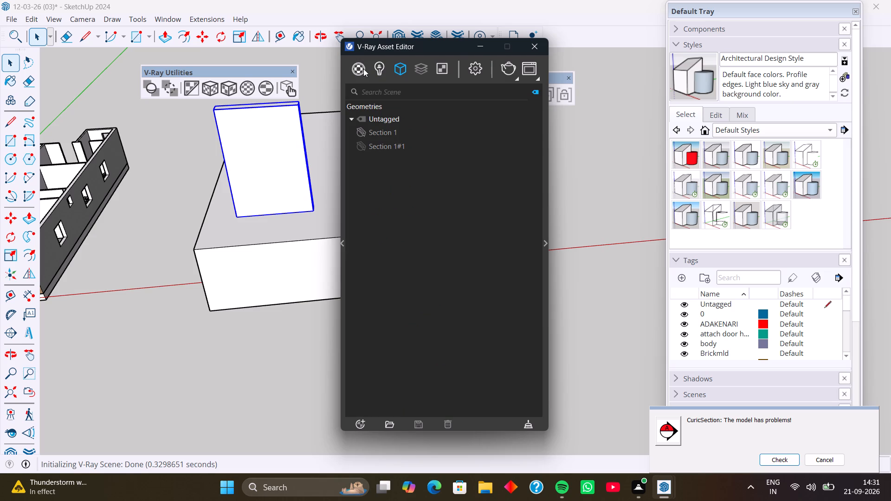
{"action": "scroll", "coordinate": [389, 180], "scroll_direction": "up", "scroll_amount": 10}
{"action": "scroll", "coordinate": [387, 173], "scroll_direction": "down", "scroll_amount": 20}
{"action": "scroll", "coordinate": [387, 173], "scroll_direction": "down", "scroll_amount": 19}
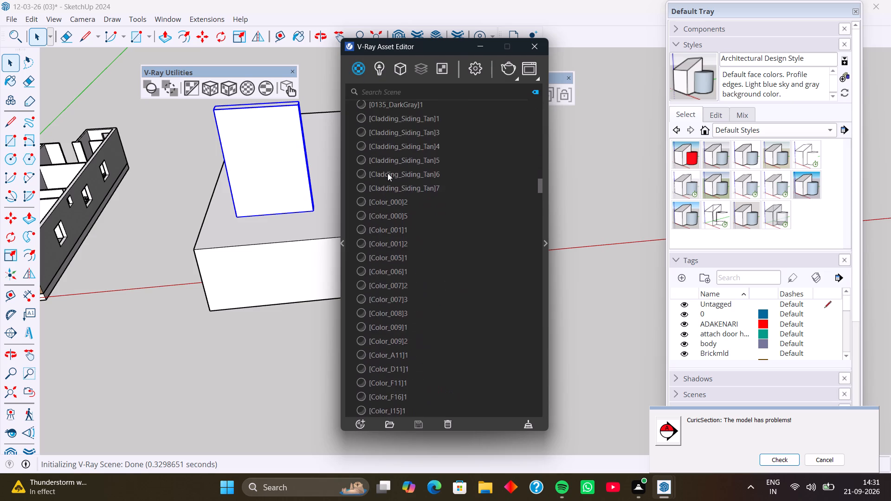
{"action": "scroll", "coordinate": [387, 173], "scroll_direction": "down", "scroll_amount": 20}
{"action": "scroll", "coordinate": [387, 173], "scroll_direction": "down", "scroll_amount": 18}
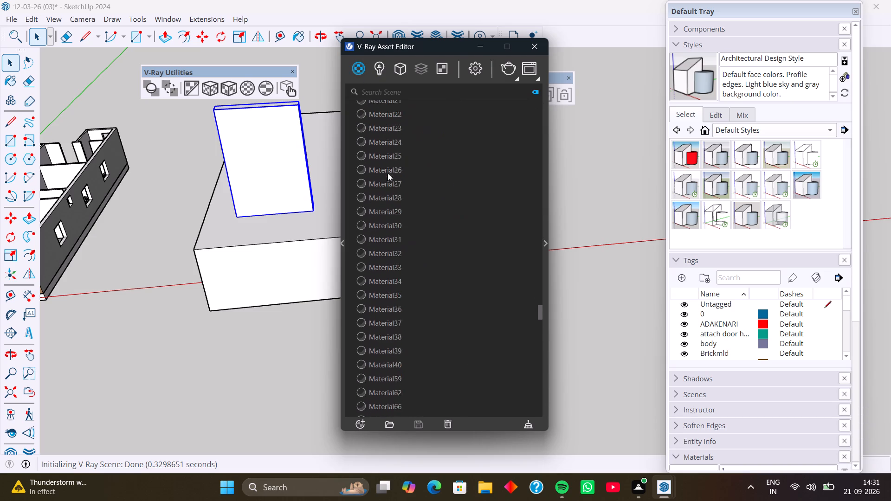
{"action": "scroll", "coordinate": [387, 173], "scroll_direction": "down", "scroll_amount": 20}
{"action": "scroll", "coordinate": [387, 173], "scroll_direction": "down", "scroll_amount": 18}
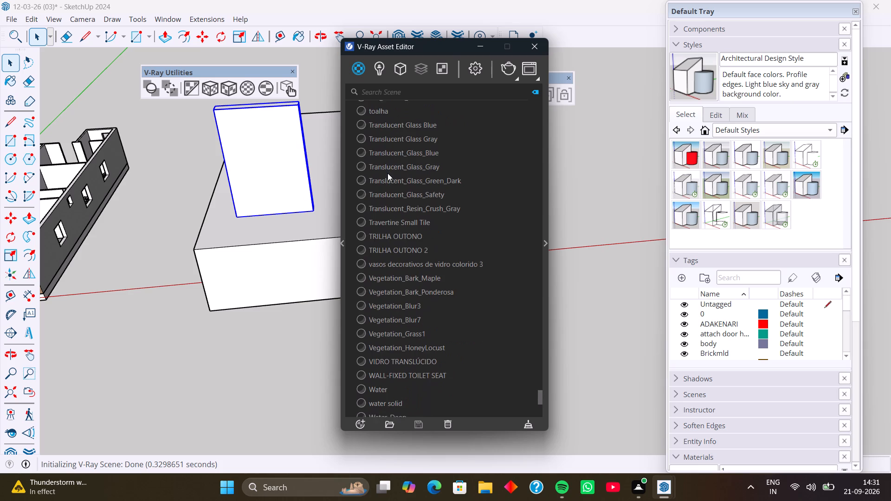
{"action": "scroll", "coordinate": [387, 173], "scroll_direction": "down", "scroll_amount": 19}
{"action": "scroll", "coordinate": [388, 186], "scroll_direction": "down", "scroll_amount": 13}
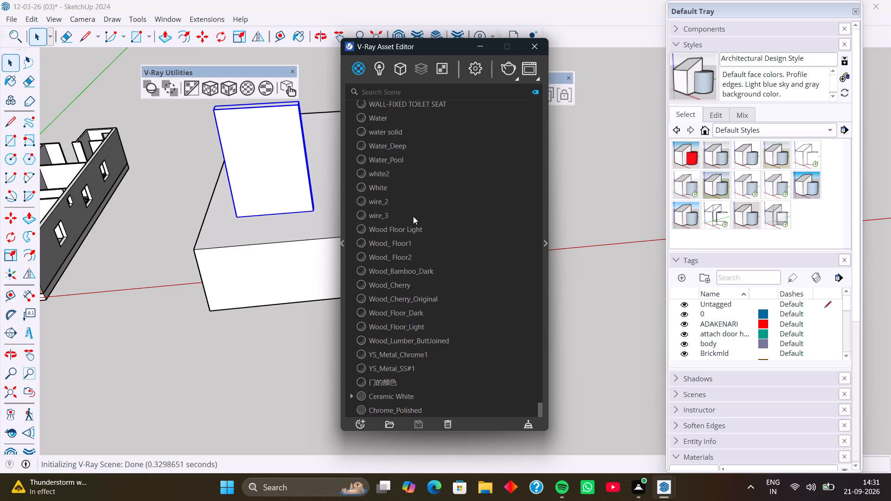
{"action": "scroll", "coordinate": [413, 216], "scroll_direction": "up", "scroll_amount": 20}
{"action": "scroll", "coordinate": [413, 216], "scroll_direction": "up", "scroll_amount": 20}
{"action": "scroll", "coordinate": [413, 216], "scroll_direction": "up", "scroll_amount": 1}
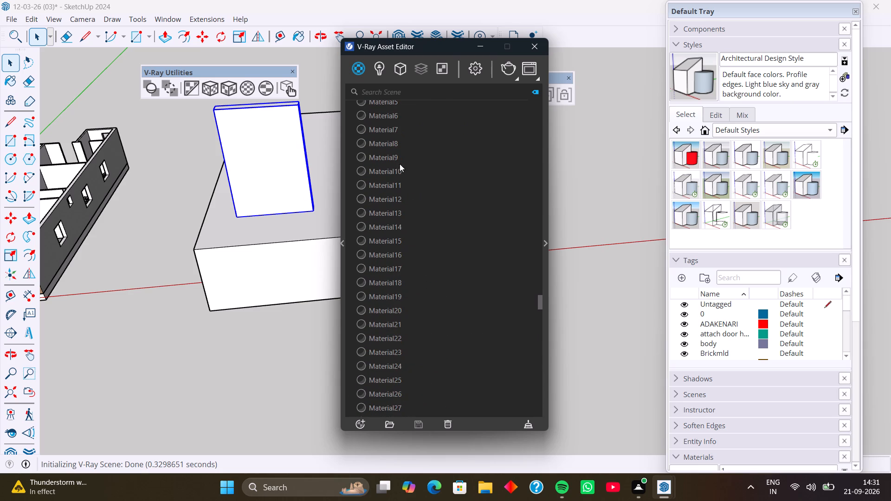
{"action": "left_click", "coordinate": [542, 50]}
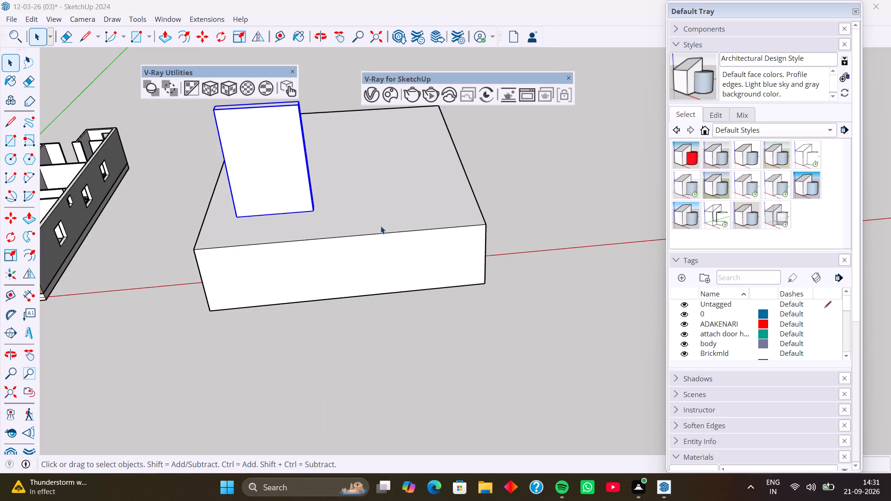
Deselect the panel and examine the furnished house floor plan from above, from the front entrance to the bedrooms.
{"action": "scroll", "coordinate": [366, 252], "scroll_direction": "down", "scroll_amount": 6}
{"action": "scroll", "coordinate": [322, 237], "scroll_direction": "down", "scroll_amount": 3}
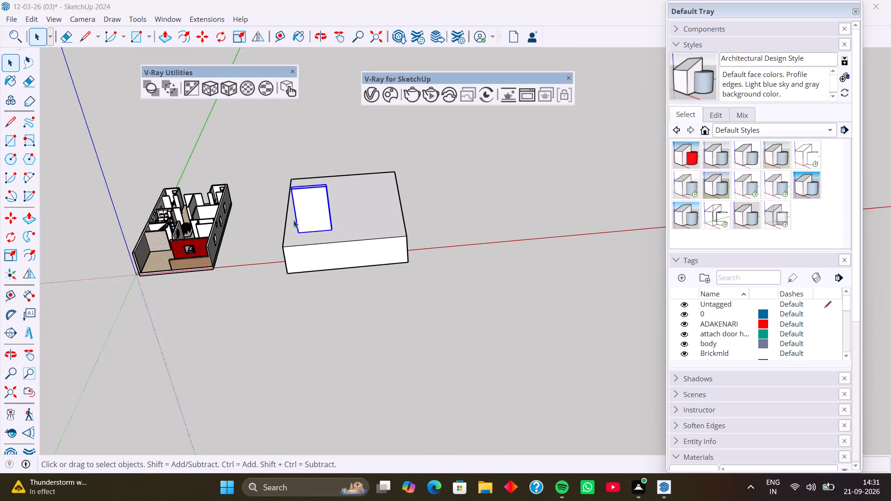
{"action": "middle_click_drag", "start_coordinate": [292, 219], "coordinate": [429, 217]}
{"action": "left_click", "coordinate": [388, 259]}
{"action": "middle_click_drag", "start_coordinate": [393, 225], "coordinate": [377, 228]}
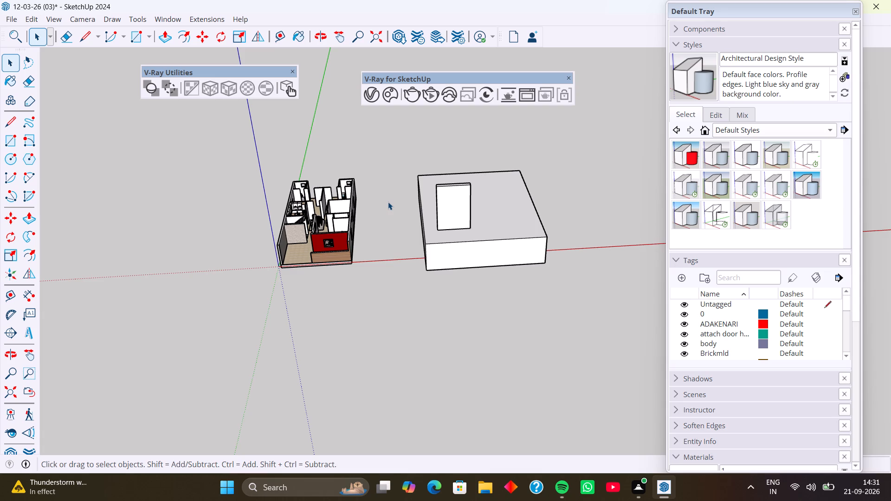
{"action": "scroll", "coordinate": [309, 231], "scroll_direction": "up", "scroll_amount": 12}
{"action": "middle_click_drag", "start_coordinate": [325, 227], "coordinate": [346, 361]}
{"action": "scroll", "coordinate": [362, 235], "scroll_direction": "down", "scroll_amount": 3}
{"action": "middle_click_drag", "start_coordinate": [361, 236], "coordinate": [333, 166], "text": "shift"}
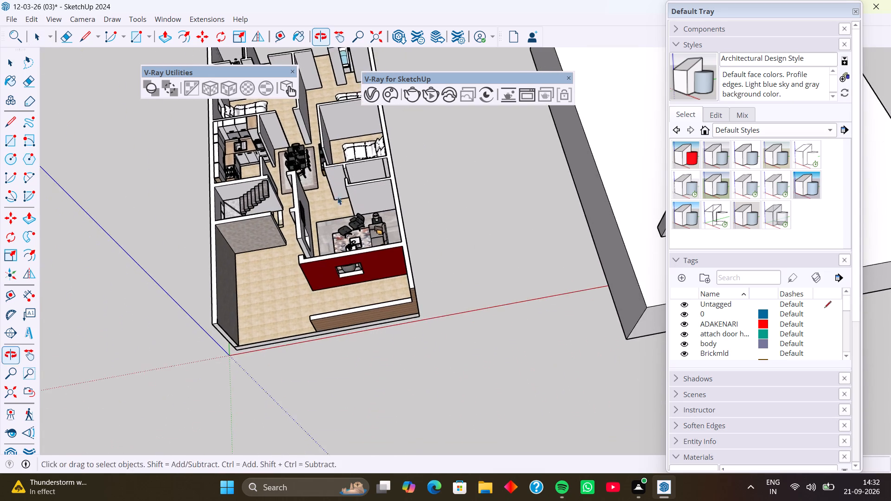
{"action": "middle_click_drag", "start_coordinate": [339, 213], "coordinate": [345, 310]}
{"action": "scroll", "coordinate": [327, 232], "scroll_direction": "up", "scroll_amount": 3}
{"action": "middle_click_drag", "start_coordinate": [327, 232], "coordinate": [366, 280], "text": "shift"}
{"action": "middle_click_drag", "start_coordinate": [358, 306], "coordinate": [335, 309]}
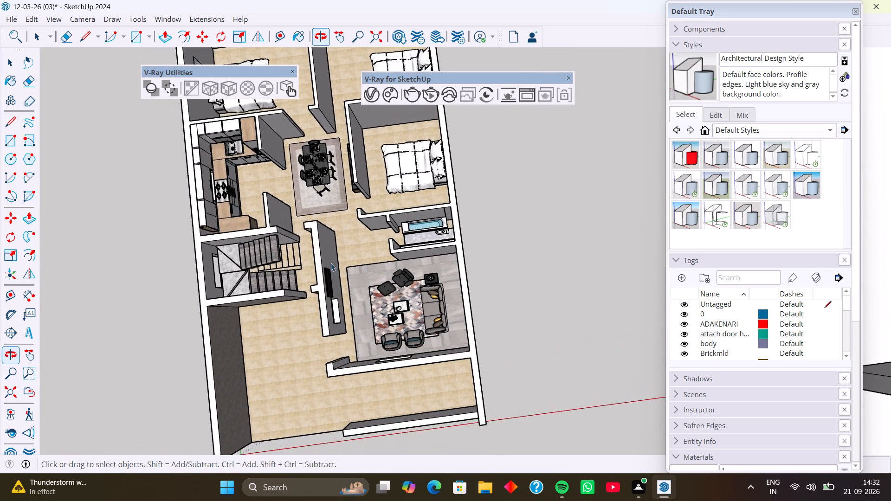
{"action": "scroll", "coordinate": [333, 234], "scroll_direction": "down", "scroll_amount": 4}
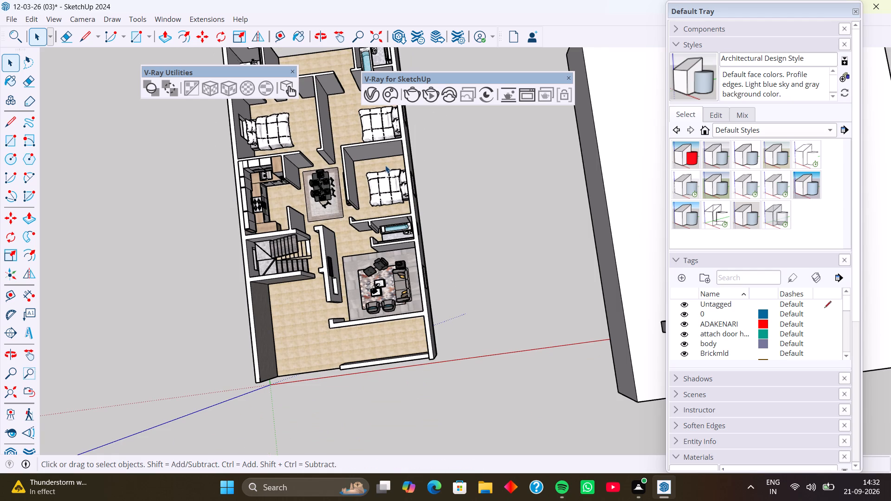
Search 3D Warehouse for "open area".
{"action": "left_click", "coordinate": [168, 19]}
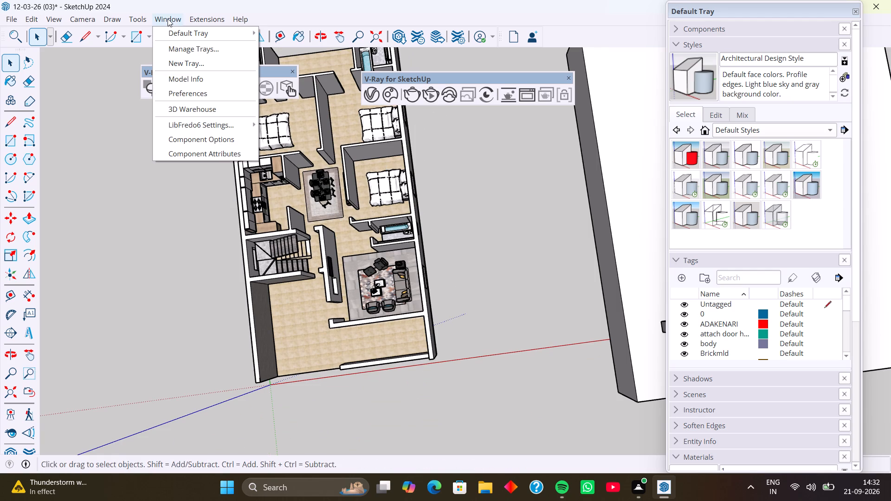
{"action": "left_click", "coordinate": [207, 105]}
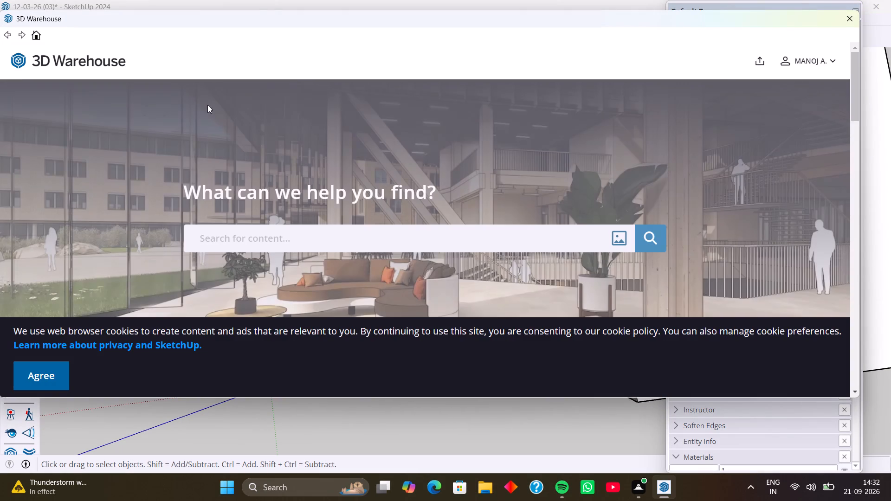
{"action": "left_click", "coordinate": [320, 239]}
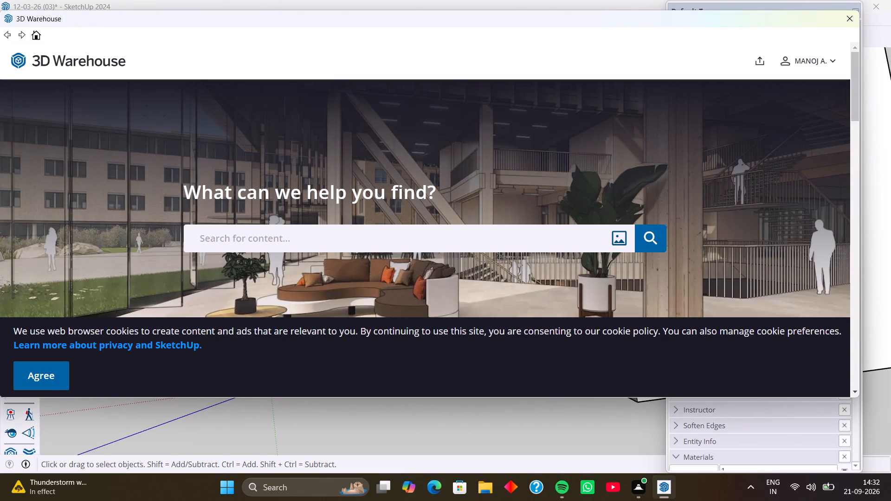
{"action": "type", "text": "ope"}
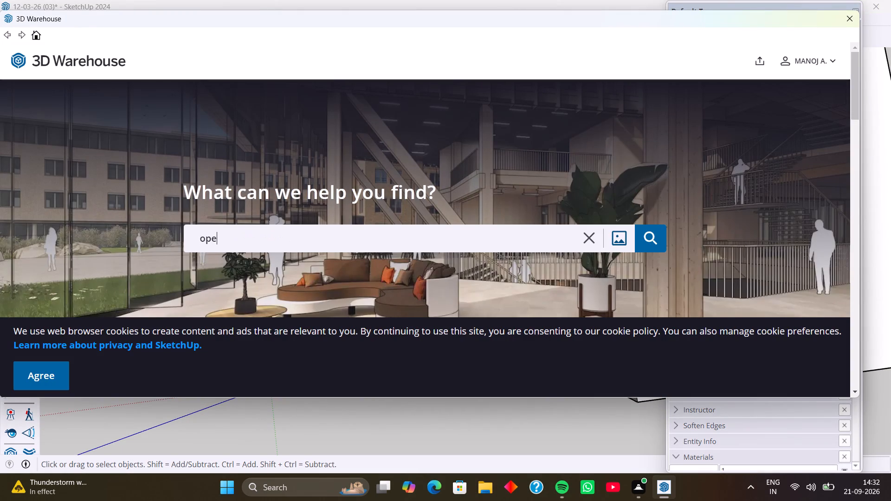
{"action": "key", "text": "n"}
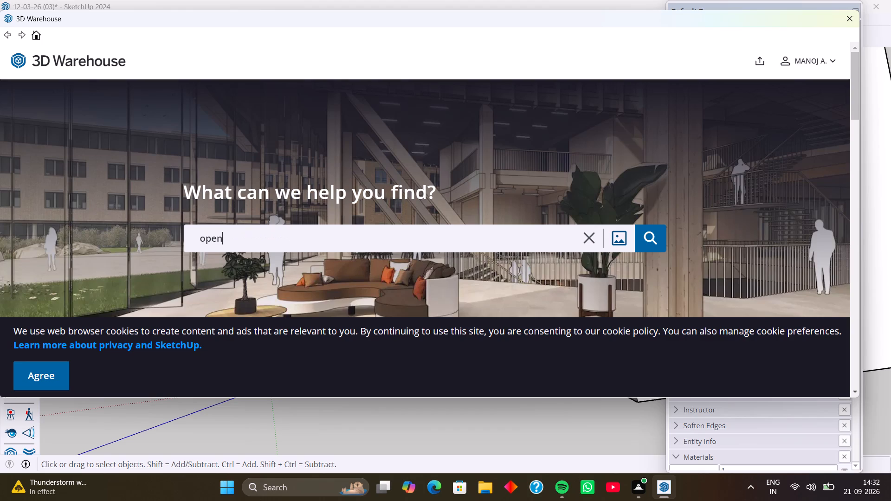
{"action": "key", "text": "space"}
{"action": "key", "text": "a"}
{"action": "type", "text": "rea"}
{"action": "key", "text": "Return"}
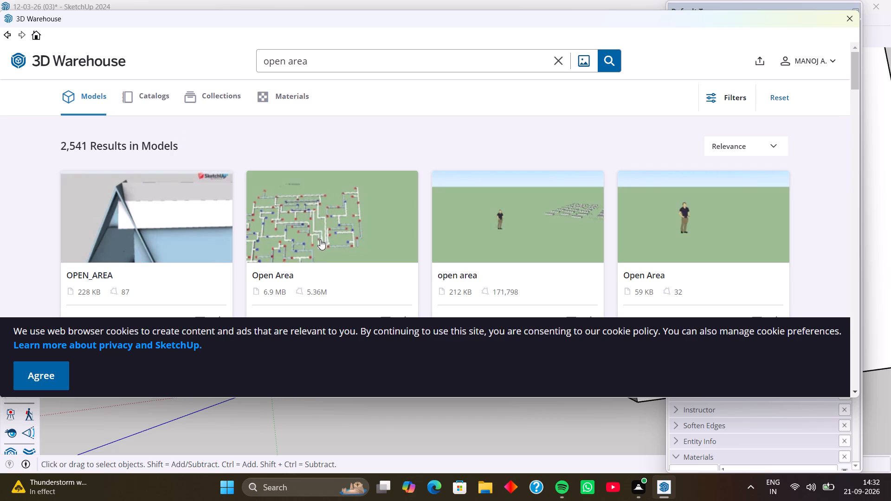
Look through the "open area" model results in 3D Warehouse for a seating or gathering-area model suited to the house.
{"action": "scroll", "coordinate": [383, 244], "scroll_direction": "down", "scroll_amount": 6}
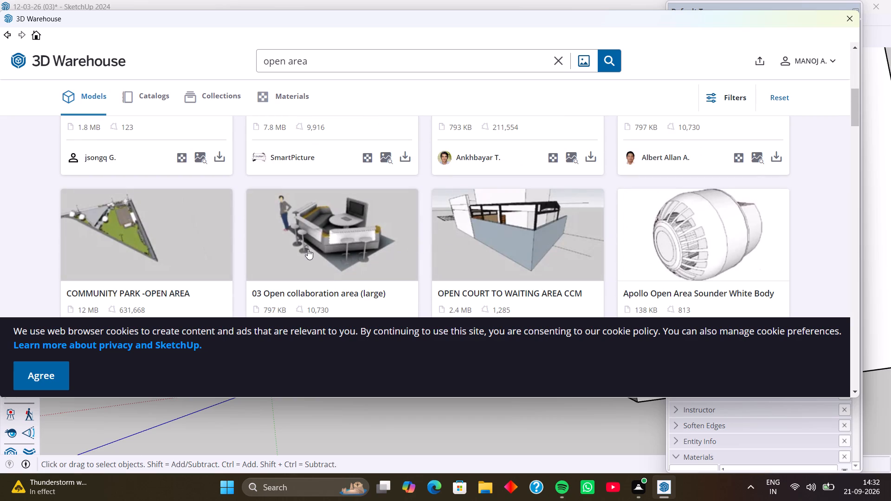
{"action": "scroll", "coordinate": [308, 250], "scroll_direction": "down", "scroll_amount": 5}
{"action": "scroll", "coordinate": [386, 237], "scroll_direction": "down", "scroll_amount": 2}
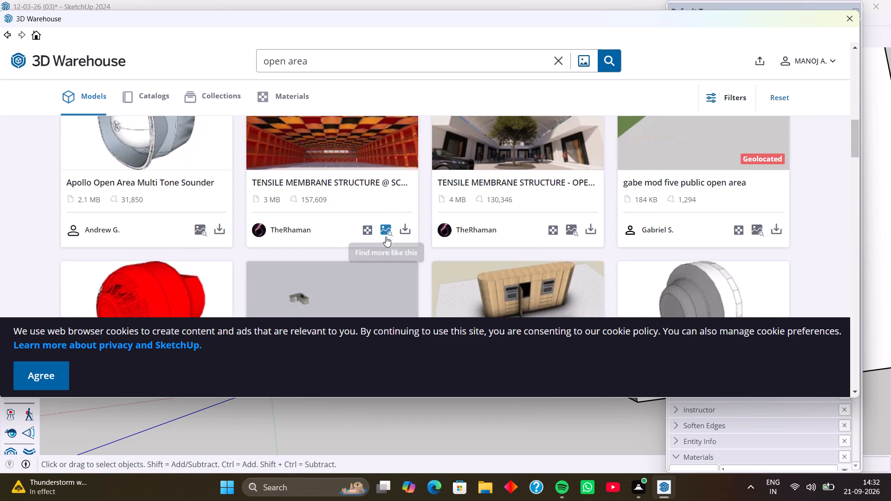
{"action": "scroll", "coordinate": [386, 237], "scroll_direction": "down", "scroll_amount": 7}
{"action": "scroll", "coordinate": [350, 234], "scroll_direction": "up", "scroll_amount": 5}
{"action": "scroll", "coordinate": [350, 234], "scroll_direction": "down", "scroll_amount": 5}
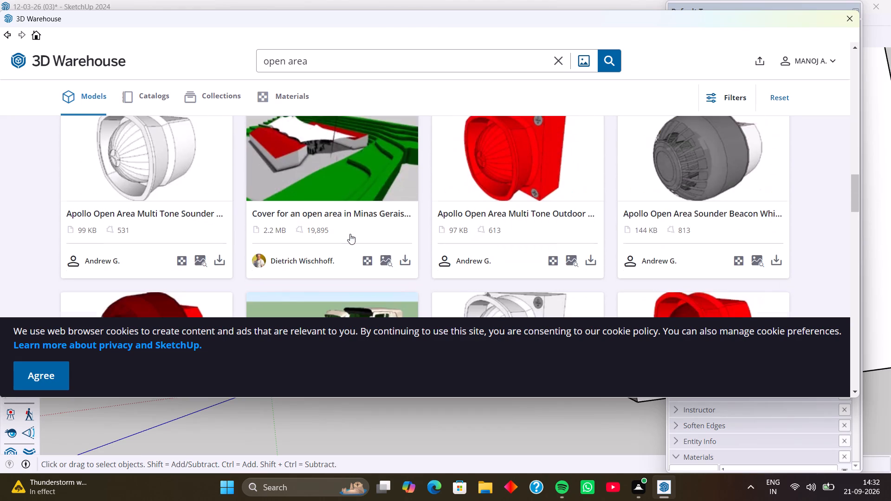
{"action": "scroll", "coordinate": [350, 234], "scroll_direction": "down", "scroll_amount": 5}
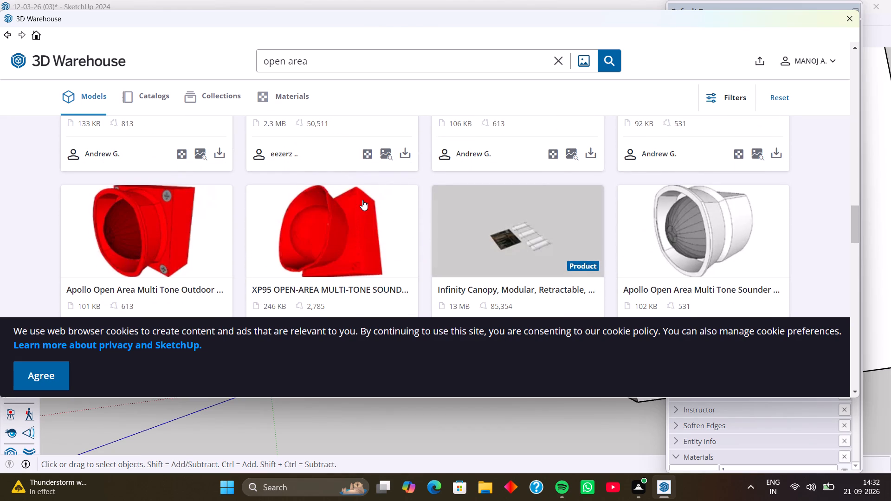
{"action": "scroll", "coordinate": [349, 200], "scroll_direction": "up", "scroll_amount": 16}
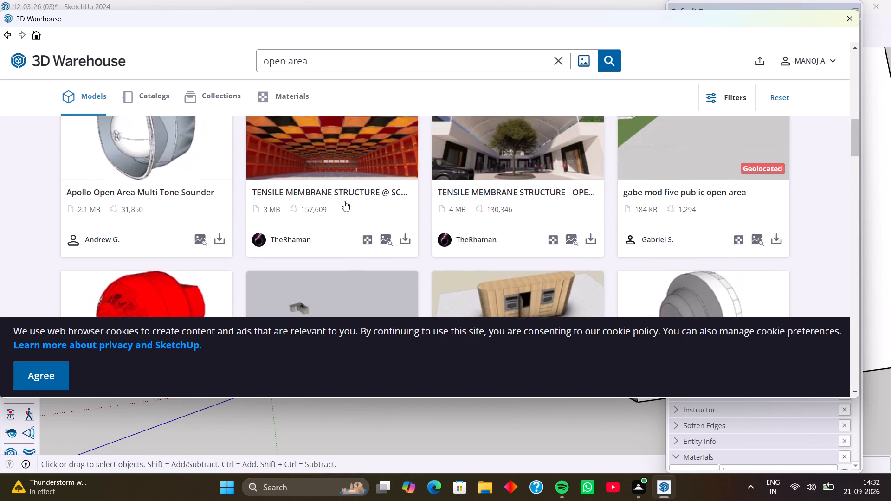
{"action": "scroll", "coordinate": [344, 201], "scroll_direction": "up", "scroll_amount": 12}
{"action": "scroll", "coordinate": [341, 199], "scroll_direction": "down", "scroll_amount": 5}
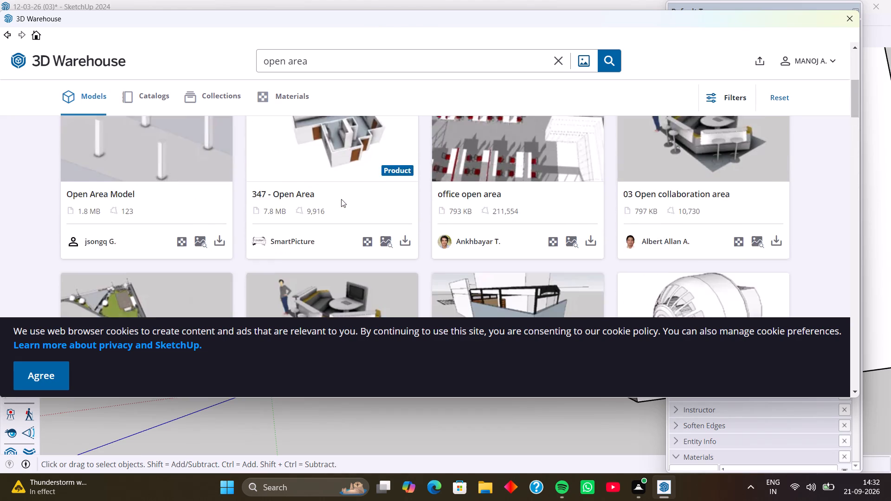
{"action": "scroll", "coordinate": [351, 218], "scroll_direction": "down", "scroll_amount": 1}
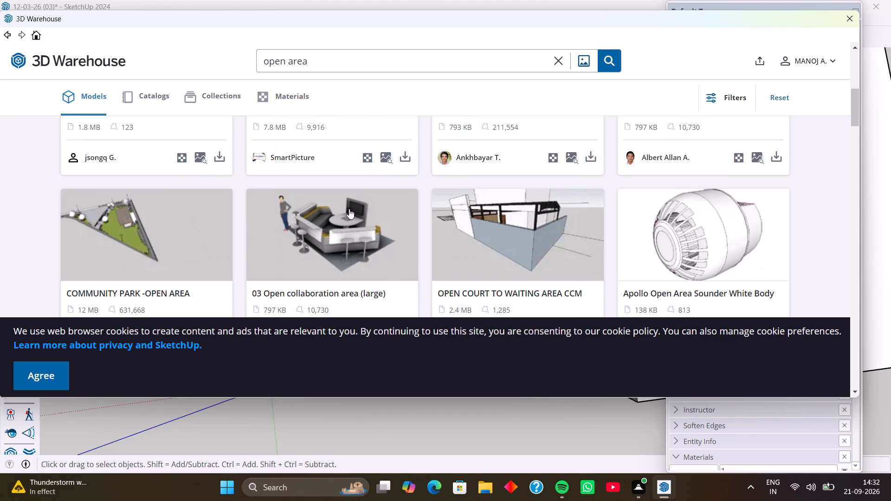
{"action": "scroll", "coordinate": [353, 250], "scroll_direction": "down", "scroll_amount": 1}
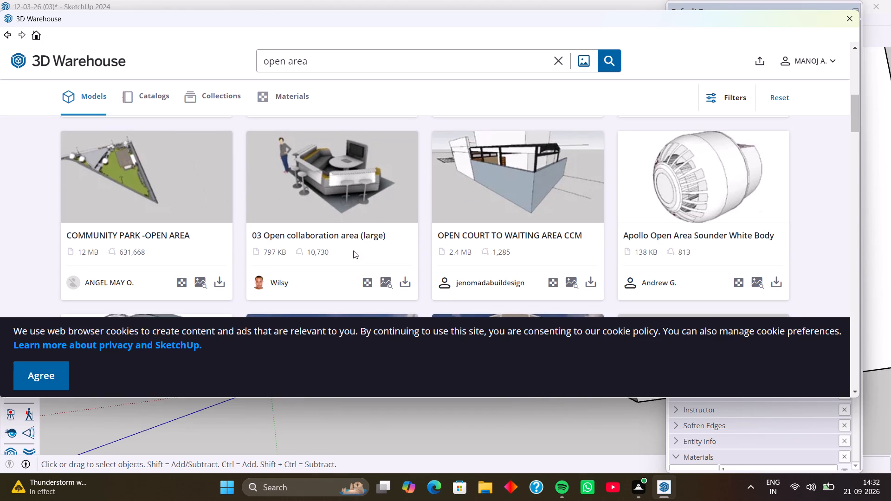
{"action": "scroll", "coordinate": [353, 250], "scroll_direction": "down", "scroll_amount": 1}
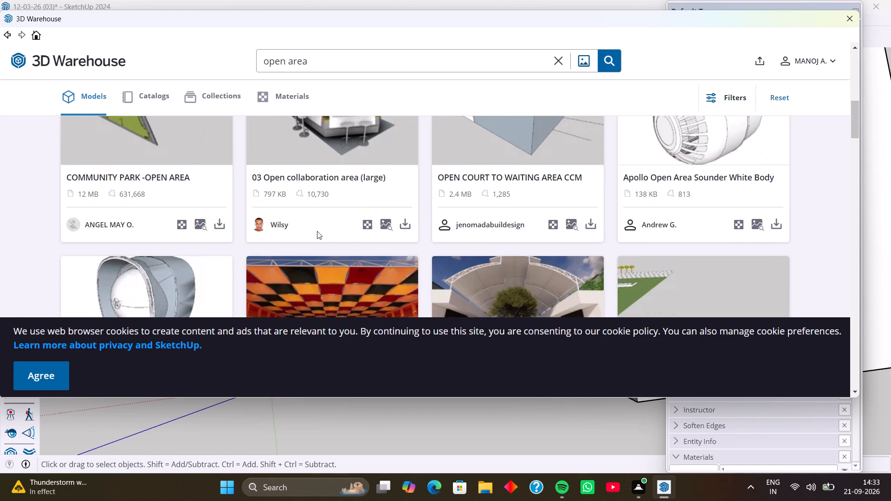
Download the "03 Open collaboration area (large)" model from the 3D Warehouse results.
{"action": "left_click", "coordinate": [406, 220]}
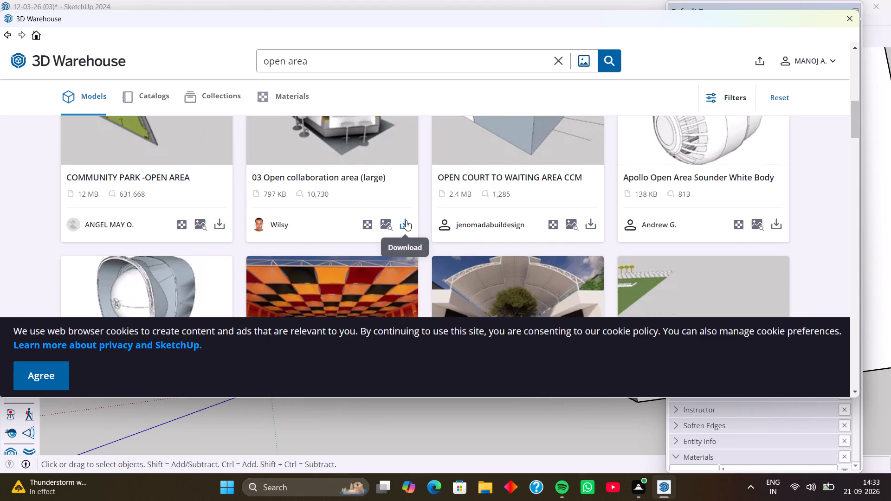
{"action": "left_click", "coordinate": [394, 220]}
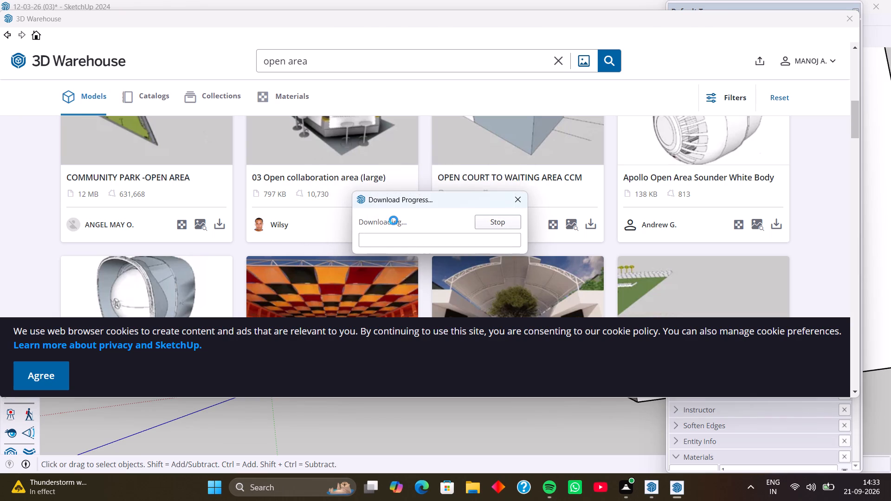
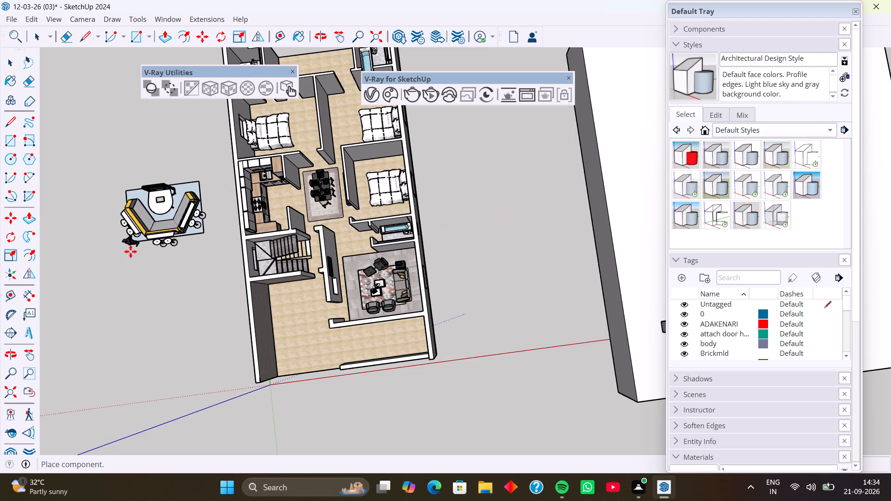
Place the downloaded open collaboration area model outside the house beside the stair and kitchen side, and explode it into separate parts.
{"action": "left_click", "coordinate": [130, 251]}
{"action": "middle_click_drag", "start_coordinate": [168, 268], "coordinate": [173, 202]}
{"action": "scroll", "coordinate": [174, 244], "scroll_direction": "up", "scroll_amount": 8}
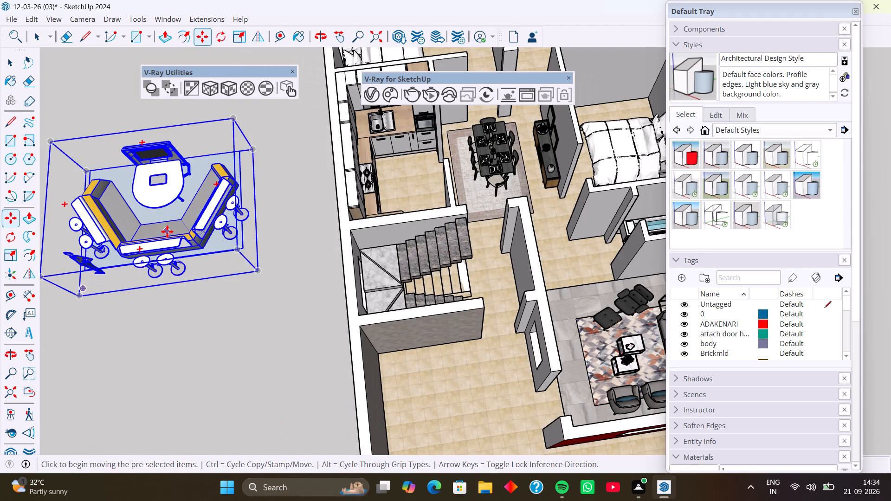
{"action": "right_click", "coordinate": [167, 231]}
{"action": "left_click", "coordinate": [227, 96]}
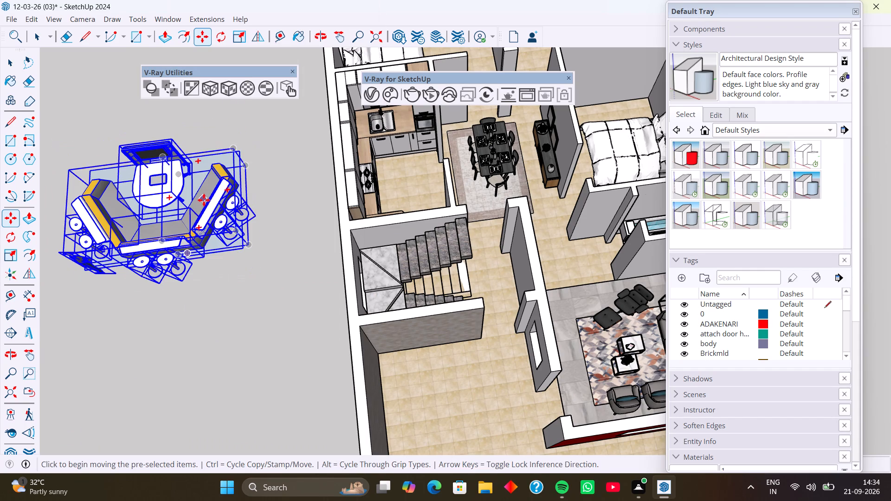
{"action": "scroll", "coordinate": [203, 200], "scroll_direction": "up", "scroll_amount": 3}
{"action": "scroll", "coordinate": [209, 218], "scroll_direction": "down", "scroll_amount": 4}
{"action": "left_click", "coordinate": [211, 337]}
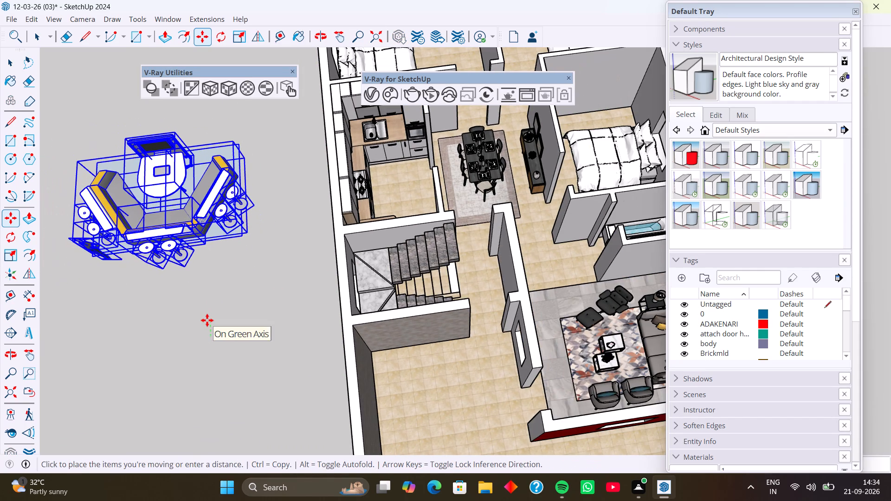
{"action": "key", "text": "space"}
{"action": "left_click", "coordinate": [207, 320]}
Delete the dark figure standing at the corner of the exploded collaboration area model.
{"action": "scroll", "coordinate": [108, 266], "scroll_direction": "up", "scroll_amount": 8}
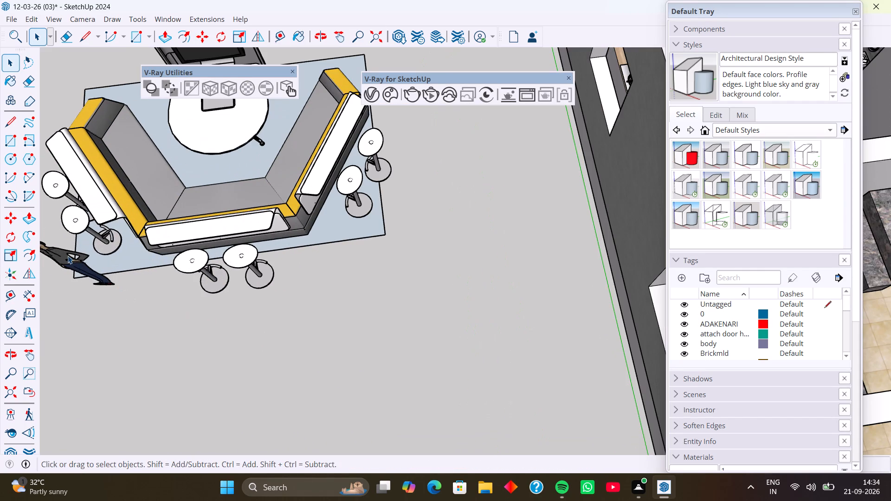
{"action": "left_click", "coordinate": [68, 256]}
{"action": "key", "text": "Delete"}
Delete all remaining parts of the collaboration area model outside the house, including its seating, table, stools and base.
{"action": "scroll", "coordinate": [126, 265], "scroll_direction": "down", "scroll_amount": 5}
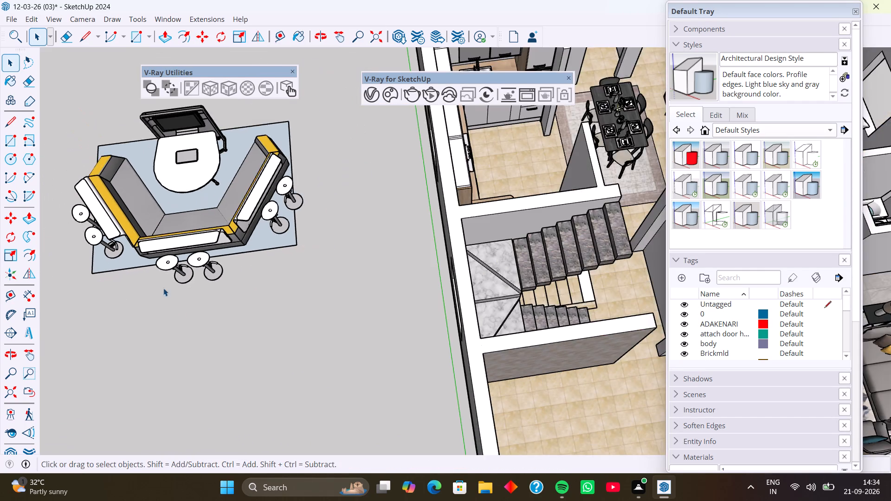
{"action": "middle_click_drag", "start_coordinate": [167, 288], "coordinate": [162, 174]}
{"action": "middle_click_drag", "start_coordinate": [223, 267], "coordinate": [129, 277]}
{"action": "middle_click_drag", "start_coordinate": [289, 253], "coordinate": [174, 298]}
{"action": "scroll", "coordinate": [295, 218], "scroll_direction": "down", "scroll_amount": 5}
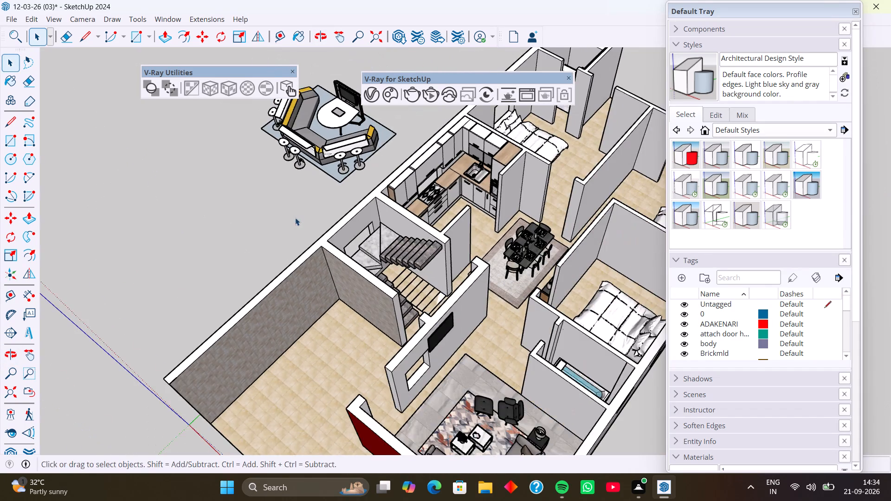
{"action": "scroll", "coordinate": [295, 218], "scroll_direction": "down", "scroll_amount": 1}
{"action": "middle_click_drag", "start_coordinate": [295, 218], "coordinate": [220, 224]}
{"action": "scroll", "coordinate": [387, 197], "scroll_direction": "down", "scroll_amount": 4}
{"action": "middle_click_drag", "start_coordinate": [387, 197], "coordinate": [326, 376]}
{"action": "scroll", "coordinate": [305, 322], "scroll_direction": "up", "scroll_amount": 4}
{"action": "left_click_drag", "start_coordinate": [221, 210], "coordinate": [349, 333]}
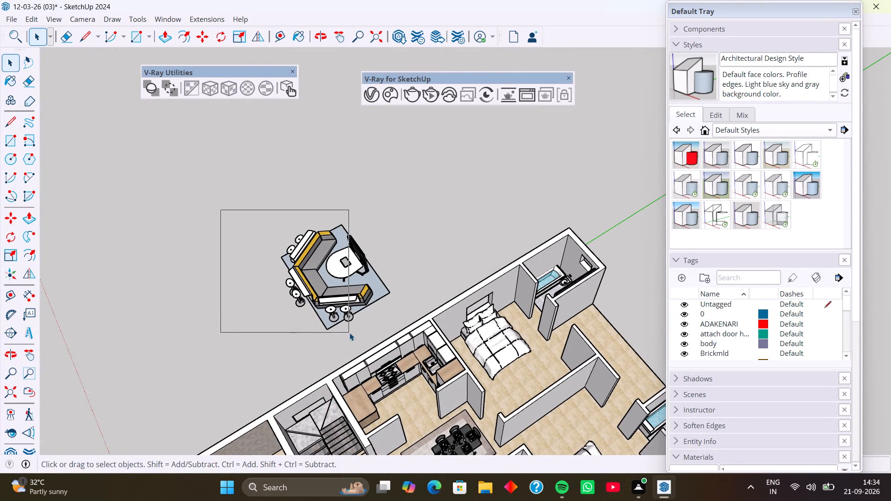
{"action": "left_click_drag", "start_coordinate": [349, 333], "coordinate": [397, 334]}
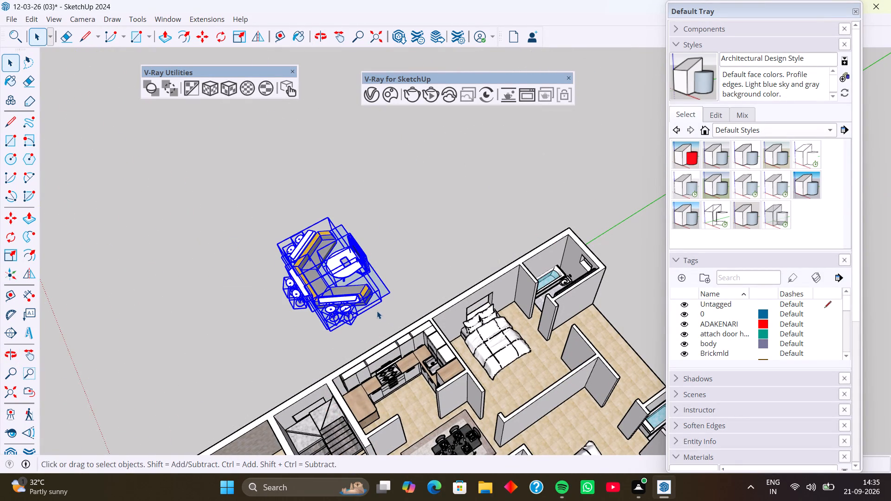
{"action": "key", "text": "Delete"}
Open 3D Warehouse again.
{"action": "left_click", "coordinate": [172, 20]}
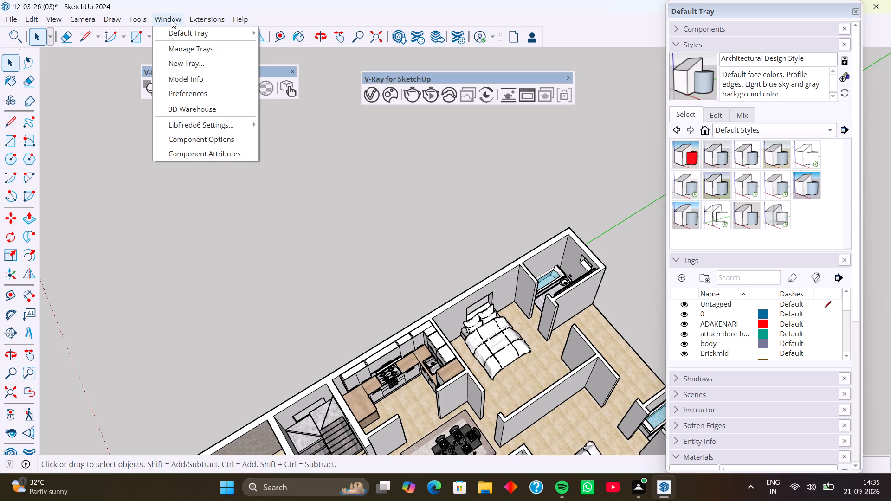
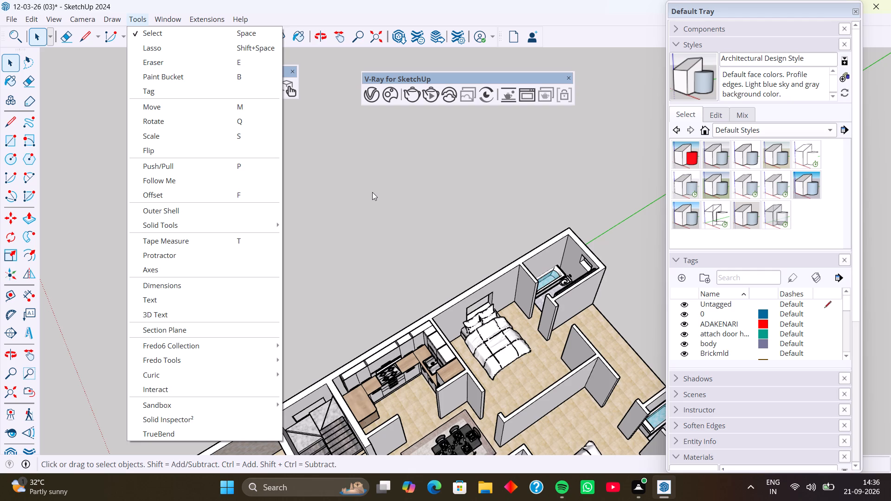
Open the 3D Warehouse window.
{"action": "left_click", "coordinate": [311, 139]}
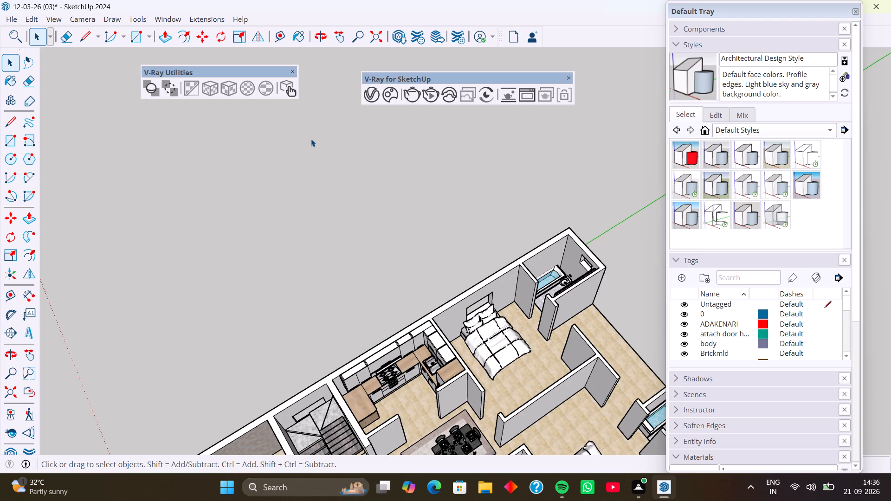
{"action": "left_click", "coordinate": [168, 19]}
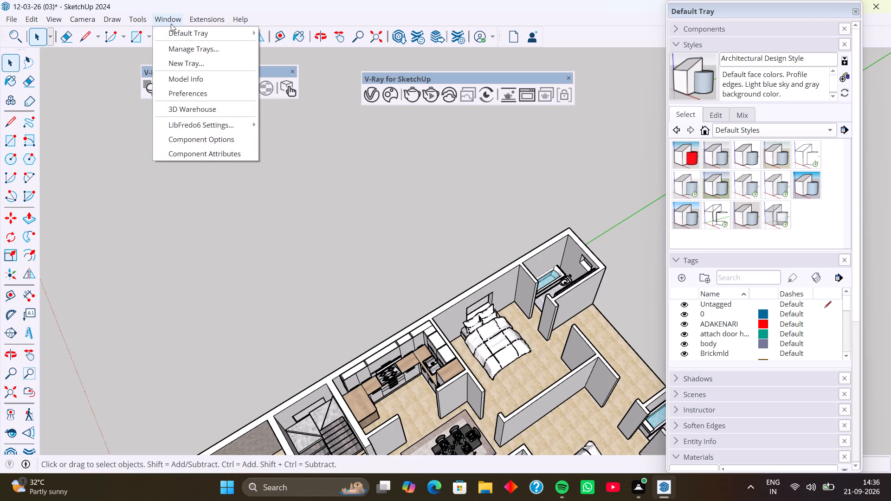
{"action": "left_click", "coordinate": [200, 105]}
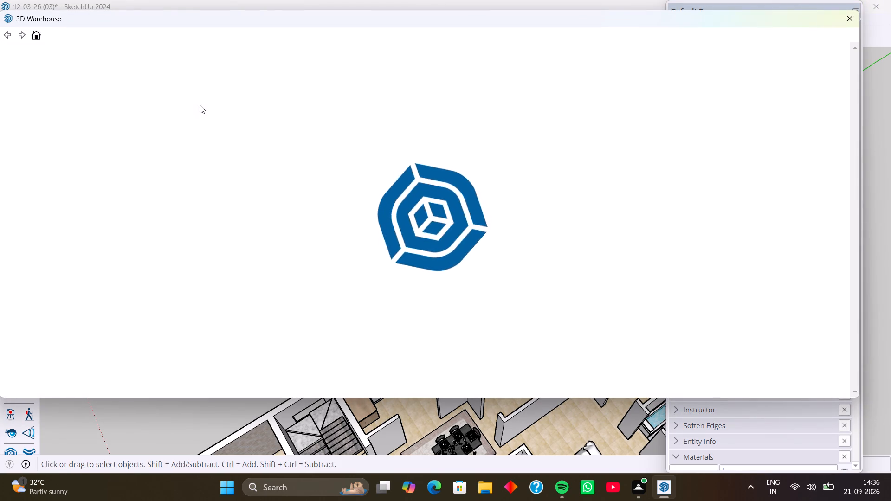
Search the 3D Warehouse models for "sit out area".
{"action": "left_click", "coordinate": [337, 60]}
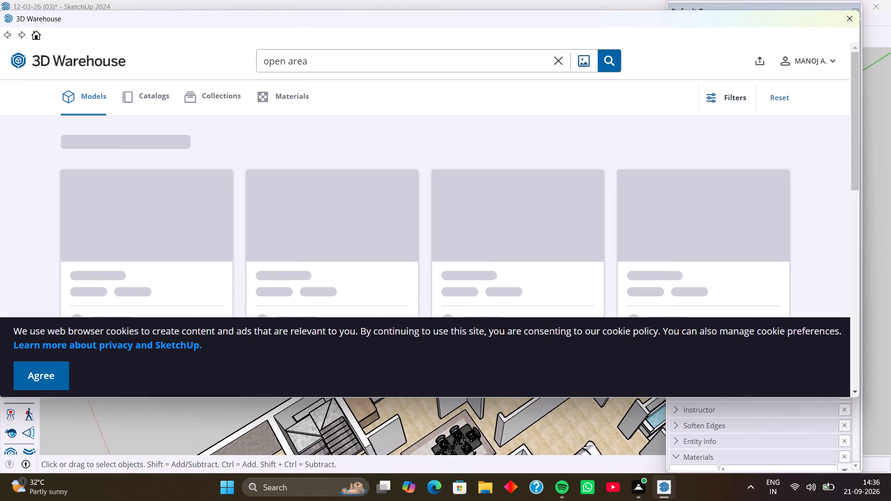
{"action": "key", "text": "BackSpace"}
{"action": "key", "text": "BackSpace"}
{"action": "key", "text": "BackSpace"}
{"action": "key", "text": "BackSpace"}
{"action": "key", "text": "BackSpace"}
{"action": "key", "text": "BackSpace"}
{"action": "key", "text": "BackSpace"}
{"action": "key", "text": "BackSpace"}
{"action": "key", "text": "BackSpace"}
{"action": "key", "text": "BackSpace"}
{"action": "key", "text": "BackSpace"}
{"action": "key", "text": "BackSpace"}
{"action": "key", "text": "BackSpace"}
{"action": "key", "text": "BackSpace"}
{"action": "key", "text": "BackSpace"}
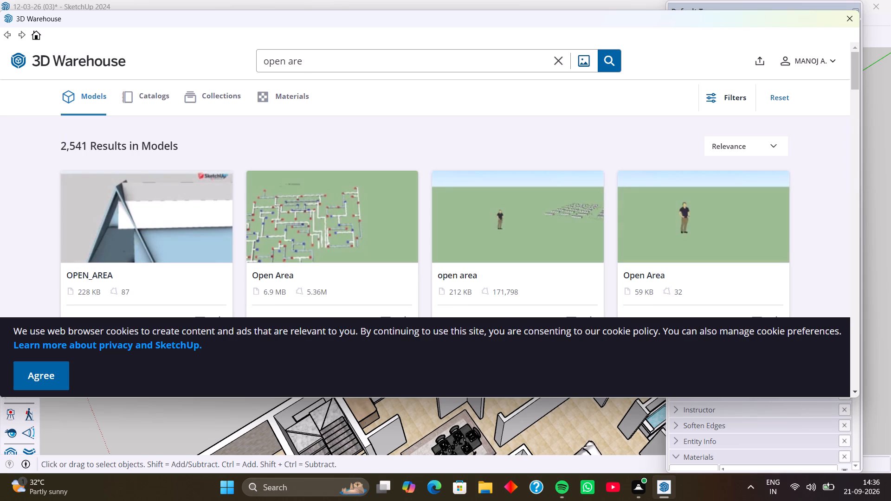
{"action": "type", "text": "sit out area"}
{"action": "key", "text": "Return"}
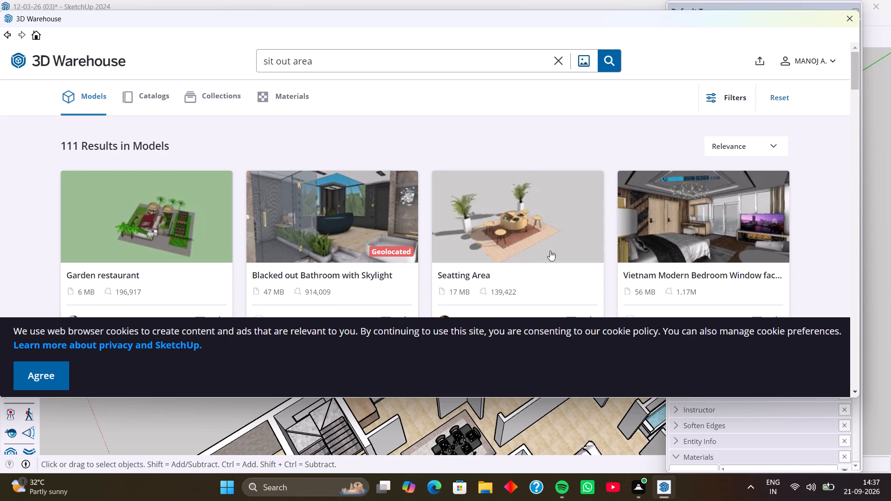
Look through the sit out area results for a suitable outdoor seating model.
{"action": "scroll", "coordinate": [543, 242], "scroll_direction": "down", "scroll_amount": 3}
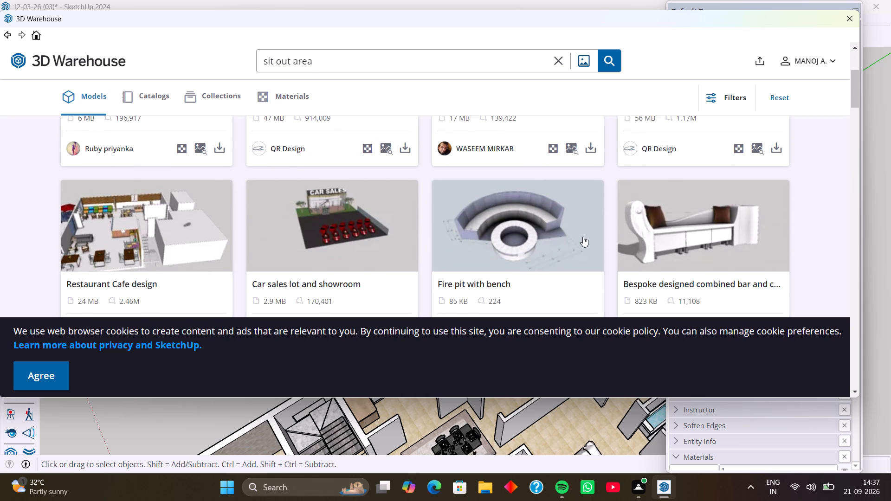
{"action": "scroll", "coordinate": [376, 237], "scroll_direction": "down", "scroll_amount": 3}
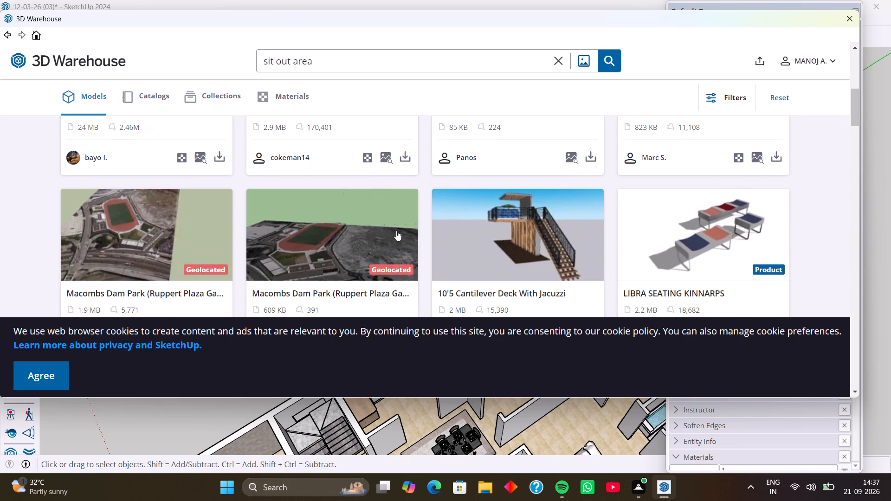
{"action": "scroll", "coordinate": [528, 233], "scroll_direction": "down", "scroll_amount": 5}
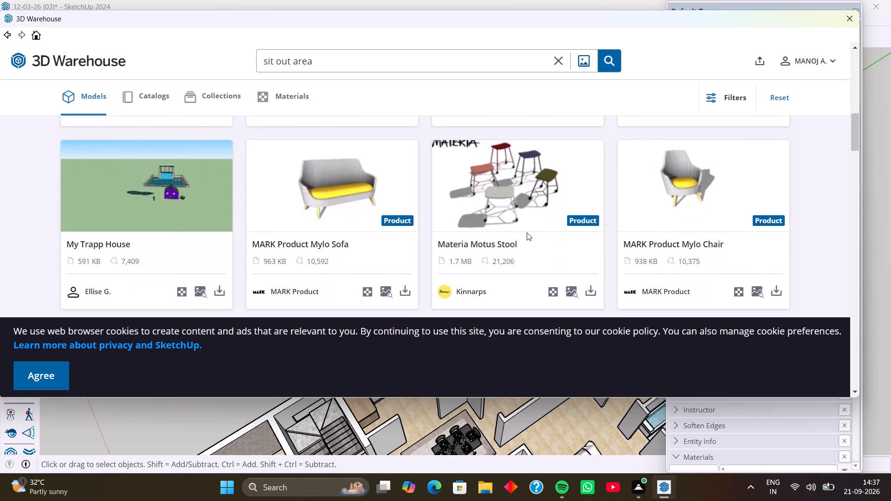
{"action": "scroll", "coordinate": [527, 232], "scroll_direction": "down", "scroll_amount": 4}
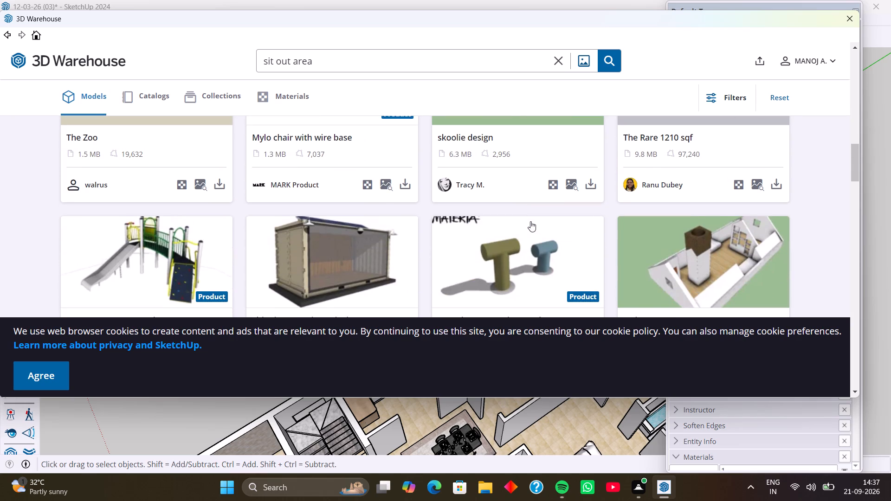
{"action": "scroll", "coordinate": [530, 221], "scroll_direction": "down", "scroll_amount": 6}
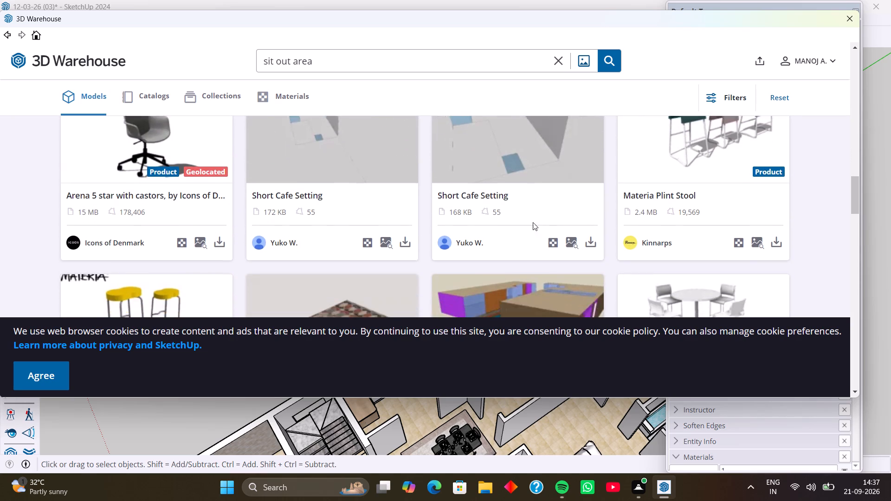
{"action": "scroll", "coordinate": [533, 222], "scroll_direction": "down", "scroll_amount": 2}
{"action": "scroll", "coordinate": [439, 222], "scroll_direction": "down", "scroll_amount": 4}
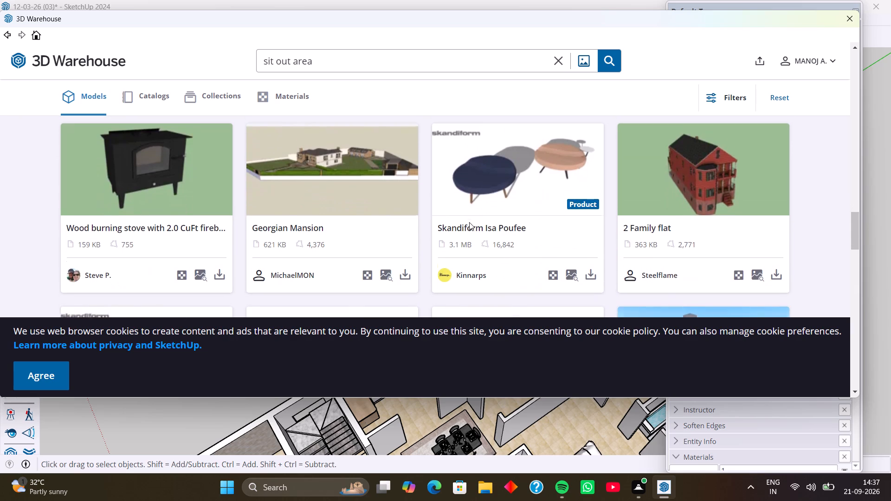
{"action": "scroll", "coordinate": [469, 222], "scroll_direction": "down", "scroll_amount": 12}
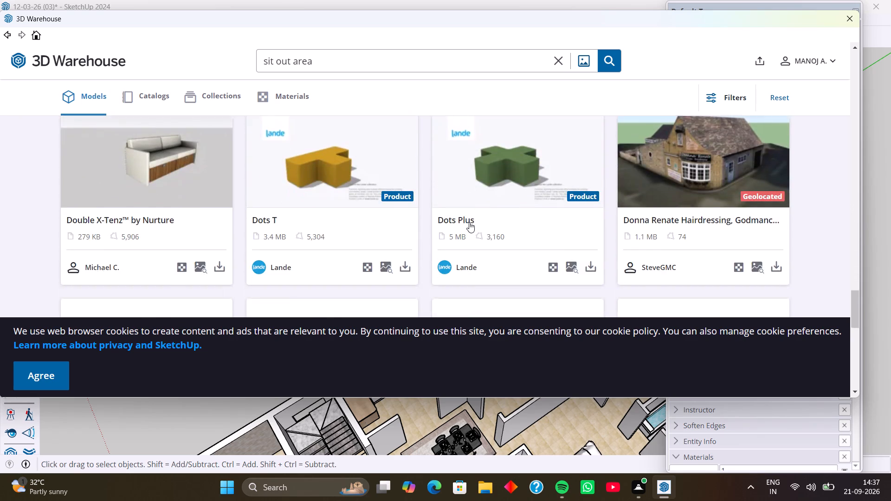
{"action": "scroll", "coordinate": [469, 222], "scroll_direction": "down", "scroll_amount": 4}
{"action": "scroll", "coordinate": [469, 222], "scroll_direction": "up", "scroll_amount": 1}
{"action": "scroll", "coordinate": [469, 222], "scroll_direction": "down", "scroll_amount": 2}
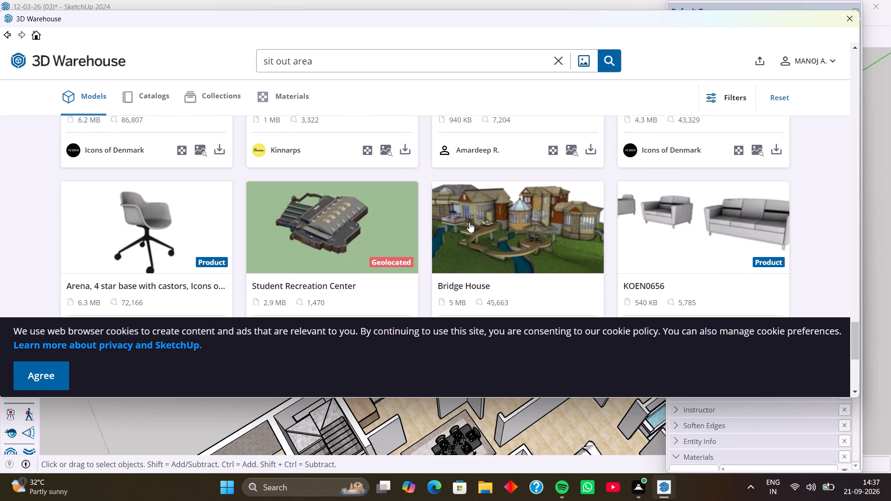
{"action": "scroll", "coordinate": [469, 222], "scroll_direction": "down", "scroll_amount": 9}
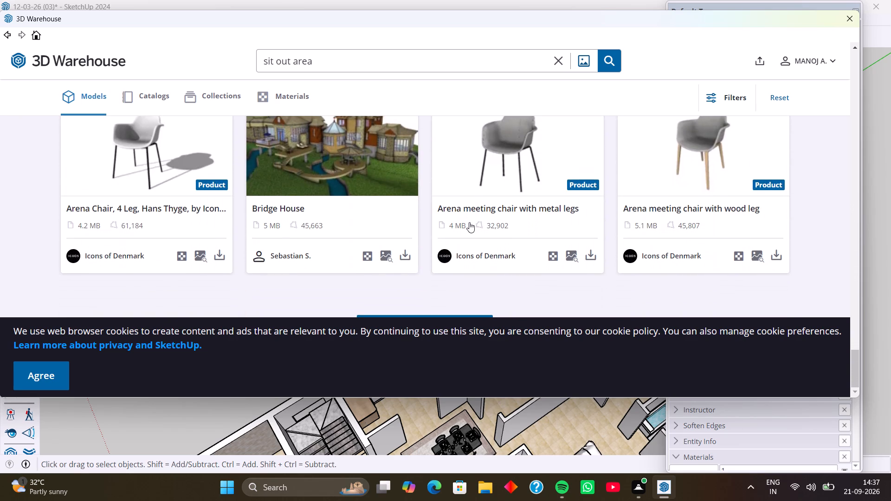
{"action": "scroll", "coordinate": [469, 222], "scroll_direction": "down", "scroll_amount": 5}
{"action": "scroll", "coordinate": [469, 222], "scroll_direction": "up", "scroll_amount": 20}
{"action": "scroll", "coordinate": [469, 222], "scroll_direction": "up", "scroll_amount": 14}
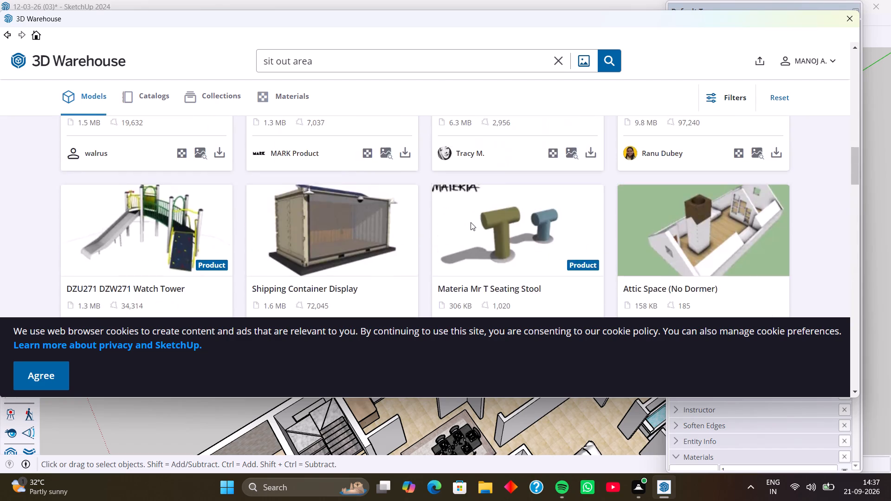
{"action": "scroll", "coordinate": [471, 222], "scroll_direction": "up", "scroll_amount": 16}
{"action": "scroll", "coordinate": [471, 222], "scroll_direction": "up", "scroll_amount": 6}
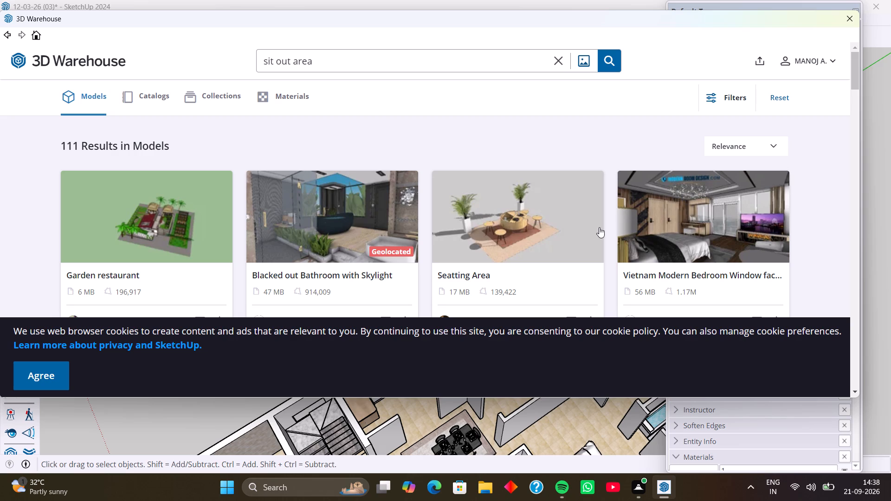
Replace the search term with "living area" and search the 3D Warehouse models again.
{"action": "left_click", "coordinate": [330, 63]}
{"action": "key", "text": "BackSpace"}
{"action": "key", "text": "BackSpace"}
{"action": "key", "text": "BackSpace"}
{"action": "key", "text": "BackSpace"}
{"action": "key", "text": "BackSpace"}
{"action": "key", "text": "BackSpace"}
{"action": "key", "text": "BackSpace"}
{"action": "key", "text": "BackSpace"}
{"action": "key", "text": "BackSpace"}
{"action": "key", "text": "BackSpace"}
{"action": "key", "text": "BackSpace"}
{"action": "key", "text": "BackSpace"}
{"action": "key", "text": "BackSpace"}
{"action": "key", "text": "BackSpace"}
{"action": "key", "text": "BackSpace"}
{"action": "key", "text": "BackSpace"}
{"action": "key", "text": "BackSpace"}
{"action": "key", "text": "BackSpace"}
{"action": "key", "text": "BackSpace"}
{"action": "key", "text": "BackSpace"}
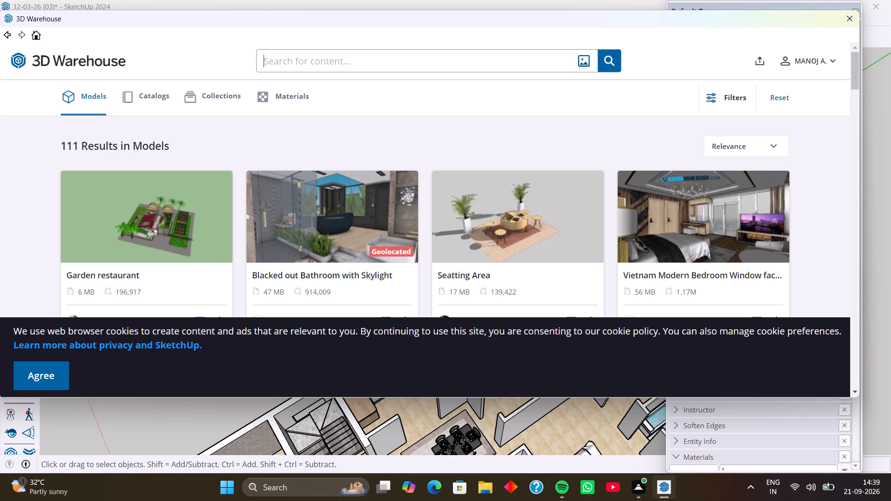
{"action": "type", "text": "living"}
{"action": "key", "text": "space"}
{"action": "type", "text": "area"}
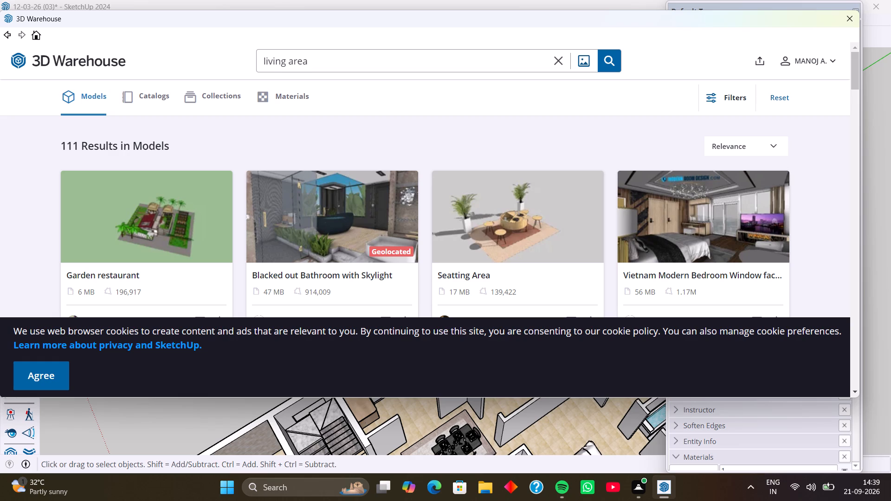
{"action": "key", "text": "Return"}
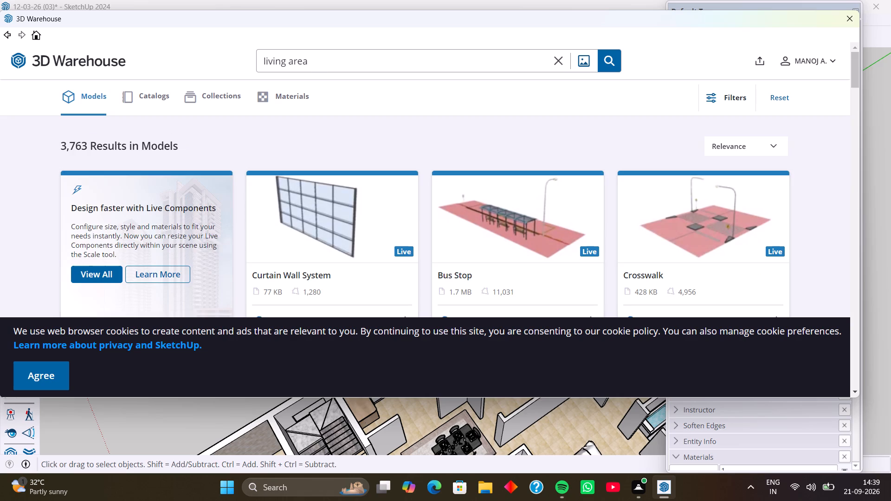
Find the 1.9 MB "ALIVAR : LIVING AREA" model among the results and download it directly into the SketchUp model.
{"action": "scroll", "coordinate": [394, 169], "scroll_direction": "down", "scroll_amount": 4}
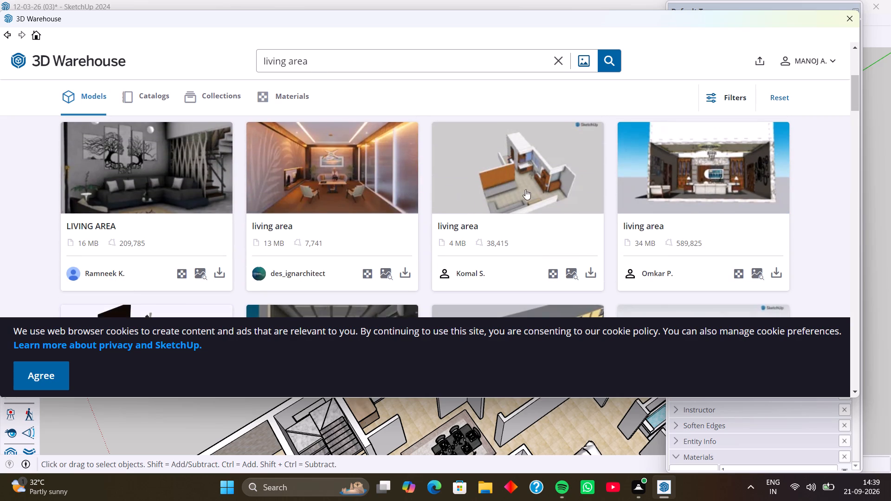
{"action": "scroll", "coordinate": [402, 188], "scroll_direction": "down", "scroll_amount": 2}
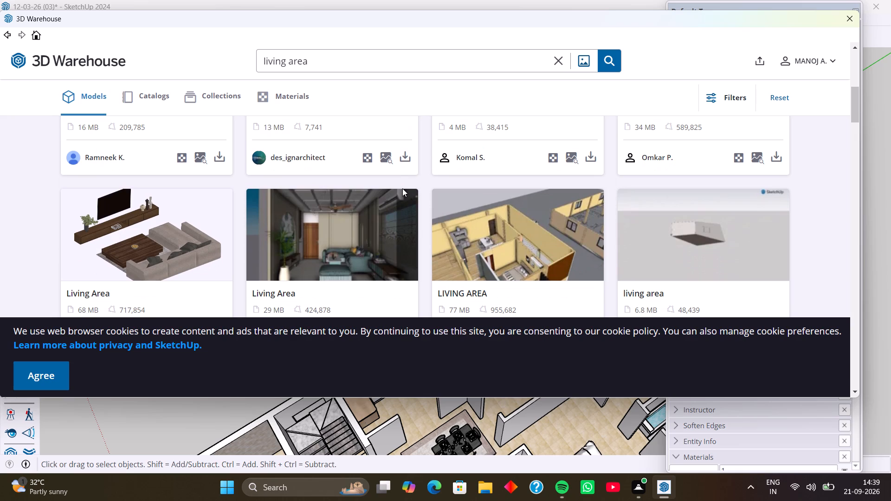
{"action": "scroll", "coordinate": [402, 188], "scroll_direction": "down", "scroll_amount": 2}
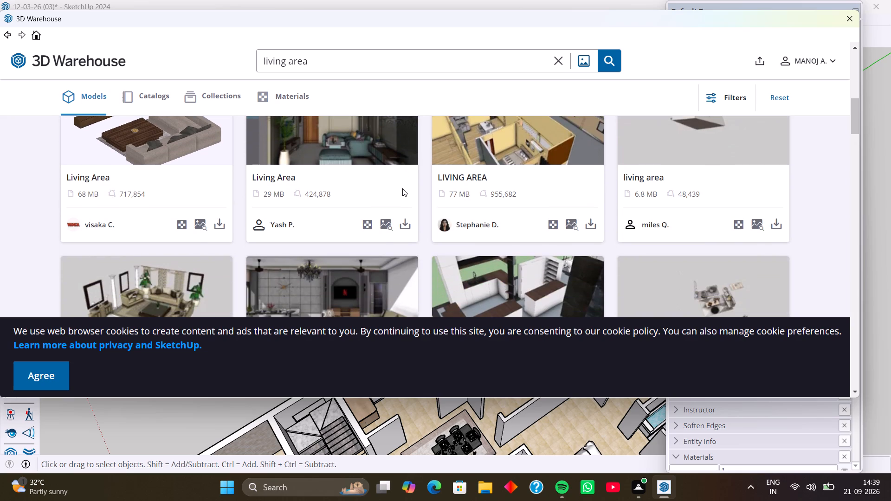
{"action": "scroll", "coordinate": [412, 199], "scroll_direction": "down", "scroll_amount": 2}
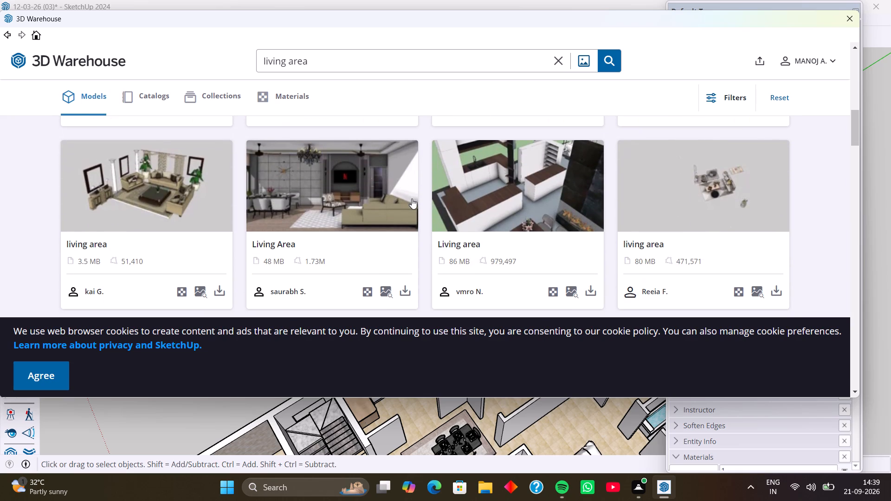
{"action": "scroll", "coordinate": [412, 199], "scroll_direction": "up", "scroll_amount": 1}
{"action": "scroll", "coordinate": [412, 199], "scroll_direction": "down", "scroll_amount": 4}
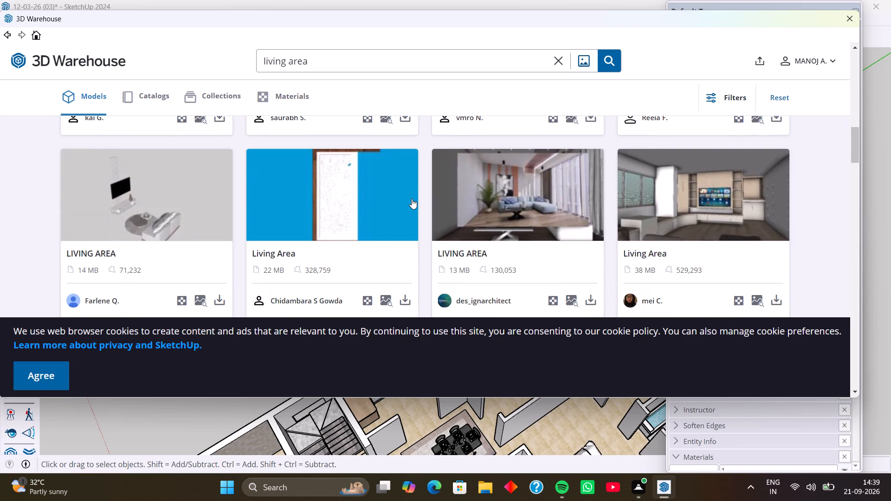
{"action": "scroll", "coordinate": [412, 199], "scroll_direction": "down", "scroll_amount": 3}
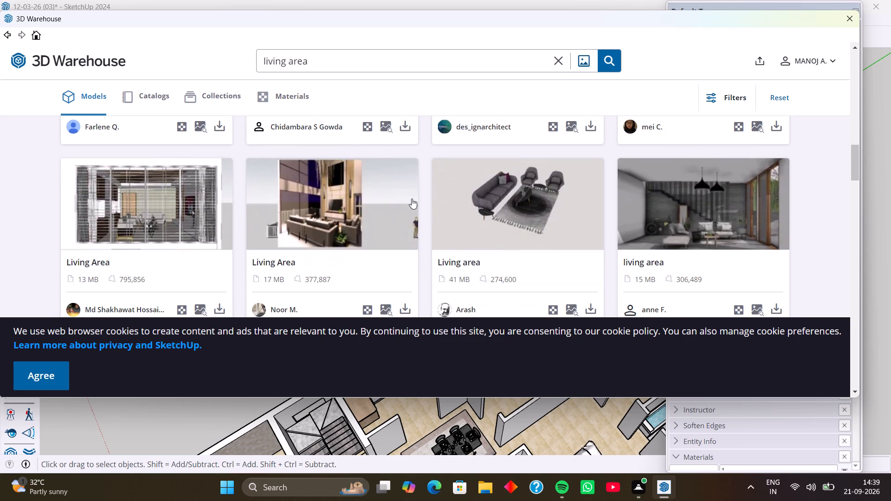
{"action": "scroll", "coordinate": [412, 199], "scroll_direction": "down", "scroll_amount": 2}
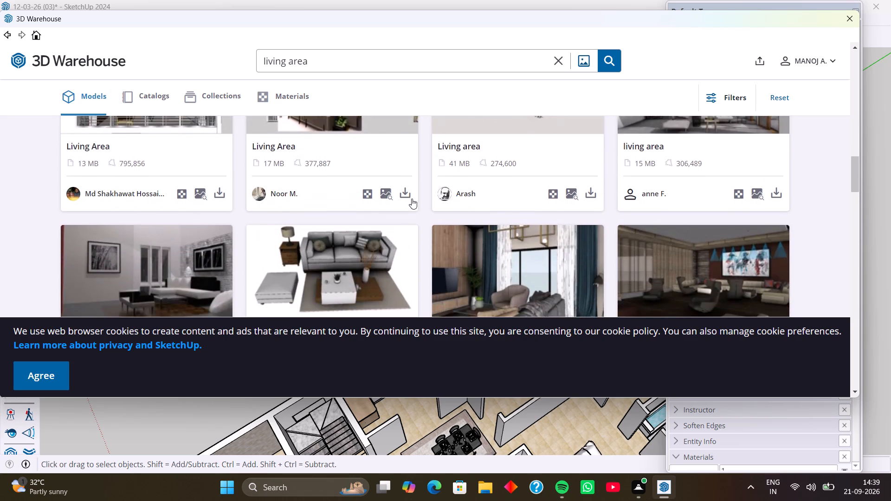
{"action": "scroll", "coordinate": [412, 199], "scroll_direction": "down", "scroll_amount": 4}
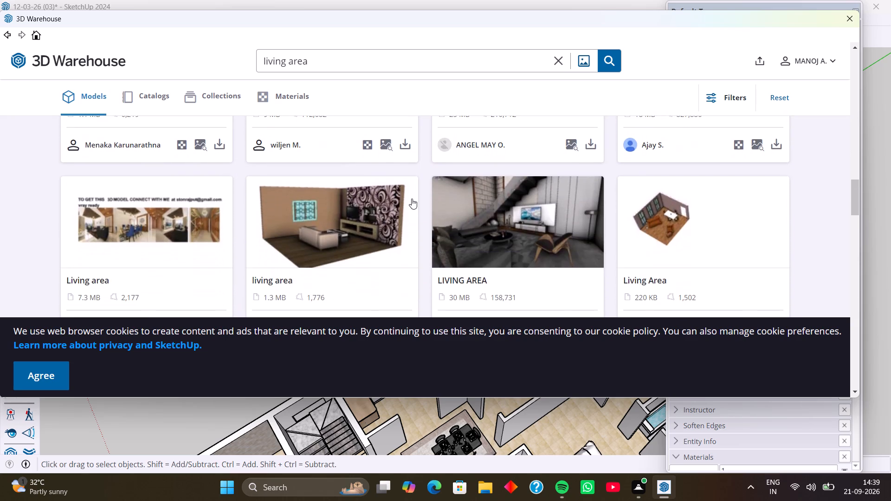
{"action": "scroll", "coordinate": [412, 199], "scroll_direction": "down", "scroll_amount": 4}
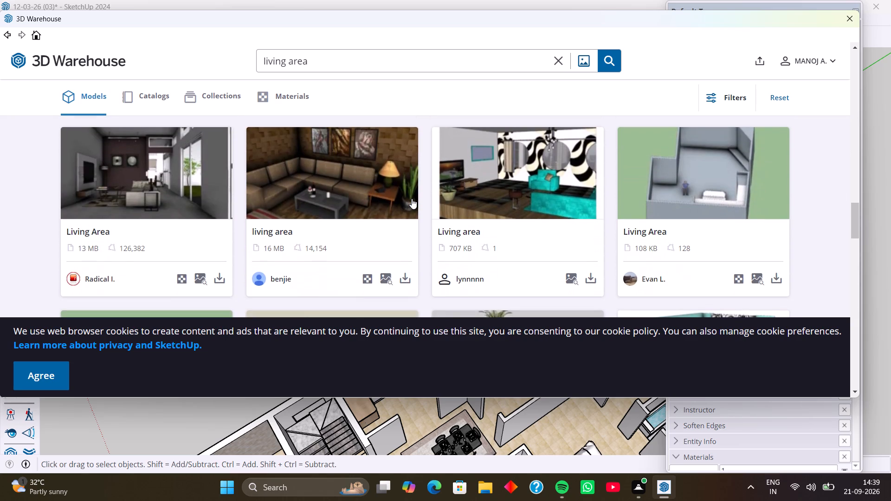
{"action": "scroll", "coordinate": [488, 189], "scroll_direction": "down", "scroll_amount": 3}
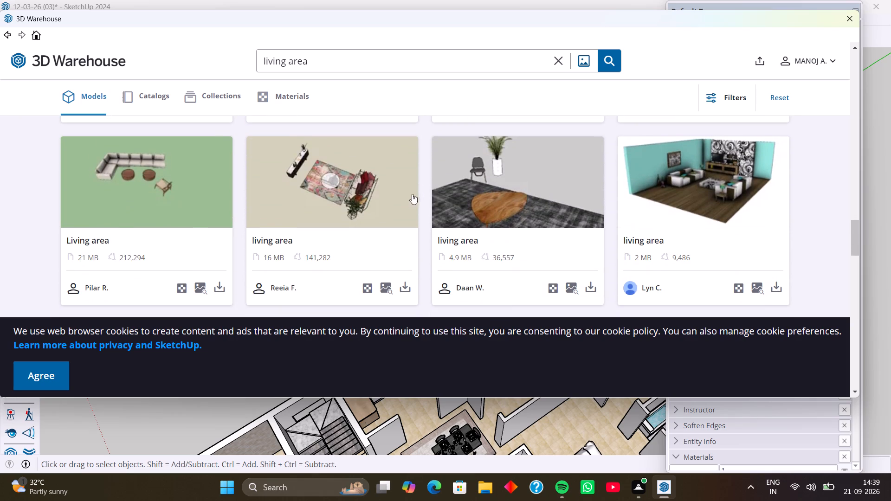
{"action": "scroll", "coordinate": [383, 199], "scroll_direction": "down", "scroll_amount": 2}
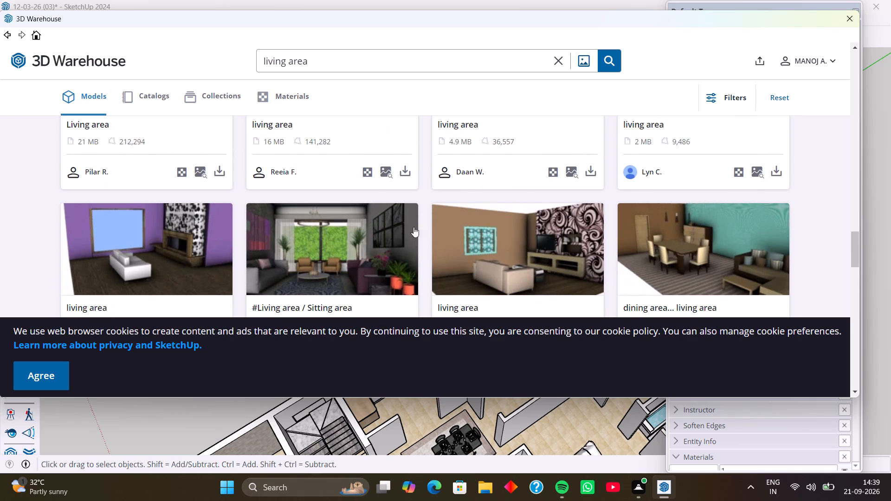
{"action": "scroll", "coordinate": [519, 228], "scroll_direction": "down", "scroll_amount": 1}
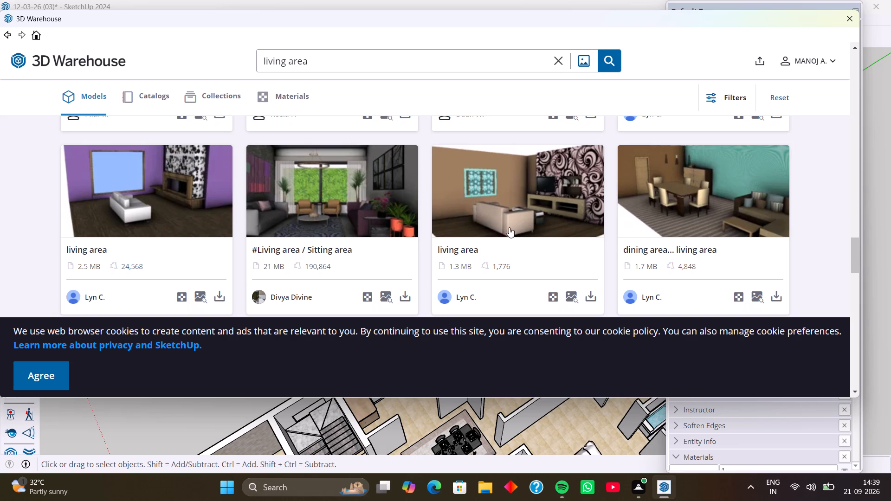
{"action": "scroll", "coordinate": [394, 201], "scroll_direction": "down", "scroll_amount": 3}
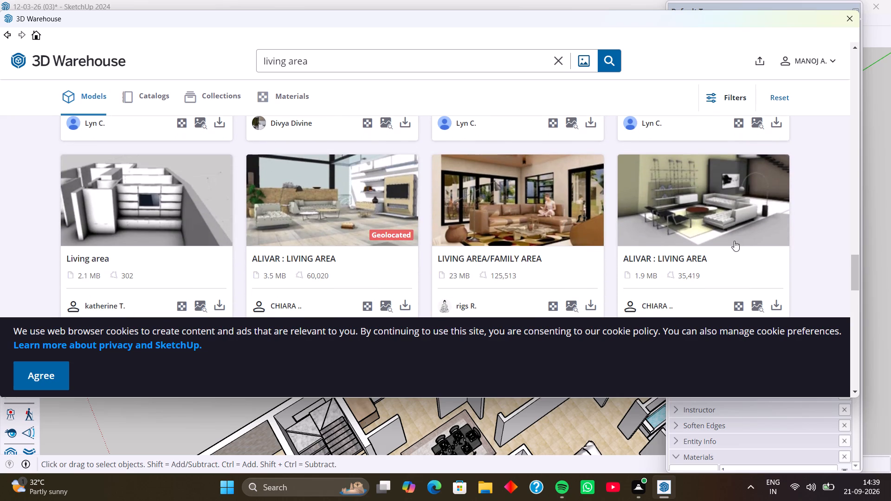
{"action": "scroll", "coordinate": [734, 241], "scroll_direction": "down", "scroll_amount": 1}
{"action": "left_click", "coordinate": [778, 248]}
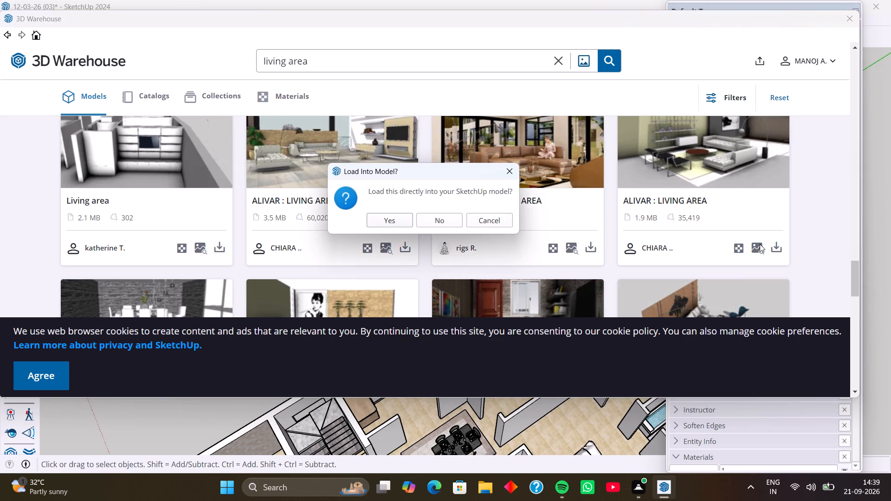
{"action": "left_click", "coordinate": [395, 217]}
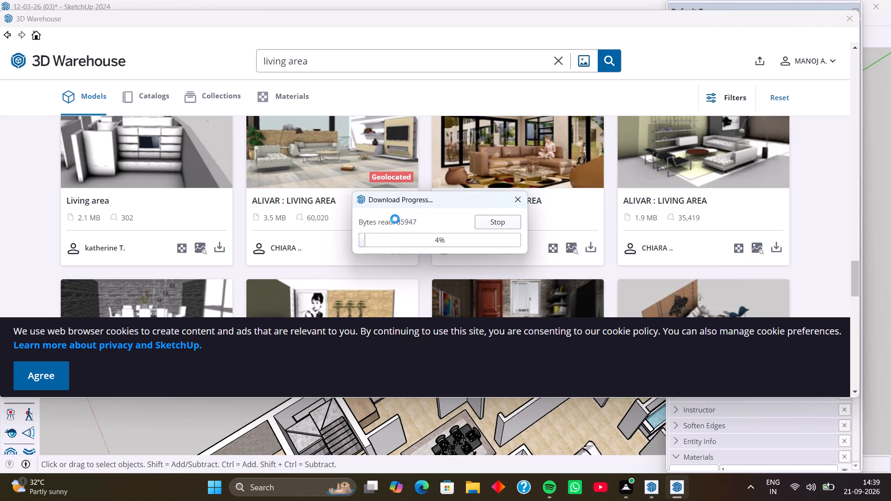
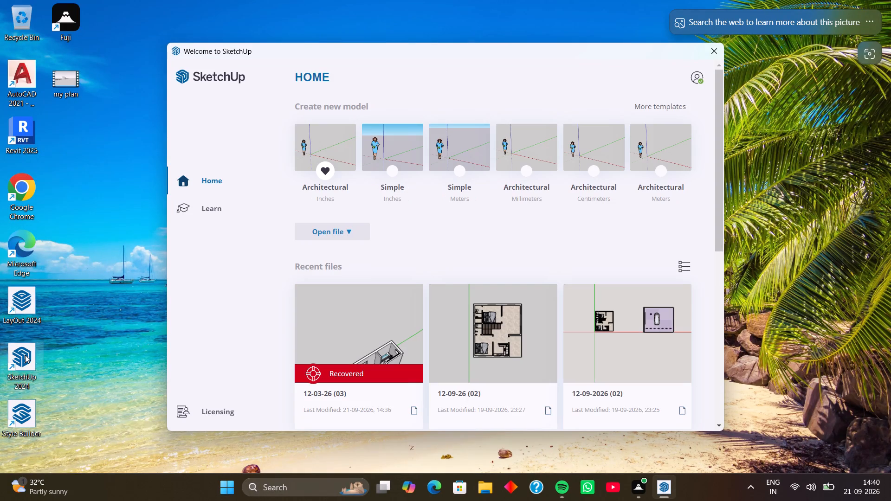
Open the recovered 12-03-26 (03) model from the recent files.
{"action": "left_click", "coordinate": [362, 360]}
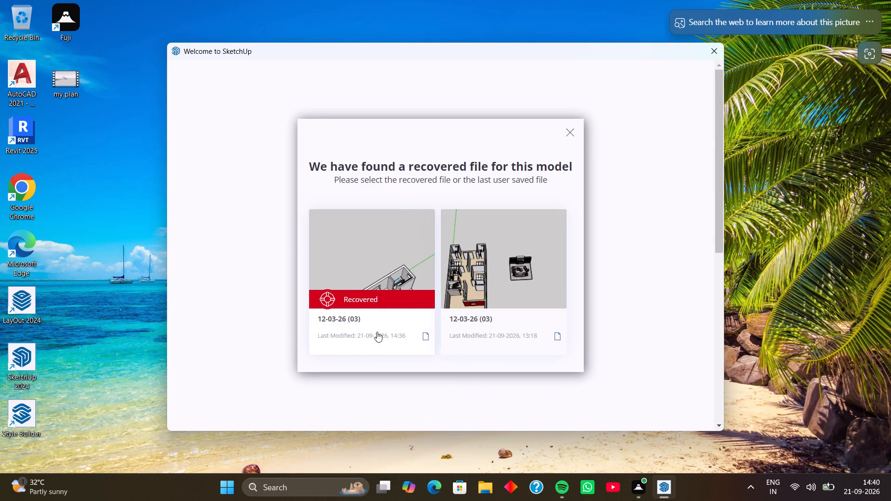
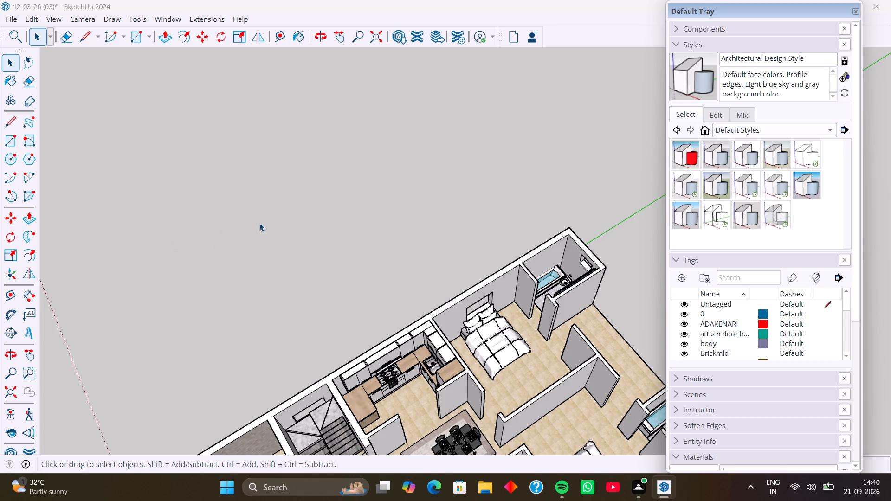
Examine the house model's overall layout and the furniture already placed in the living room behind the red wall.
{"action": "scroll", "coordinate": [260, 217], "scroll_direction": "down", "scroll_amount": 12}
{"action": "middle_click_drag", "start_coordinate": [294, 256], "coordinate": [284, 244]}
{"action": "scroll", "coordinate": [282, 246], "scroll_direction": "down", "scroll_amount": 2}
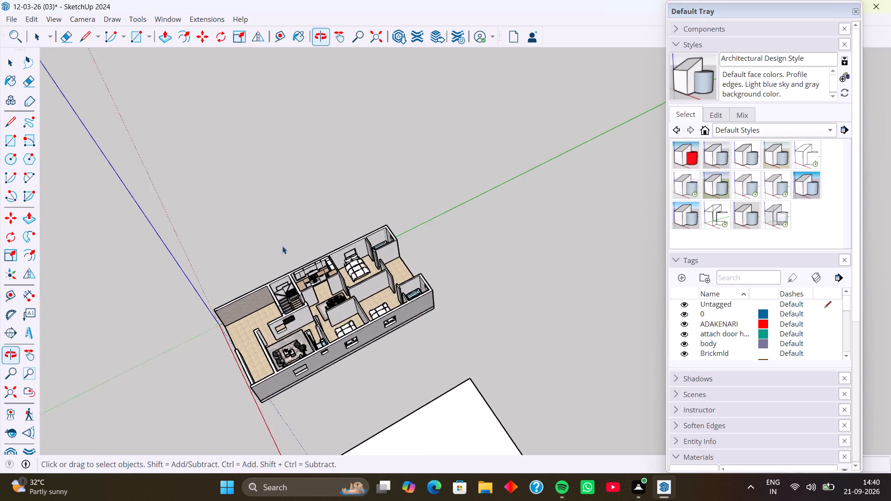
{"action": "scroll", "coordinate": [282, 246], "scroll_direction": "down", "scroll_amount": 3}
{"action": "middle_click_drag", "start_coordinate": [284, 270], "coordinate": [383, 261]}
{"action": "scroll", "coordinate": [361, 270], "scroll_direction": "down", "scroll_amount": 6}
{"action": "middle_click_drag", "start_coordinate": [334, 291], "coordinate": [407, 285]}
{"action": "scroll", "coordinate": [336, 326], "scroll_direction": "up", "scroll_amount": 4}
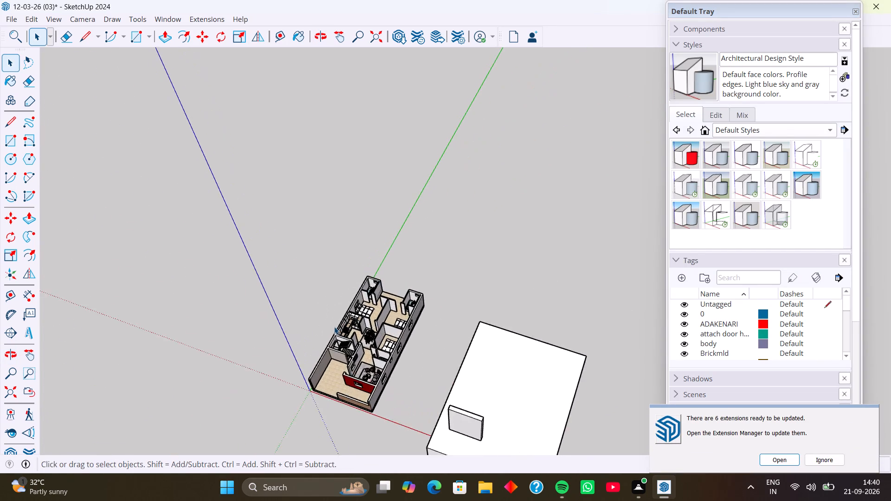
{"action": "scroll", "coordinate": [334, 327], "scroll_direction": "up", "scroll_amount": 6}
{"action": "middle_click_drag", "start_coordinate": [371, 363], "coordinate": [449, 369]}
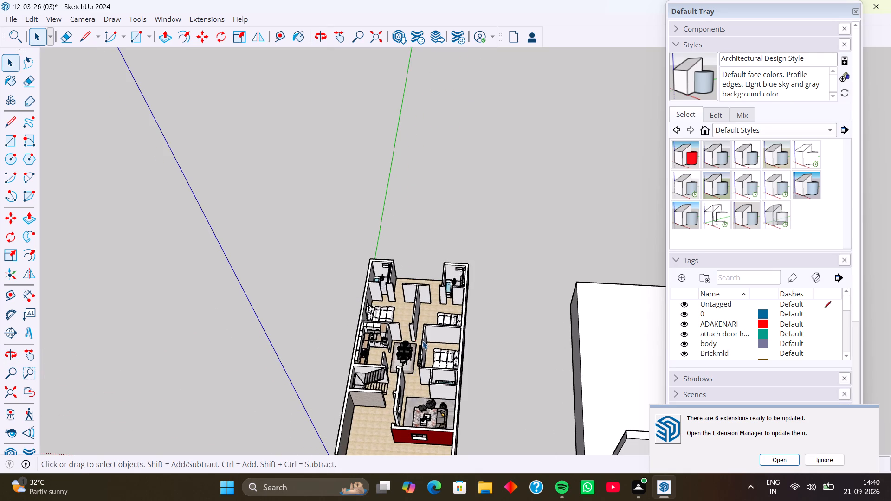
{"action": "middle_click_drag", "start_coordinate": [422, 341], "coordinate": [320, 253]}
{"action": "scroll", "coordinate": [331, 283], "scroll_direction": "up", "scroll_amount": 1}
{"action": "middle_click_drag", "start_coordinate": [336, 281], "coordinate": [367, 276]}
{"action": "middle_click", "coordinate": [334, 296]}
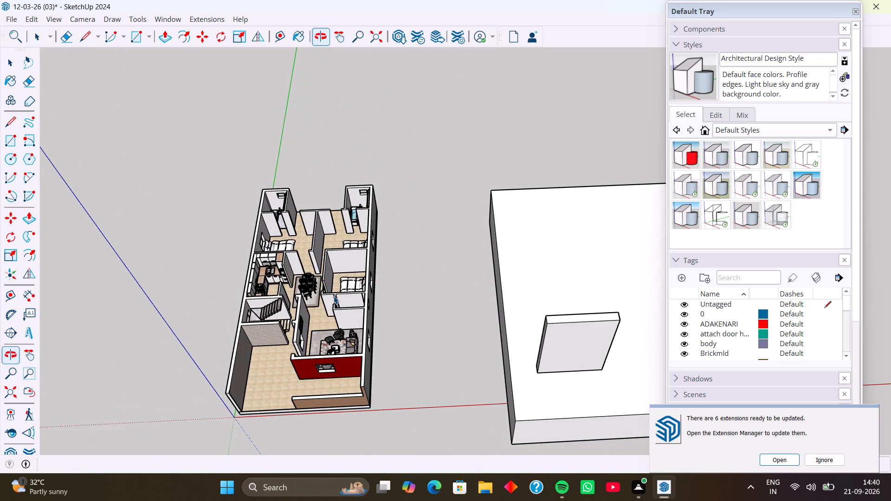
{"action": "middle_click", "coordinate": [348, 356]}
{"action": "scroll", "coordinate": [350, 346], "scroll_direction": "up", "scroll_amount": 8}
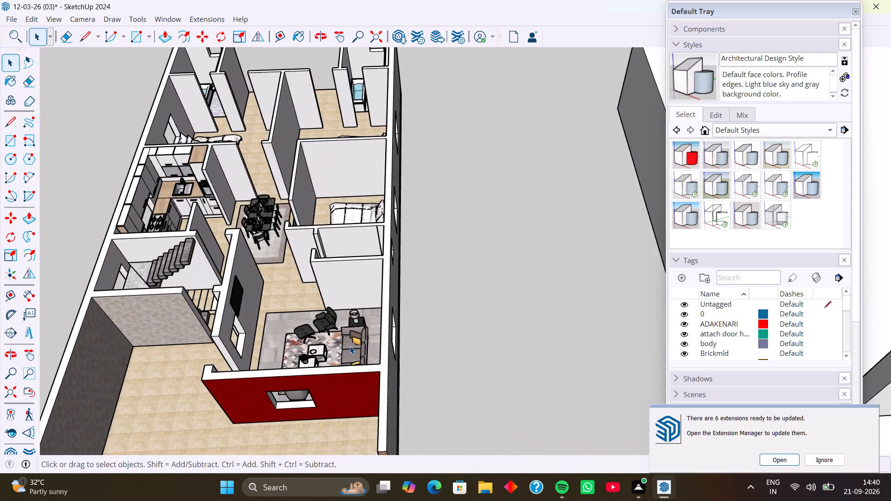
{"action": "middle_click_drag", "start_coordinate": [350, 346], "coordinate": [297, 360]}
{"action": "left_click", "coordinate": [326, 329]}
{"action": "scroll", "coordinate": [326, 329], "scroll_direction": "up", "scroll_amount": 9}
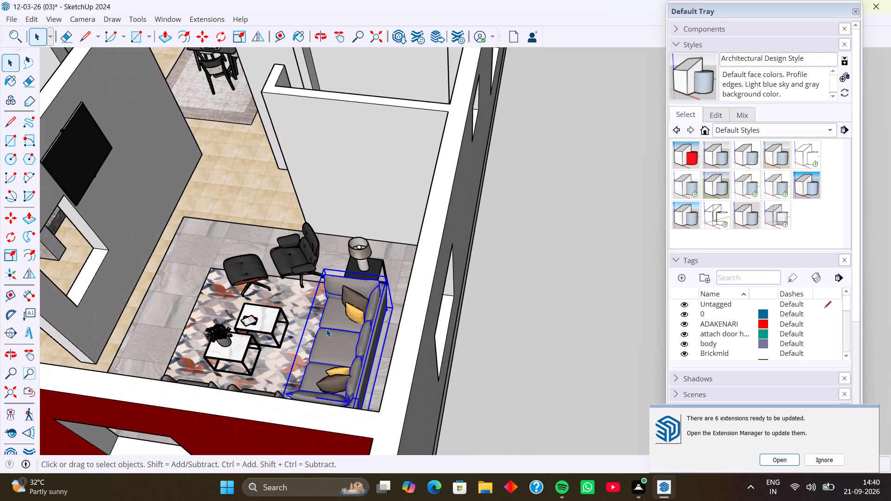
{"action": "scroll", "coordinate": [326, 329], "scroll_direction": "down", "scroll_amount": 7}
{"action": "left_click", "coordinate": [486, 276]}
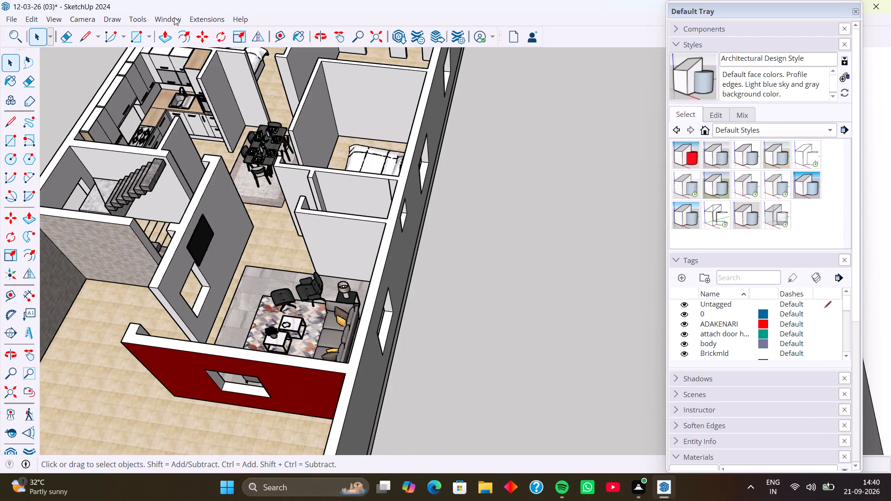
Search 3D Warehouse for "living".
{"action": "left_click", "coordinate": [167, 20]}
{"action": "left_click", "coordinate": [204, 115]}
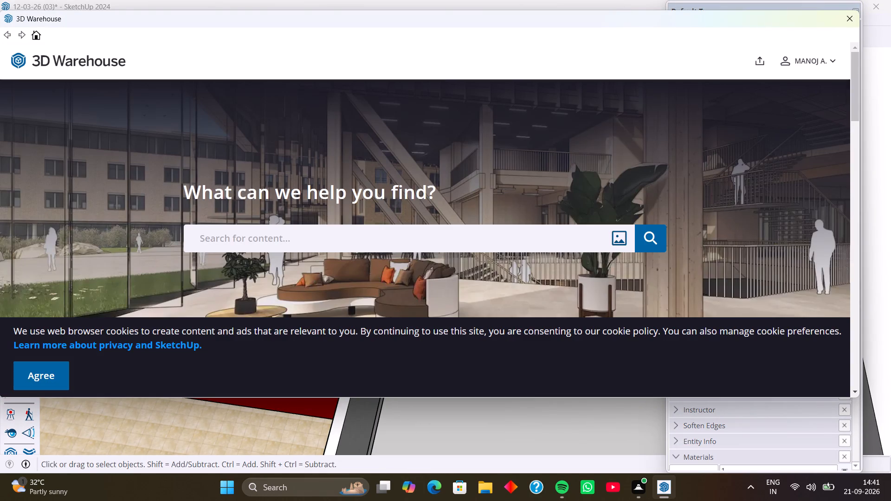
{"action": "left_click", "coordinate": [366, 236]}
{"action": "scroll", "coordinate": [307, 161], "scroll_direction": "down", "scroll_amount": 3}
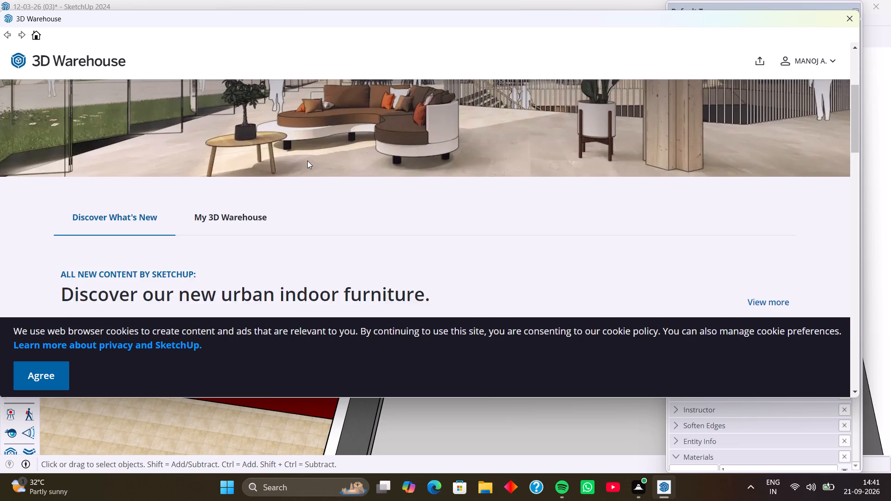
{"action": "scroll", "coordinate": [307, 161], "scroll_direction": "up", "scroll_amount": 3}
{"action": "type", "text": "living"}
{"action": "key", "text": "Return"}
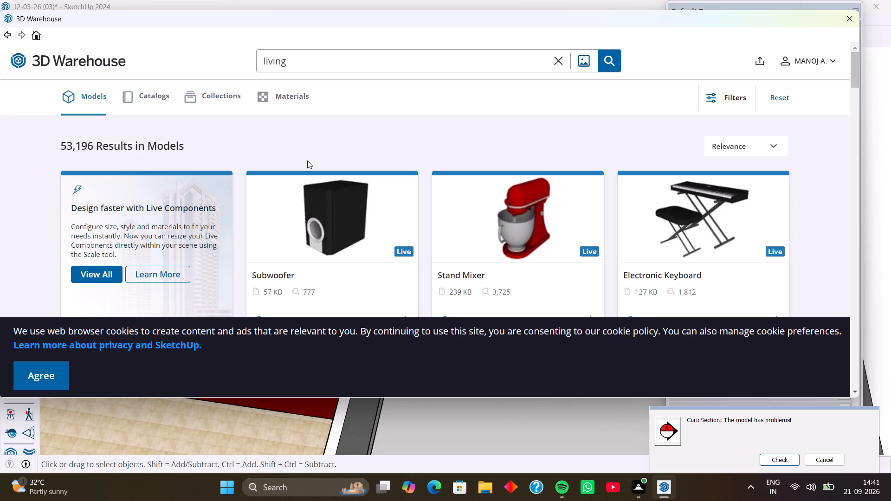
Find the 611 KB "Living" set with white sofa, two armchairs, coffee table and TV unit, and load it directly into the model.
{"action": "scroll", "coordinate": [345, 178], "scroll_direction": "down", "scroll_amount": 3}
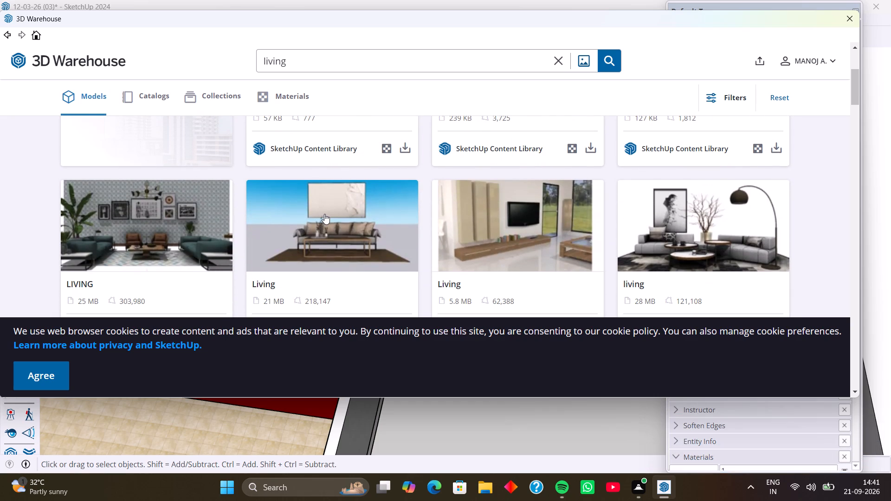
{"action": "scroll", "coordinate": [324, 214], "scroll_direction": "down", "scroll_amount": 3}
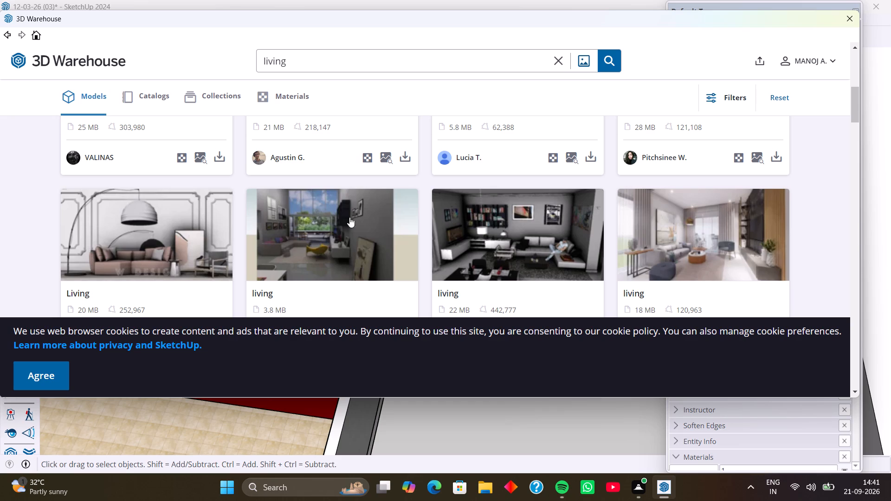
{"action": "scroll", "coordinate": [461, 222], "scroll_direction": "down", "scroll_amount": 2}
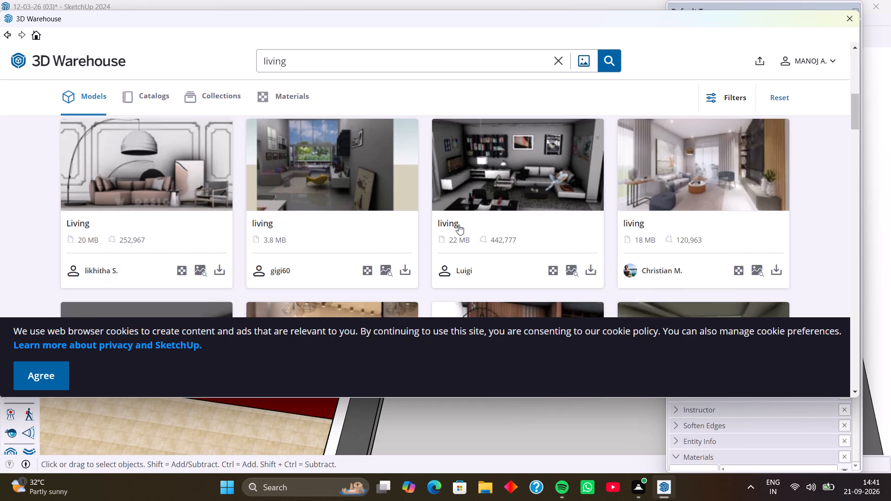
{"action": "scroll", "coordinate": [458, 225], "scroll_direction": "down", "scroll_amount": 2}
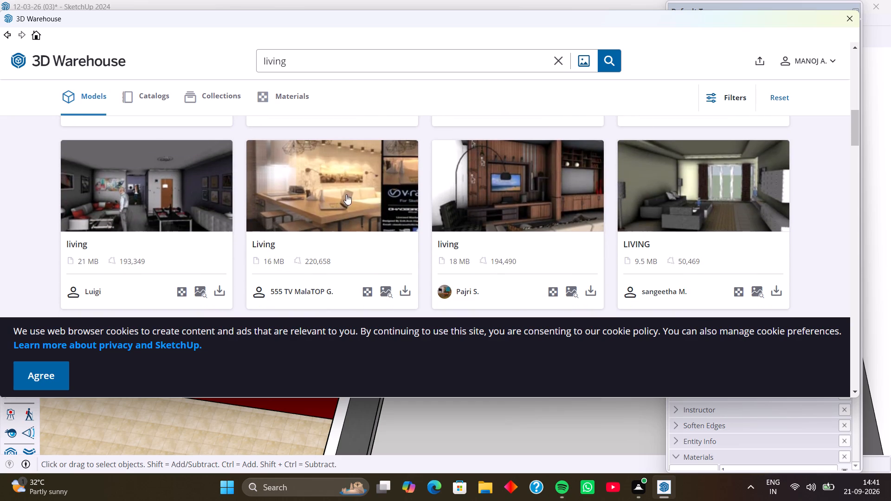
{"action": "scroll", "coordinate": [447, 189], "scroll_direction": "down", "scroll_amount": 4}
{"action": "scroll", "coordinate": [413, 188], "scroll_direction": "up", "scroll_amount": 2}
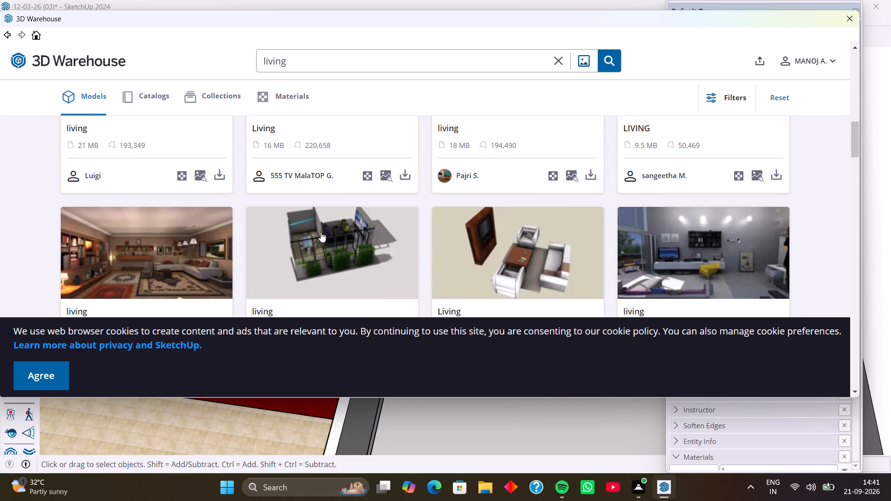
{"action": "scroll", "coordinate": [548, 253], "scroll_direction": "down", "scroll_amount": 1}
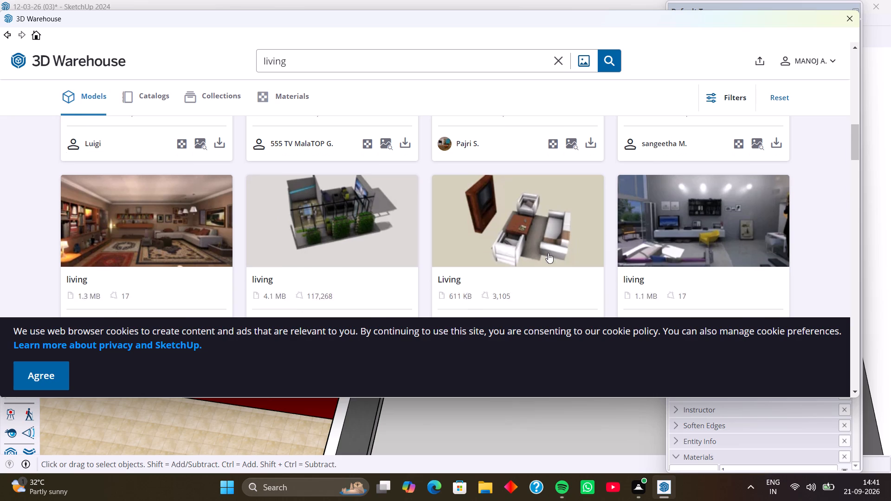
{"action": "scroll", "coordinate": [588, 267], "scroll_direction": "down", "scroll_amount": 1}
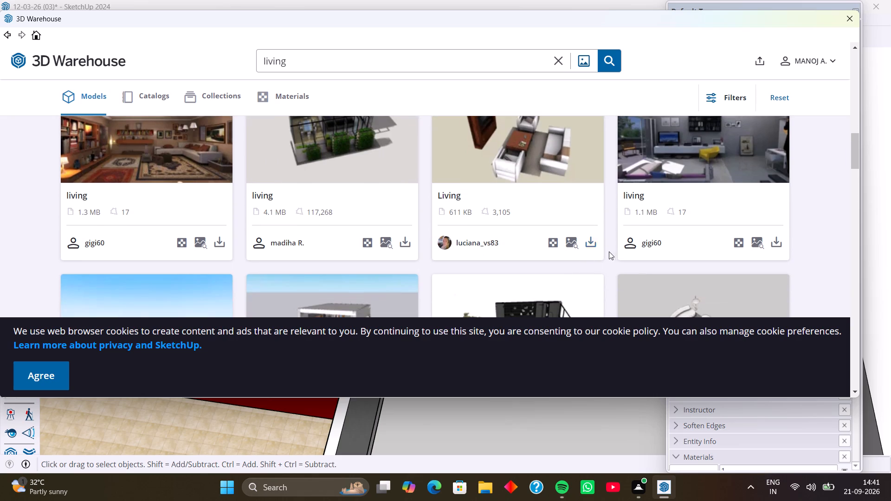
{"action": "scroll", "coordinate": [512, 242], "scroll_direction": "down", "scroll_amount": 2}
{"action": "scroll", "coordinate": [567, 210], "scroll_direction": "up", "scroll_amount": 1}
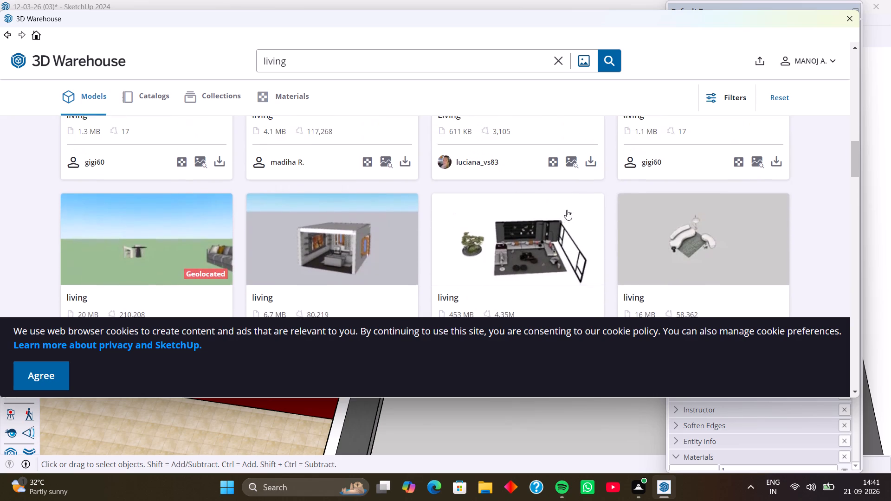
{"action": "scroll", "coordinate": [567, 210], "scroll_direction": "up", "scroll_amount": 1}
{"action": "left_click", "coordinate": [588, 239]}
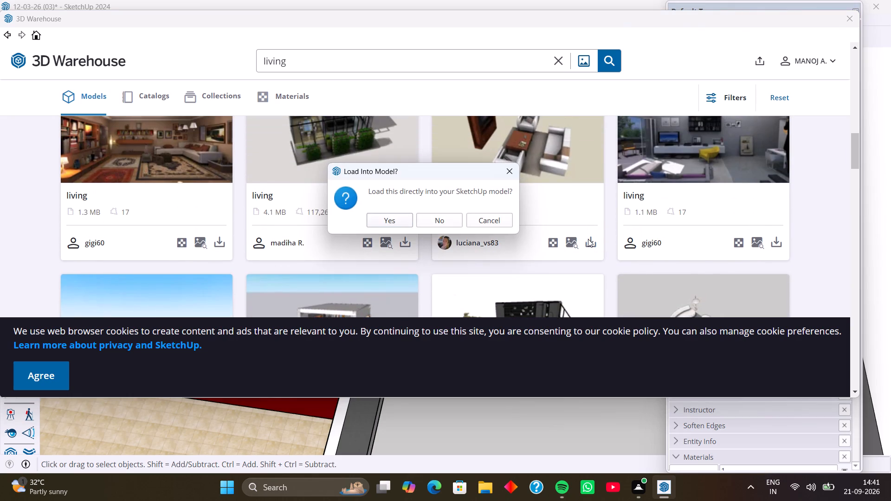
{"action": "left_click", "coordinate": [403, 218]}
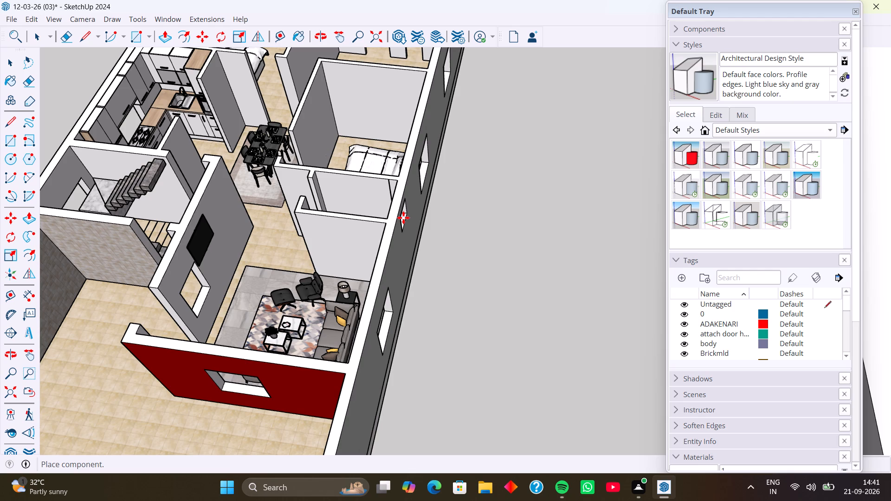
Place the loaded living furniture set on the empty ground outside the house, beyond the bathroom end.
{"action": "scroll", "coordinate": [482, 208], "scroll_direction": "down", "scroll_amount": 2}
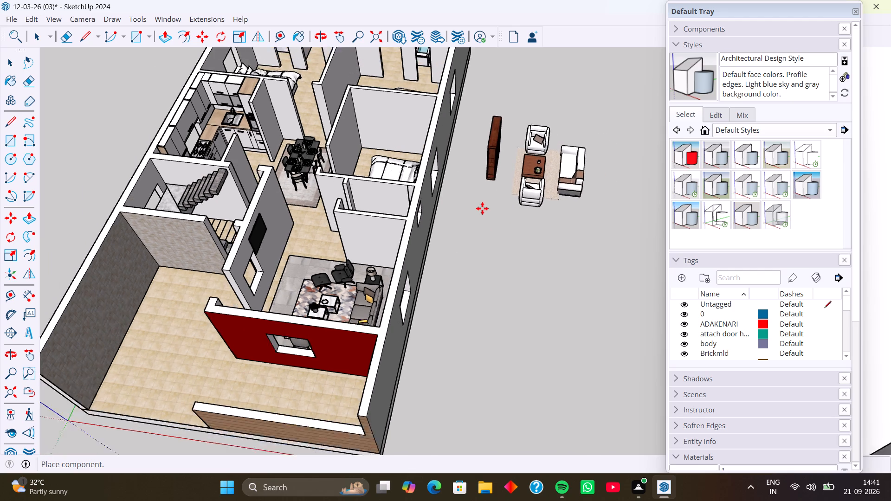
{"action": "scroll", "coordinate": [482, 208], "scroll_direction": "down", "scroll_amount": 1}
{"action": "middle_click_drag", "start_coordinate": [483, 202], "coordinate": [416, 262]}
{"action": "scroll", "coordinate": [482, 165], "scroll_direction": "down", "scroll_amount": 3}
{"action": "middle_click_drag", "start_coordinate": [482, 165], "coordinate": [467, 183], "text": "shift"}
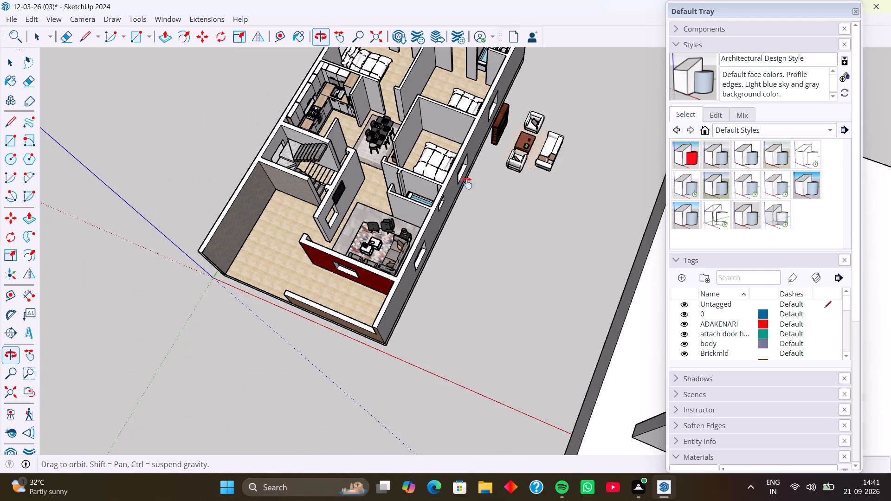
{"action": "middle_click_drag", "start_coordinate": [467, 183], "coordinate": [346, 308], "text": "shift"}
{"action": "middle_click_drag", "start_coordinate": [388, 185], "coordinate": [337, 273], "text": "shift"}
{"action": "scroll", "coordinate": [313, 231], "scroll_direction": "up", "scroll_amount": 4}
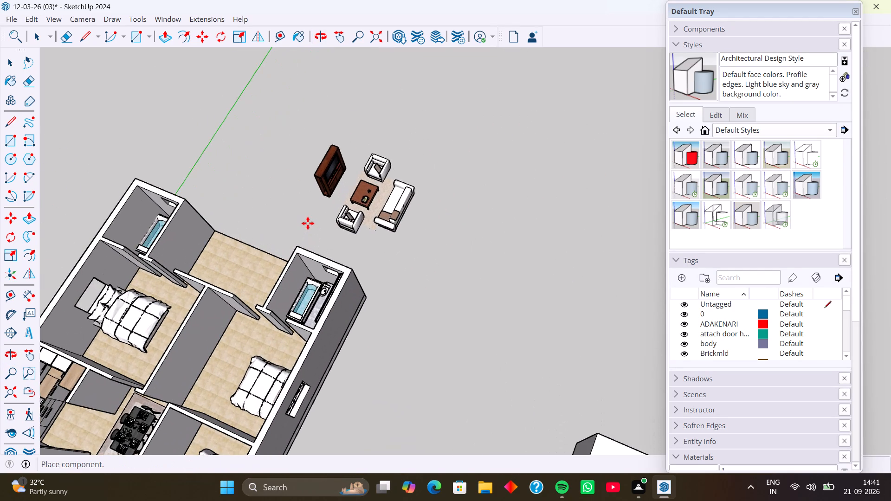
{"action": "left_click", "coordinate": [308, 223]}
Rotate the furniture set a quarter turn about the vertical axis, from its bottom corner, aligning it with the red axis.
{"action": "middle_click_drag", "start_coordinate": [342, 237], "coordinate": [277, 238]}
{"action": "middle_click_drag", "start_coordinate": [354, 251], "coordinate": [326, 257]}
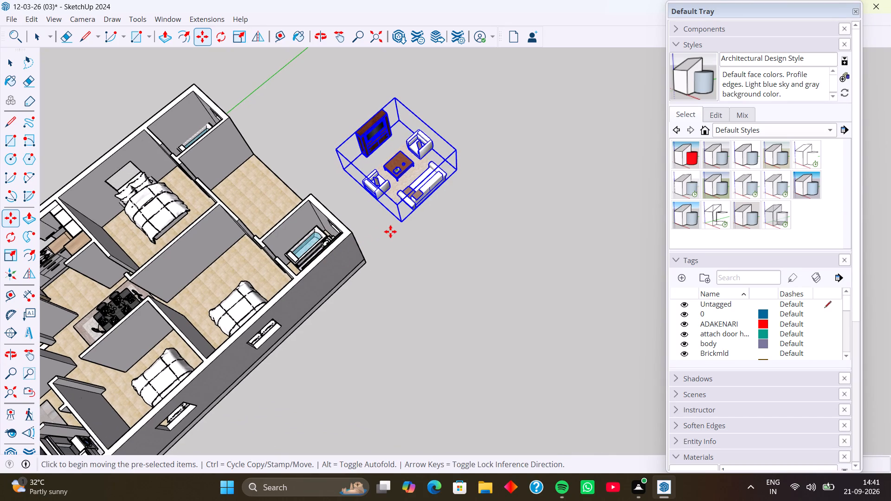
{"action": "left_click", "coordinate": [6, 238]}
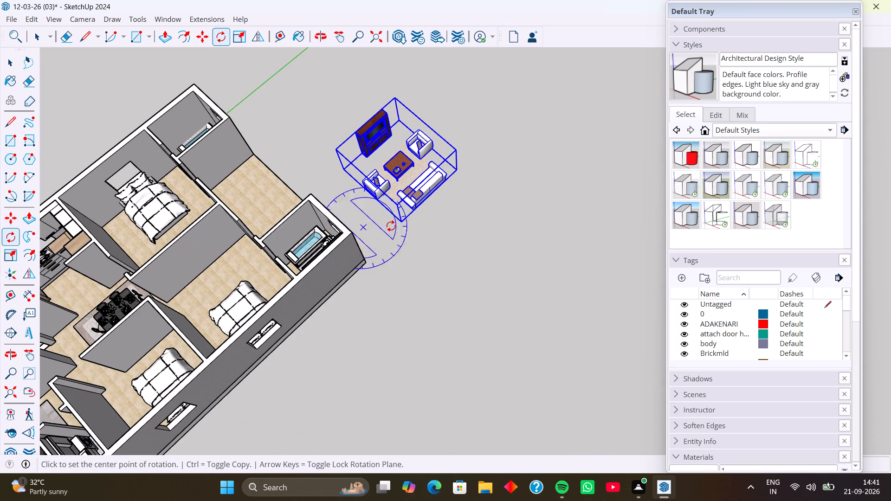
{"action": "key", "text": "Up"}
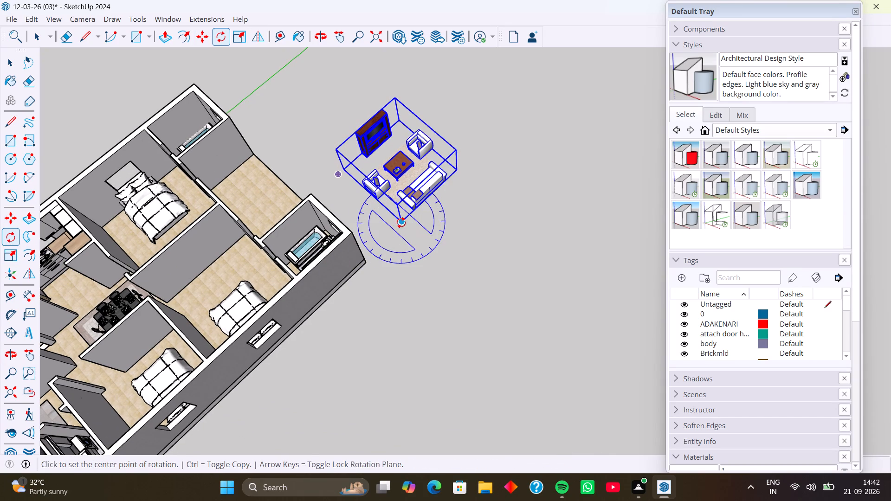
{"action": "left_click", "coordinate": [401, 223]}
{"action": "left_click", "coordinate": [465, 167]}
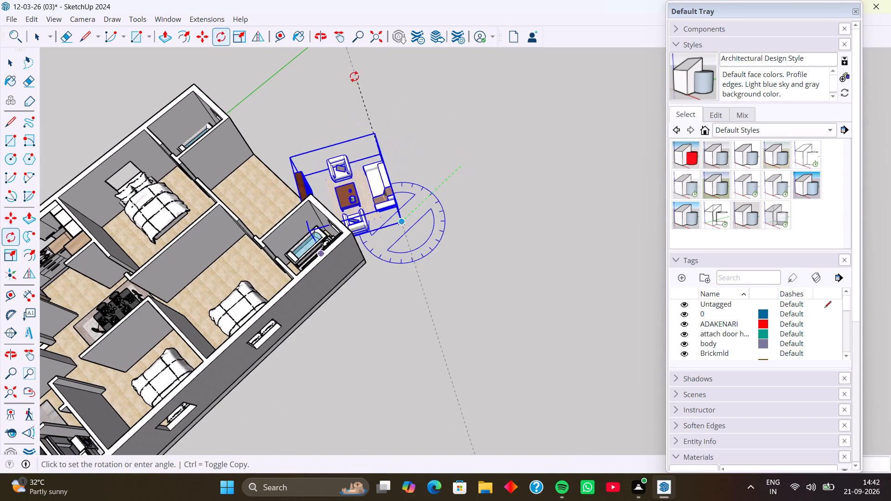
{"action": "left_click", "coordinate": [265, 105]}
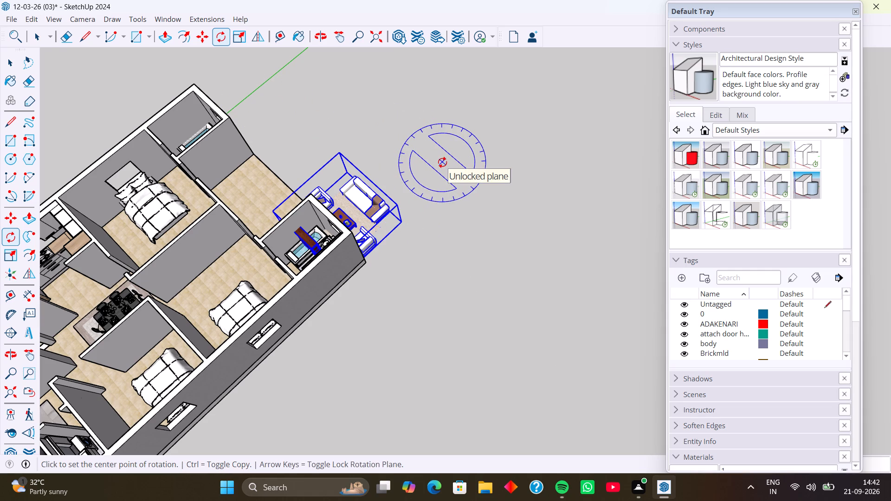
Move the furniture set clear of the bathroom walls onto the open ground beside the house.
{"action": "key", "text": "space"}
{"action": "key", "text": "m"}
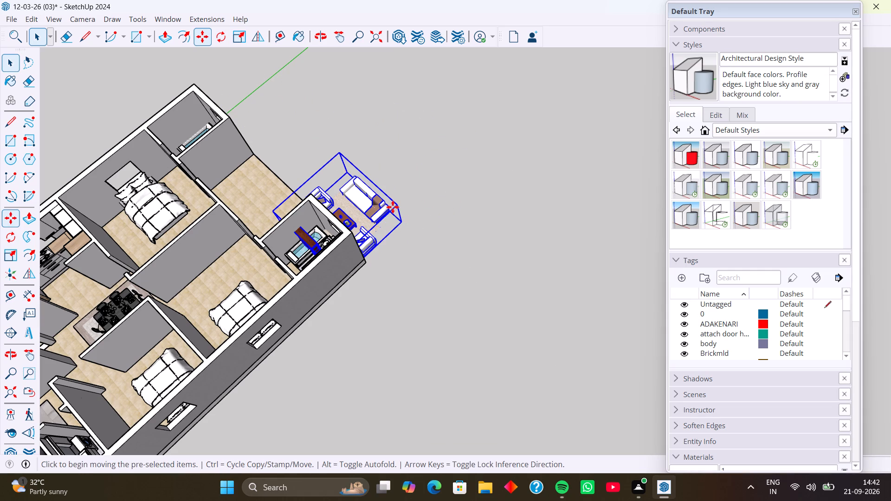
{"action": "left_click", "coordinate": [396, 203]}
{"action": "left_click", "coordinate": [406, 123]}
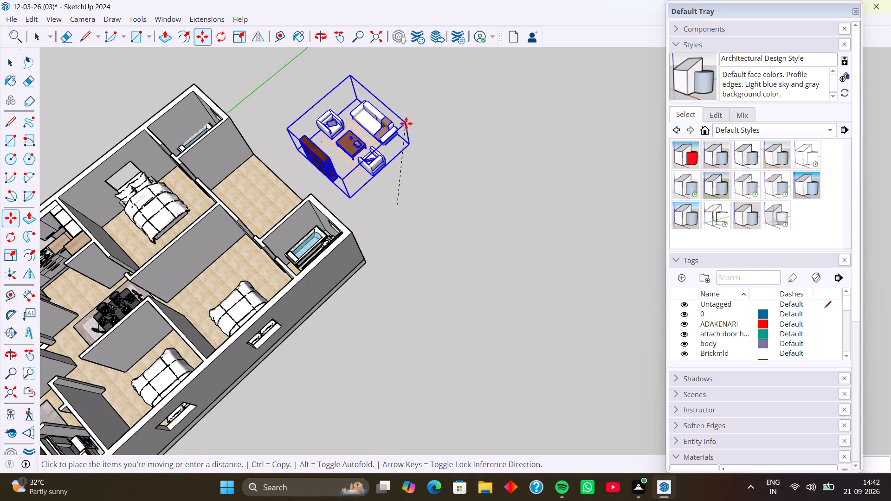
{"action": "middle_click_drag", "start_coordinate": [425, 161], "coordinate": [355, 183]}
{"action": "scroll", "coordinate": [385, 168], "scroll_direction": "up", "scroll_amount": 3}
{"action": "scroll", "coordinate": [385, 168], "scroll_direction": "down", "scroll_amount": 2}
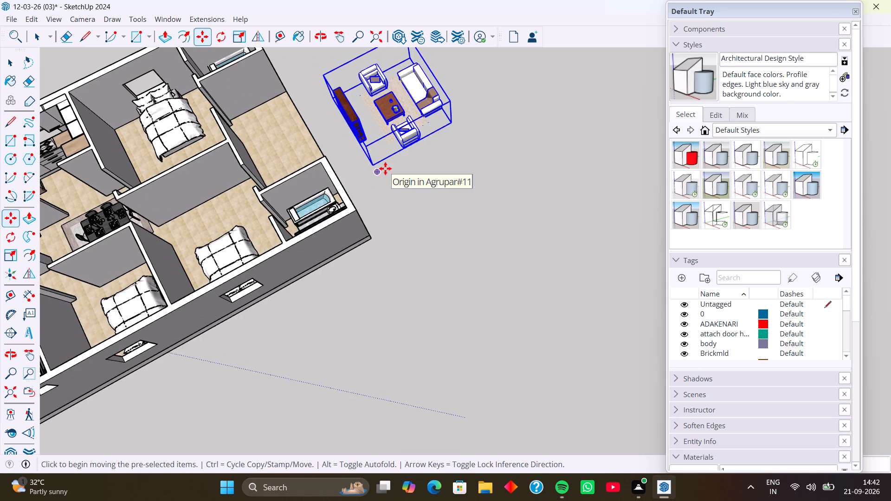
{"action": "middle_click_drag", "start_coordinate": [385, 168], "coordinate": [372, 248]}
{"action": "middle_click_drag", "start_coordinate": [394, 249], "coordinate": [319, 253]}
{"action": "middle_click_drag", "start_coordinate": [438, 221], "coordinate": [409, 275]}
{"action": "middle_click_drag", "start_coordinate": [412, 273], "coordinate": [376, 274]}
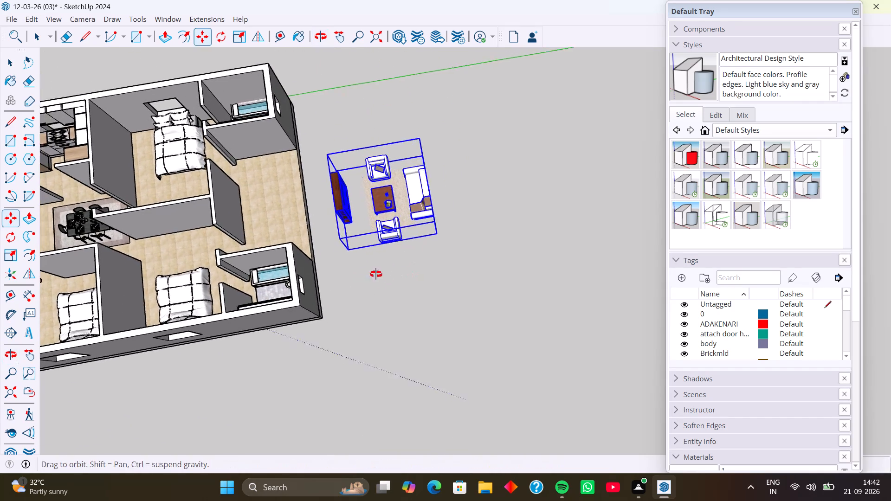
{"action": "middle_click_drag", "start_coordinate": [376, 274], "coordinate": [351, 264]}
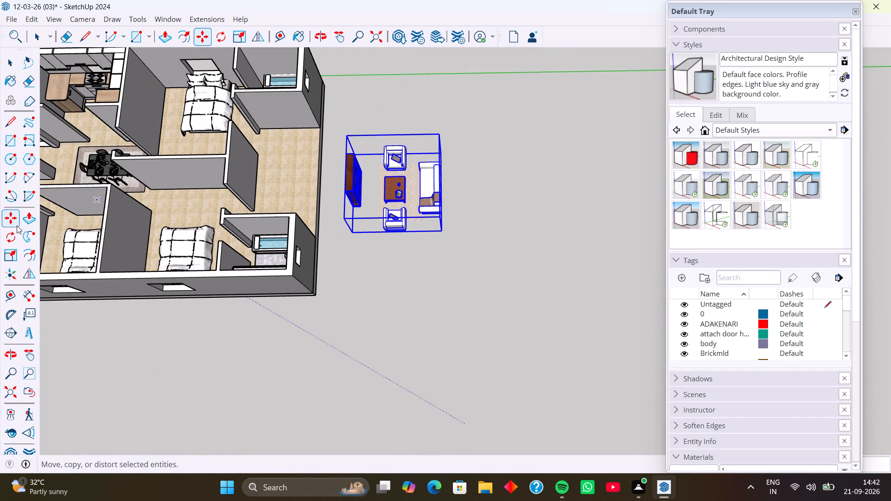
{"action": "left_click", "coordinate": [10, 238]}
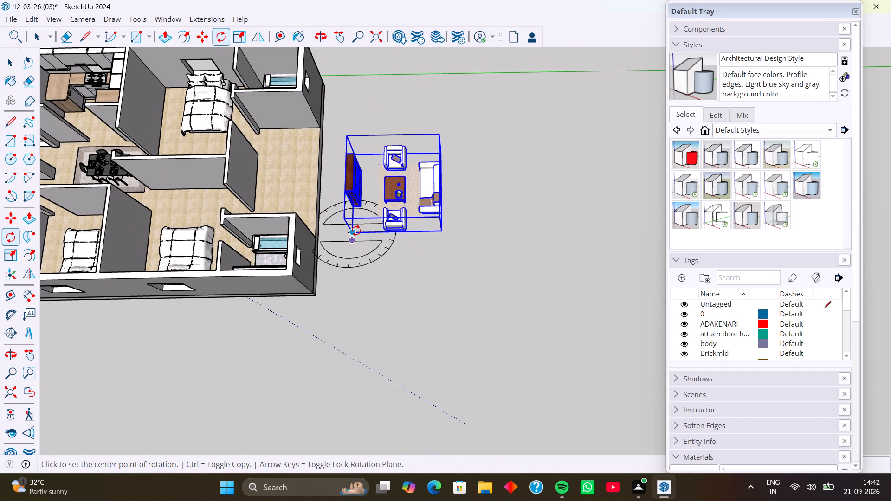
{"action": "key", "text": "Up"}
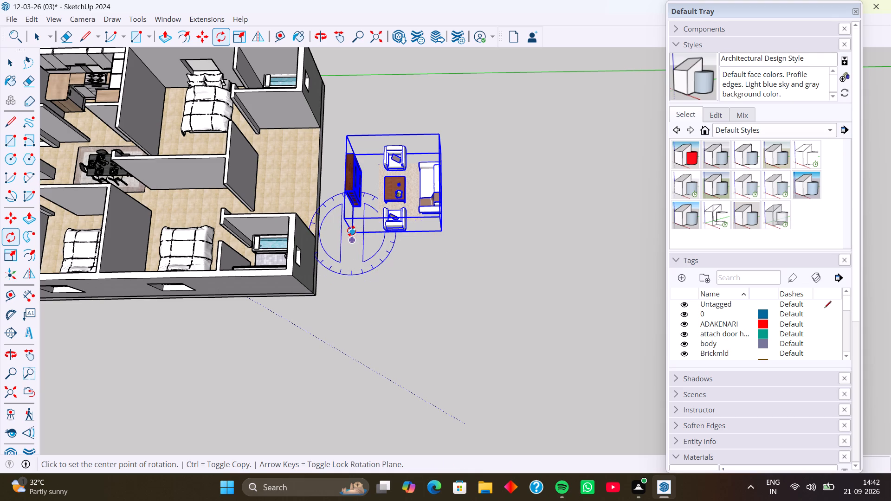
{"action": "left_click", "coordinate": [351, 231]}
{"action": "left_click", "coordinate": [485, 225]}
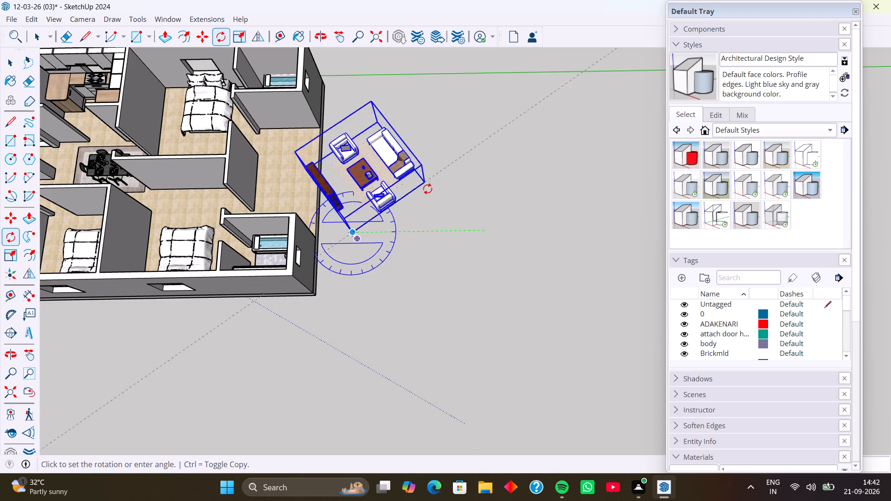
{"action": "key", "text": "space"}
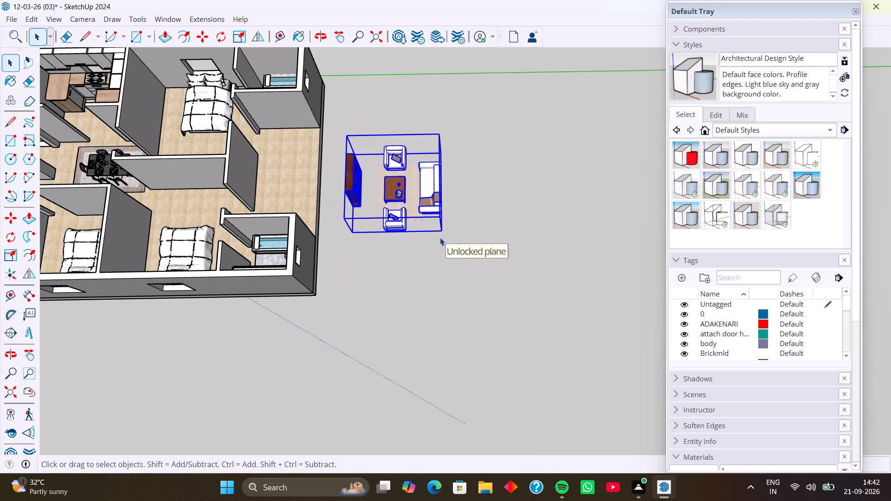
Move the furniture set farther from the house along the green axis and rotate it a half turn about the vertical axis.
{"action": "key", "text": "m"}
{"action": "left_click", "coordinate": [439, 212]}
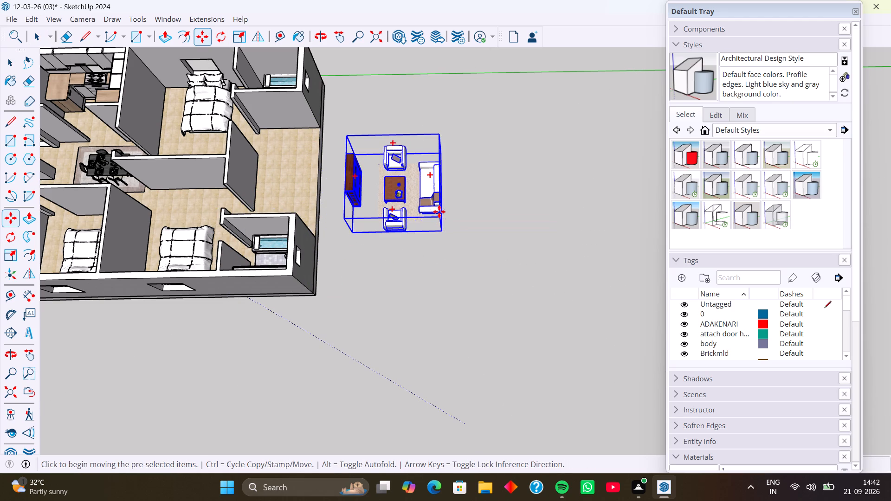
{"action": "scroll", "coordinate": [565, 206], "scroll_direction": "down", "scroll_amount": 5}
{"action": "left_click", "coordinate": [565, 206]}
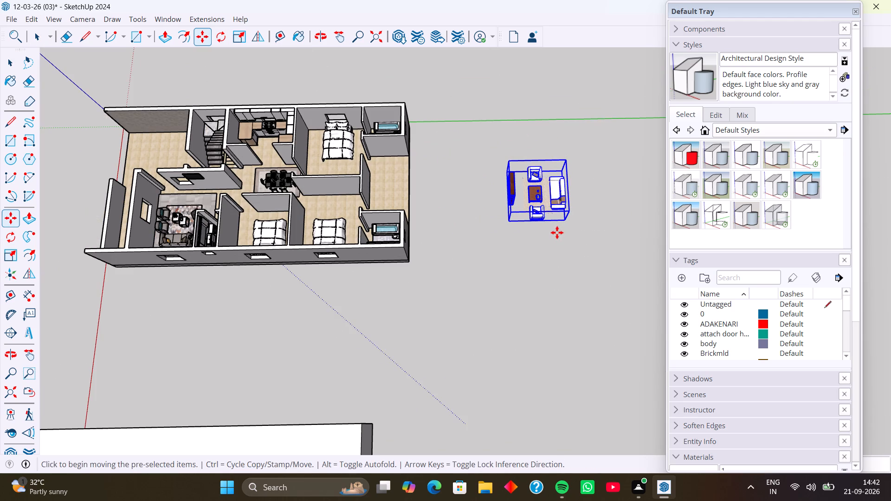
{"action": "left_click", "coordinate": [9, 236]}
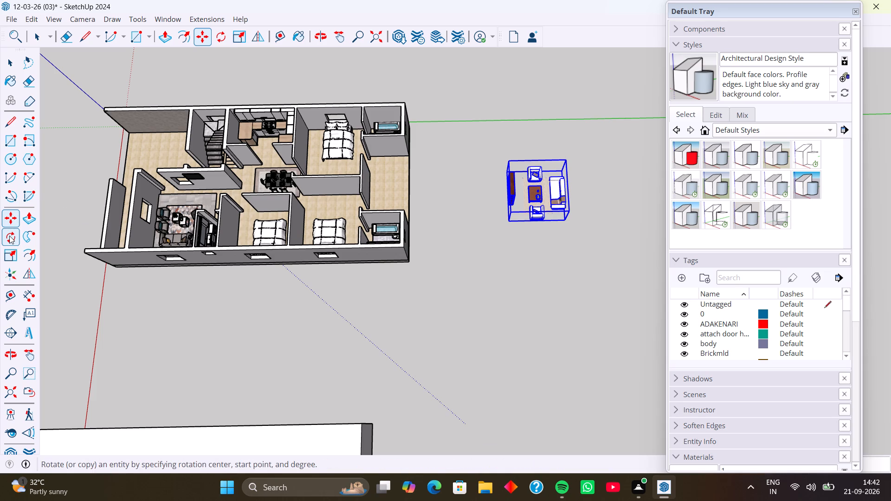
{"action": "left_click", "coordinate": [509, 225]}
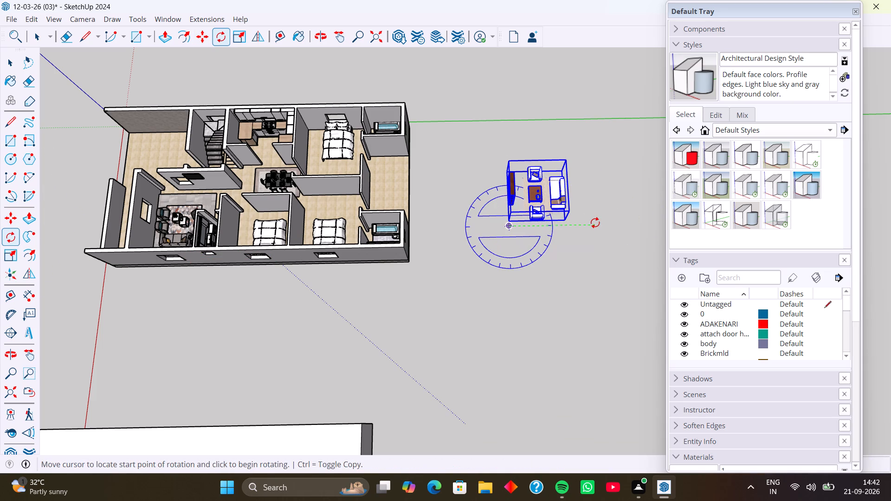
{"action": "left_click", "coordinate": [595, 223]}
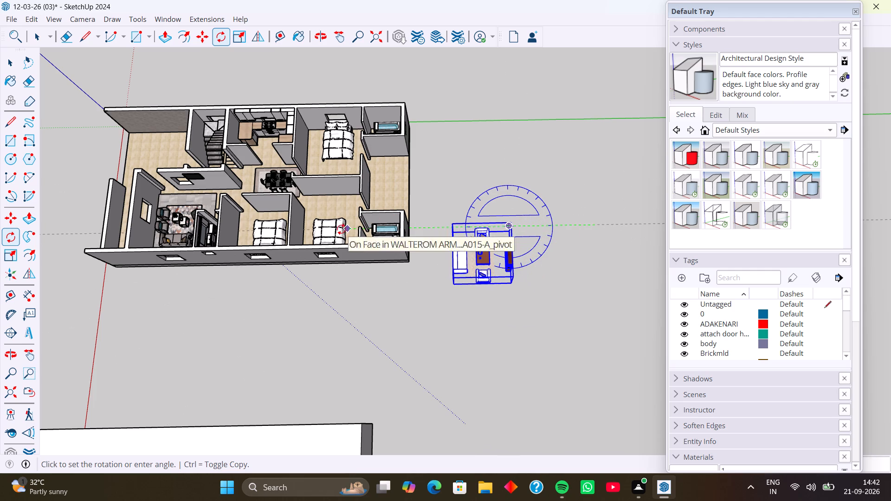
{"action": "left_click", "coordinate": [297, 231]}
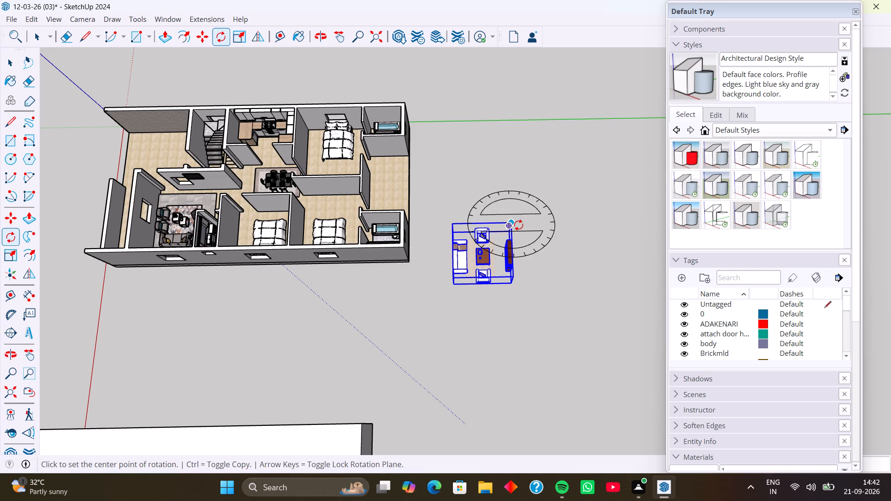
{"action": "key", "text": "space"}
Move the furniture set by its corner into the open room between the two bathrooms, with the sofa's back toward the partition wall.
{"action": "scroll", "coordinate": [508, 253], "scroll_direction": "up", "scroll_amount": 4}
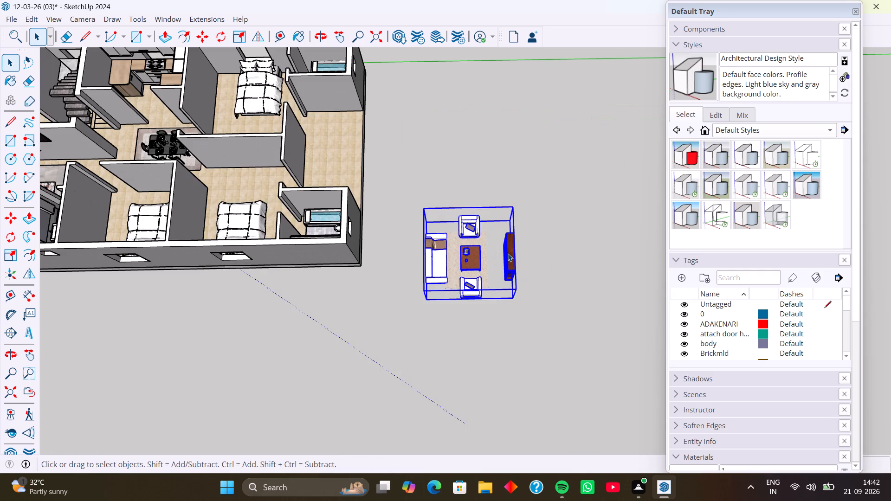
{"action": "key", "text": "m"}
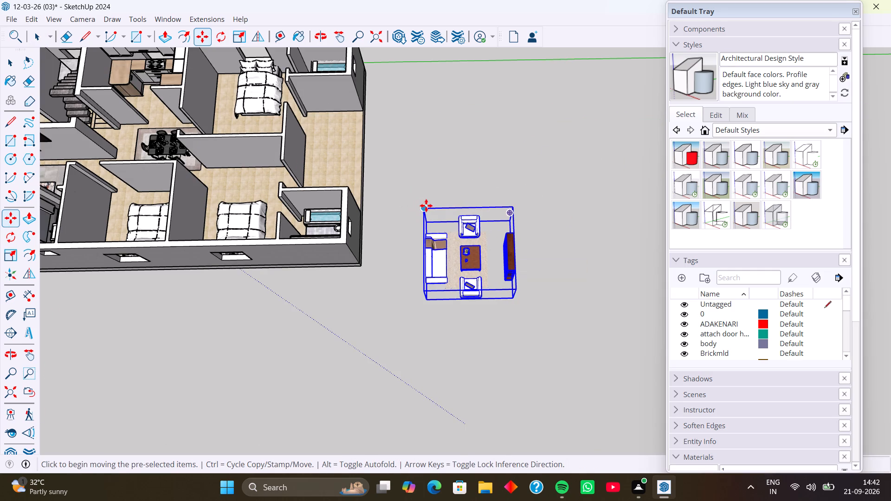
{"action": "left_click", "coordinate": [424, 207]}
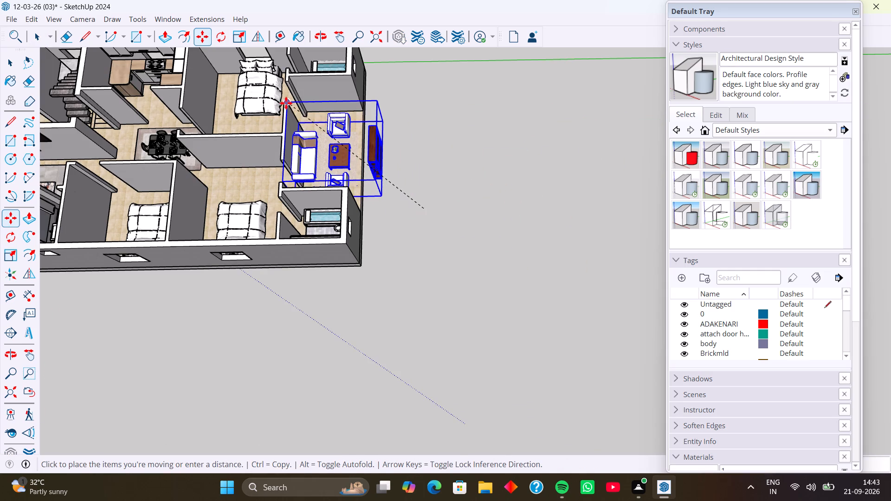
{"action": "left_click", "coordinate": [286, 103]}
Lower the furniture set vertically until its bottom corner sits at floor level beside the bathroom's wall end.
{"action": "middle_click_drag", "start_coordinate": [368, 179], "coordinate": [309, 124]}
{"action": "scroll", "coordinate": [334, 164], "scroll_direction": "up", "scroll_amount": 1}
{"action": "scroll", "coordinate": [371, 157], "scroll_direction": "up", "scroll_amount": 11}
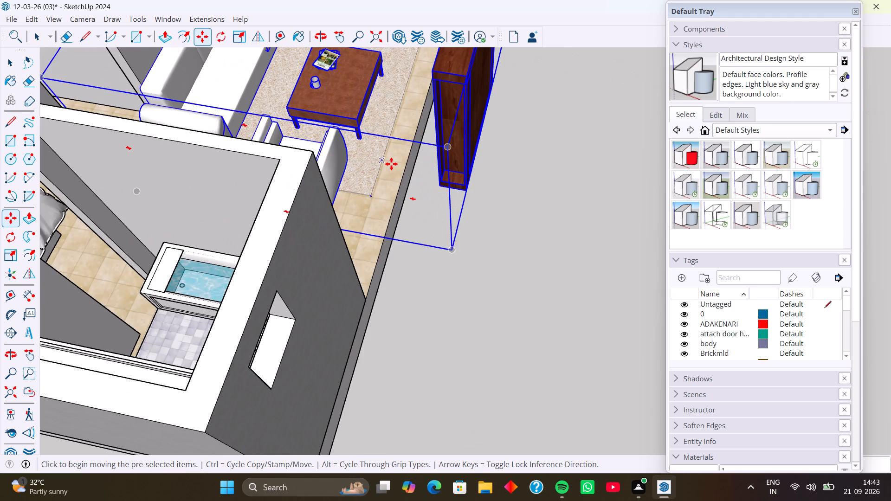
{"action": "scroll", "coordinate": [391, 164], "scroll_direction": "down", "scroll_amount": 4}
{"action": "middle_click_drag", "start_coordinate": [391, 164], "coordinate": [417, 222]}
{"action": "scroll", "coordinate": [417, 222], "scroll_direction": "up", "scroll_amount": 2}
{"action": "middle_click_drag", "start_coordinate": [342, 148], "coordinate": [401, 116]}
{"action": "scroll", "coordinate": [272, 182], "scroll_direction": "down", "scroll_amount": 5}
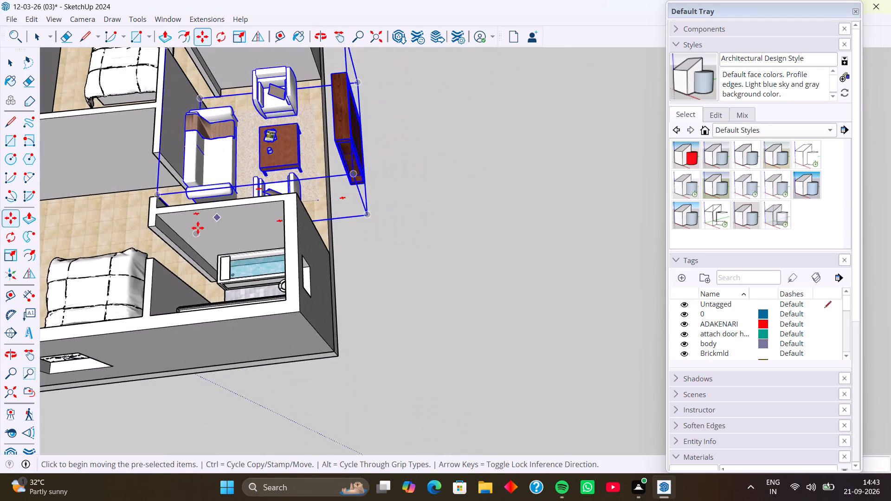
{"action": "middle_click_drag", "start_coordinate": [197, 228], "coordinate": [321, 155]}
{"action": "scroll", "coordinate": [219, 231], "scroll_direction": "down", "scroll_amount": 5}
{"action": "middle_click_drag", "start_coordinate": [172, 273], "coordinate": [315, 217]}
{"action": "scroll", "coordinate": [257, 276], "scroll_direction": "down", "scroll_amount": 3}
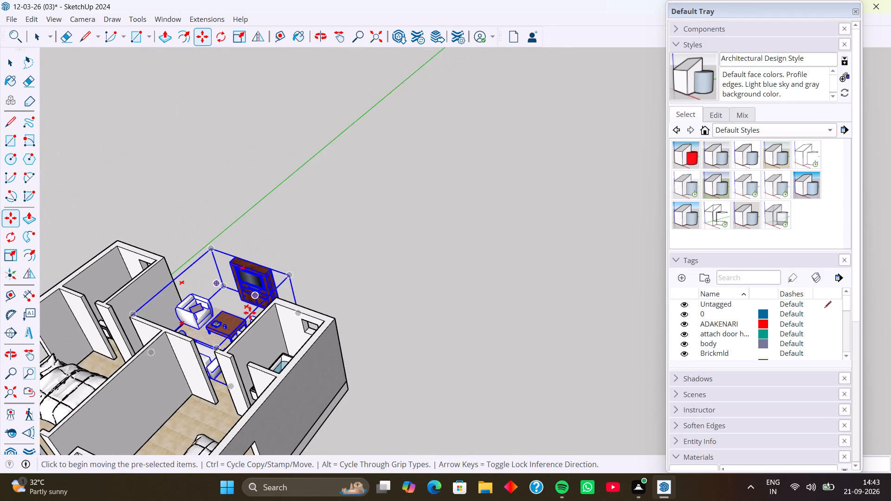
{"action": "middle_click_drag", "start_coordinate": [250, 313], "coordinate": [314, 180]}
{"action": "middle_click_drag", "start_coordinate": [287, 231], "coordinate": [387, 226]}
{"action": "scroll", "coordinate": [280, 274], "scroll_direction": "up", "scroll_amount": 4}
{"action": "middle_click_drag", "start_coordinate": [277, 282], "coordinate": [319, 269]}
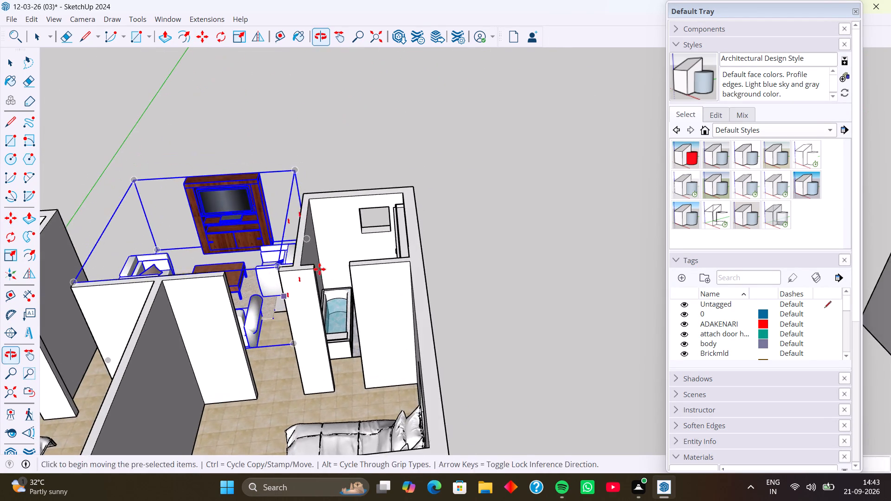
{"action": "middle_click_drag", "start_coordinate": [303, 282], "coordinate": [321, 187], "text": "shift"}
{"action": "scroll", "coordinate": [324, 241], "scroll_direction": "up", "scroll_amount": 8}
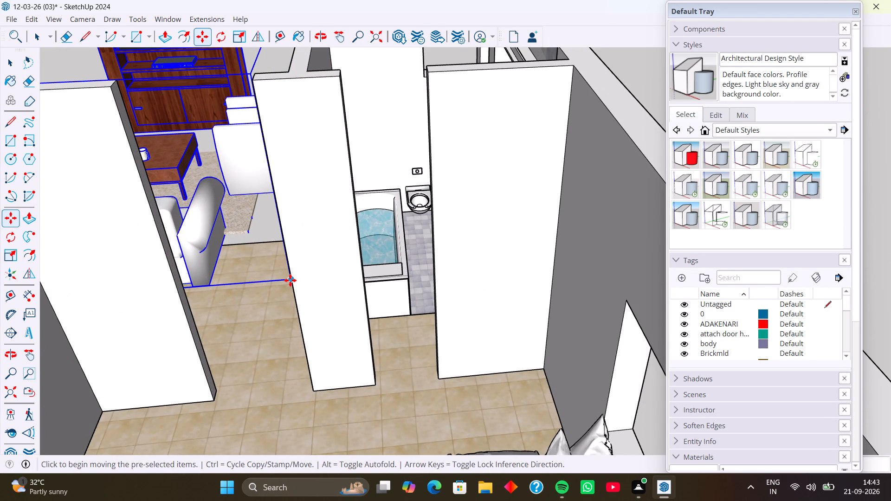
{"action": "left_click", "coordinate": [290, 280]}
{"action": "key", "text": "Up"}
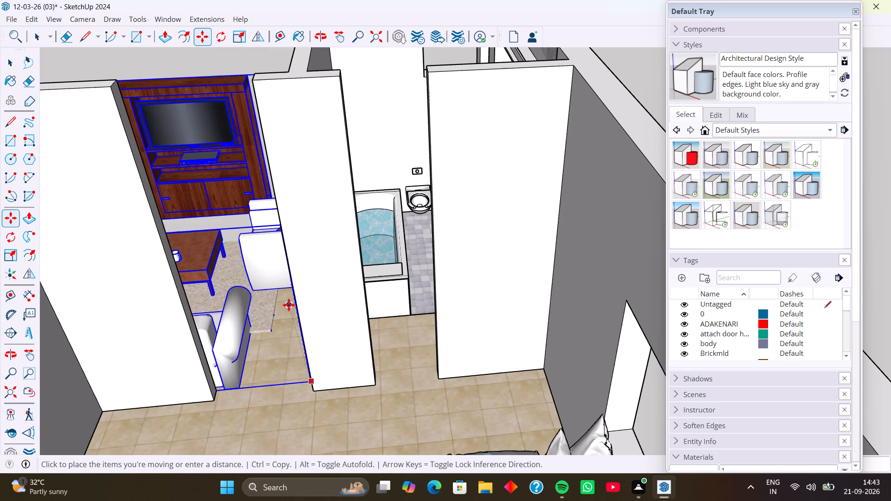
{"action": "left_click", "coordinate": [307, 389]}
Explode the living furniture component into its separate pieces.
{"action": "scroll", "coordinate": [320, 302], "scroll_direction": "down", "scroll_amount": 4}
{"action": "middle_click_drag", "start_coordinate": [330, 305], "coordinate": [203, 327]}
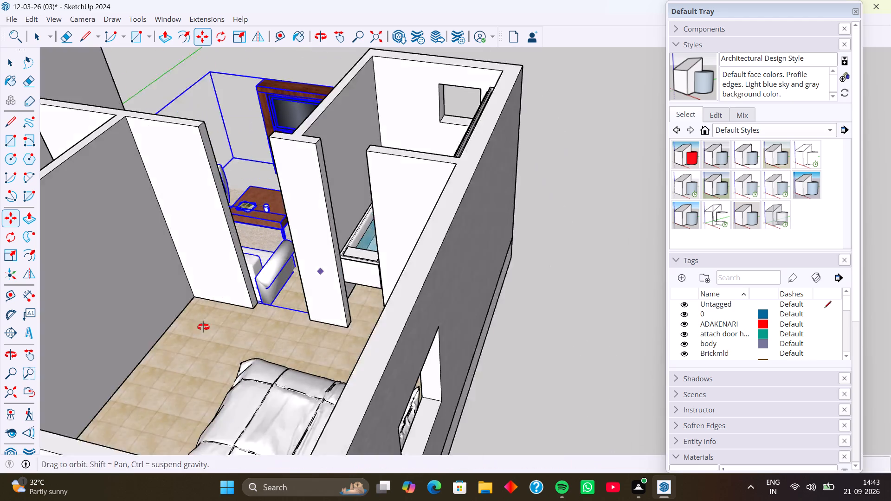
{"action": "middle_click_drag", "start_coordinate": [203, 327], "coordinate": [202, 324]}
{"action": "middle_click_drag", "start_coordinate": [383, 261], "coordinate": [186, 270]}
{"action": "scroll", "coordinate": [474, 187], "scroll_direction": "down", "scroll_amount": 4}
{"action": "middle_click_drag", "start_coordinate": [448, 206], "coordinate": [189, 254]}
{"action": "middle_click_drag", "start_coordinate": [507, 182], "coordinate": [411, 188]}
{"action": "scroll", "coordinate": [521, 226], "scroll_direction": "down", "scroll_amount": 3}
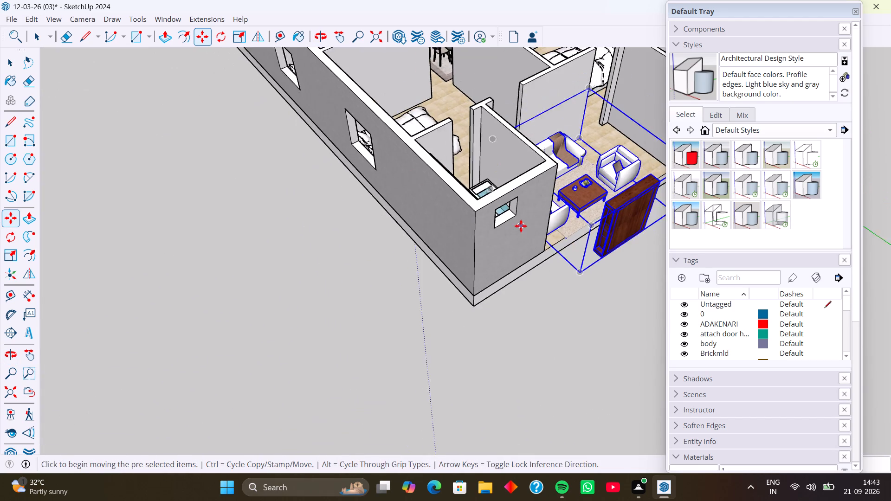
{"action": "middle_click_drag", "start_coordinate": [554, 206], "coordinate": [445, 148]}
{"action": "right_click", "coordinate": [489, 111]}
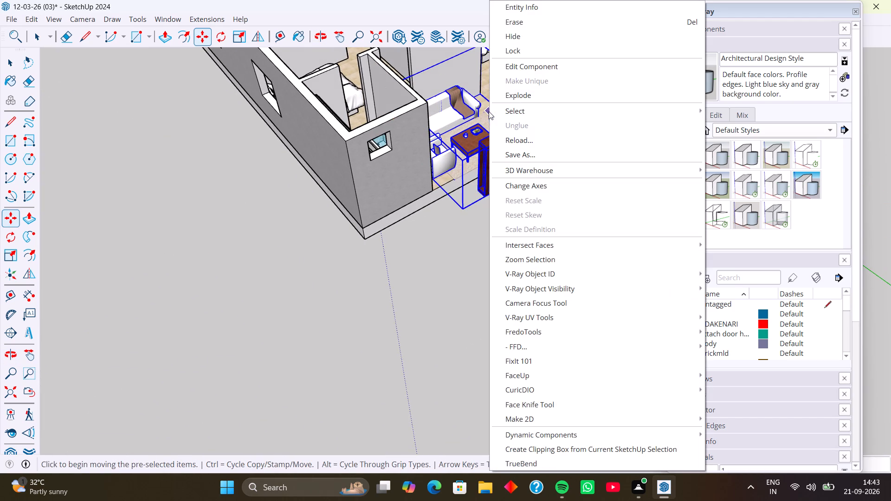
{"action": "left_click", "coordinate": [559, 96]}
Delete the brown TV unit that projects beyond the edge of the house floor.
{"action": "middle_click_drag", "start_coordinate": [515, 153], "coordinate": [542, 225]}
{"action": "key", "text": "space"}
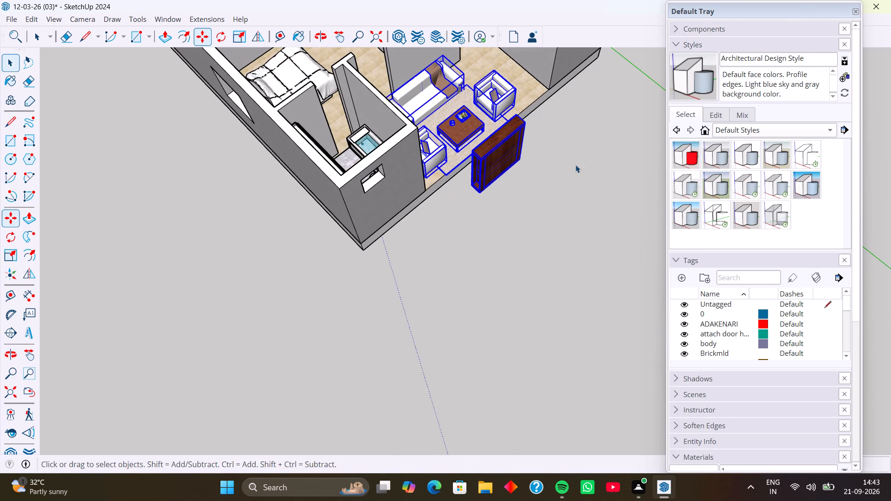
{"action": "left_click", "coordinate": [575, 165]}
{"action": "left_click", "coordinate": [516, 156]}
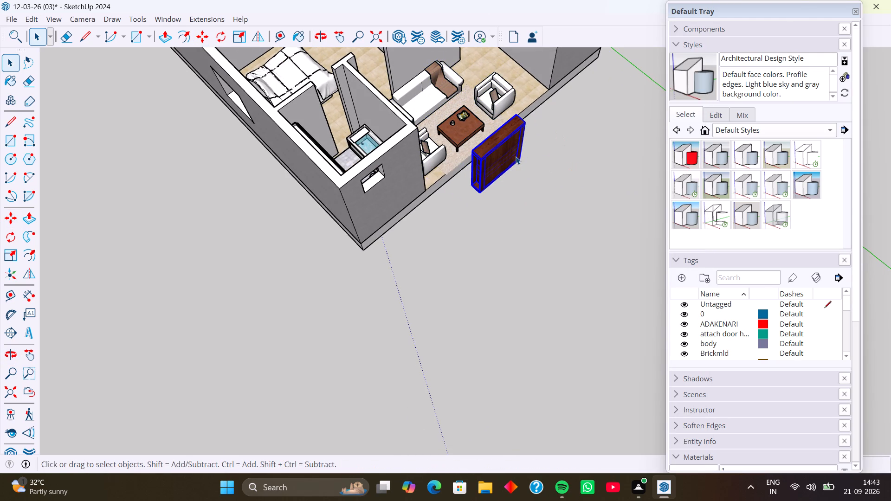
{"action": "key", "text": "Delete"}
Group the sofa, both armchairs, the coffee table, the magazines and the mug, leaving the rug out.
{"action": "middle_click_drag", "start_coordinate": [516, 156], "coordinate": [503, 74]}
{"action": "scroll", "coordinate": [483, 170], "scroll_direction": "up", "scroll_amount": 7}
{"action": "middle_click_drag", "start_coordinate": [497, 170], "coordinate": [407, 175]}
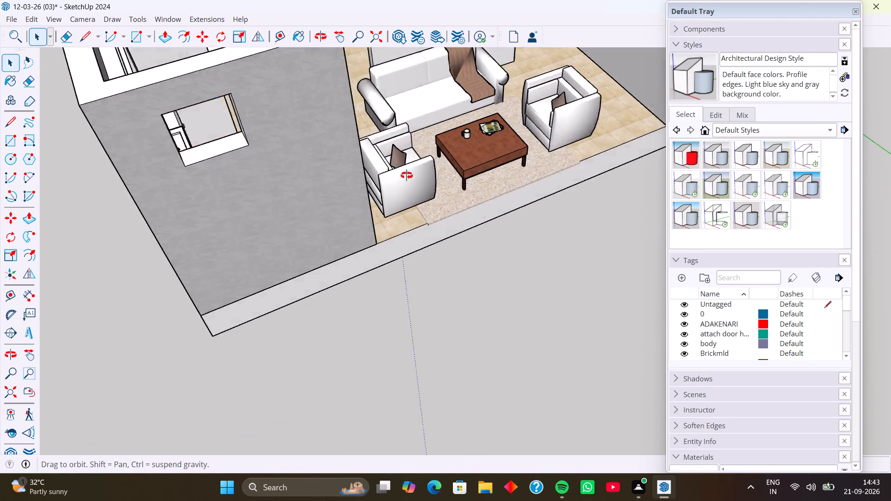
{"action": "middle_click_drag", "start_coordinate": [407, 175], "coordinate": [400, 170]}
{"action": "scroll", "coordinate": [549, 157], "scroll_direction": "down", "scroll_amount": 4}
{"action": "middle_click_drag", "start_coordinate": [579, 179], "coordinate": [477, 170]}
{"action": "middle_click_drag", "start_coordinate": [542, 154], "coordinate": [463, 186], "text": "shift"}
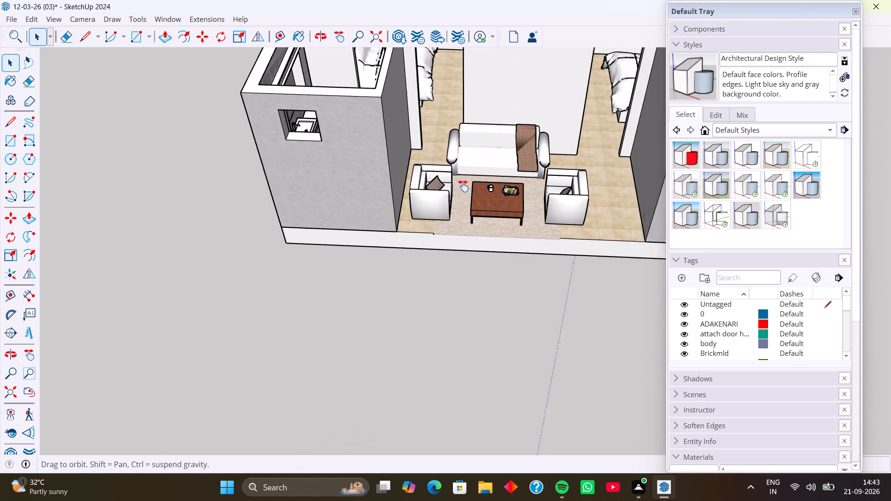
{"action": "middle_click_drag", "start_coordinate": [463, 186], "coordinate": [456, 188], "text": "shift"}
{"action": "middle_click_drag", "start_coordinate": [498, 206], "coordinate": [441, 217]}
{"action": "scroll", "coordinate": [501, 213], "scroll_direction": "down", "scroll_amount": 3}
{"action": "middle_click_drag", "start_coordinate": [495, 216], "coordinate": [536, 223]}
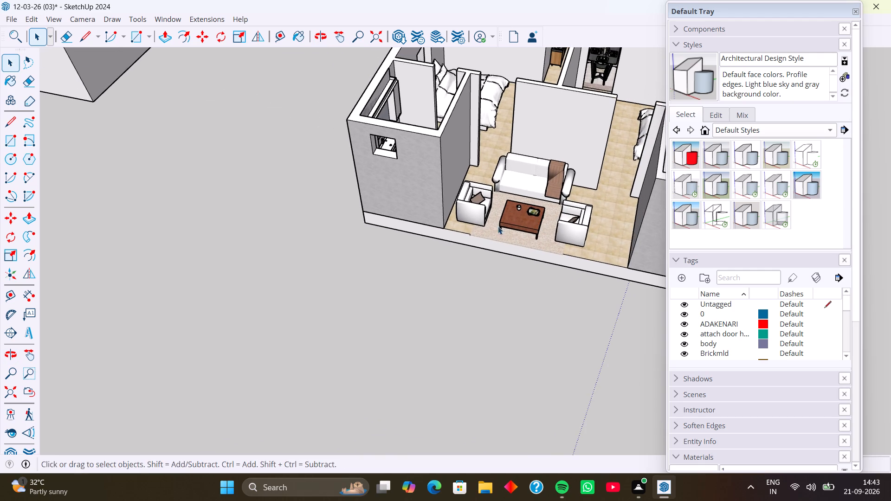
{"action": "middle_click_drag", "start_coordinate": [497, 230], "coordinate": [558, 223]}
{"action": "left_click", "coordinate": [525, 184]}
{"action": "scroll", "coordinate": [534, 177], "scroll_direction": "up", "scroll_amount": 3}
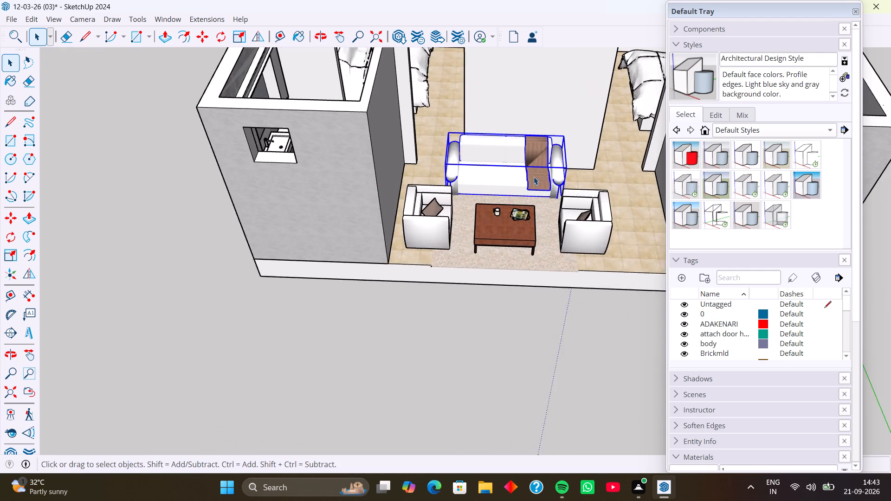
{"action": "scroll", "coordinate": [534, 177], "scroll_direction": "up", "scroll_amount": 5}
{"action": "middle_click_drag", "start_coordinate": [544, 190], "coordinate": [589, 182]}
{"action": "scroll", "coordinate": [525, 206], "scroll_direction": "down", "scroll_amount": 5}
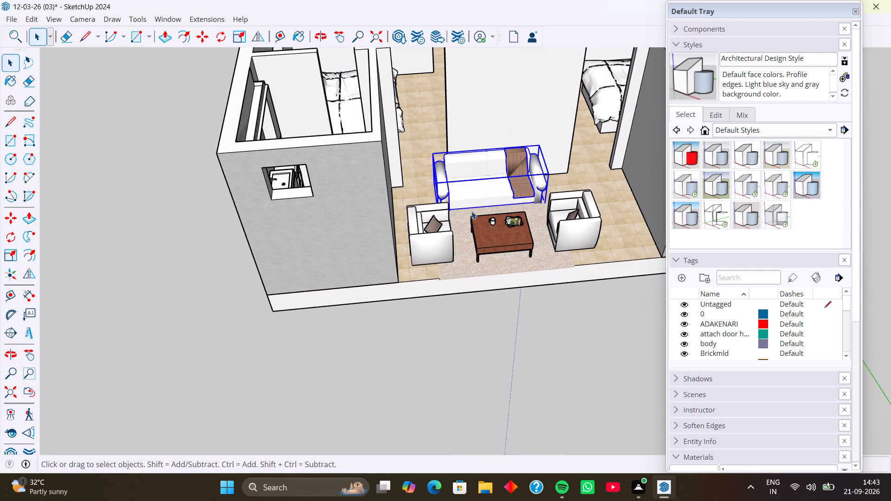
{"action": "left_click", "coordinate": [441, 219], "text": "shift"}
{"action": "left_click", "coordinate": [494, 231], "text": "shift"}
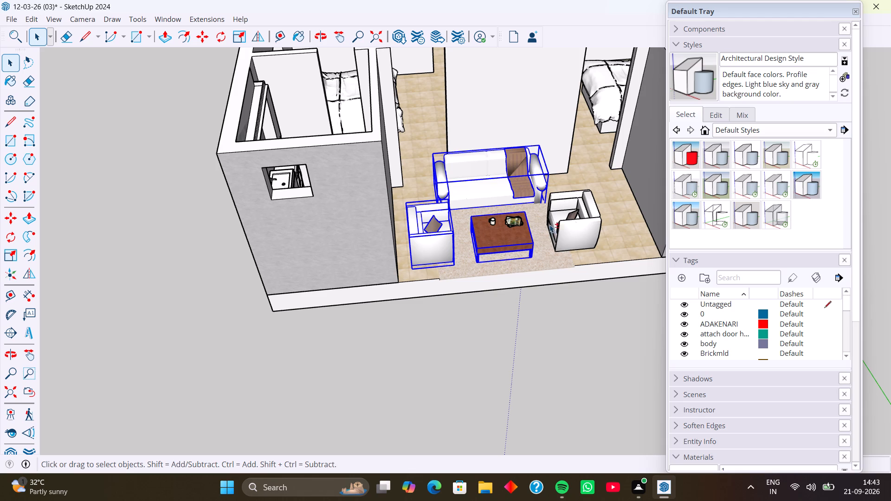
{"action": "left_click", "coordinate": [578, 221], "text": "shift"}
{"action": "scroll", "coordinate": [542, 213], "scroll_direction": "up", "scroll_amount": 5, "text": "shift"}
{"action": "left_click", "coordinate": [501, 229], "text": "shift"}
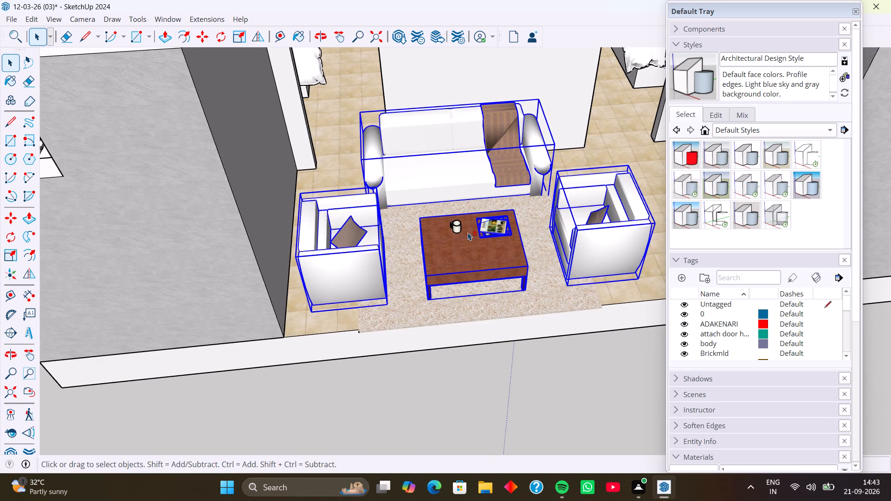
{"action": "left_click", "coordinate": [457, 226], "text": "shift"}
{"action": "right_click", "coordinate": [457, 226]}
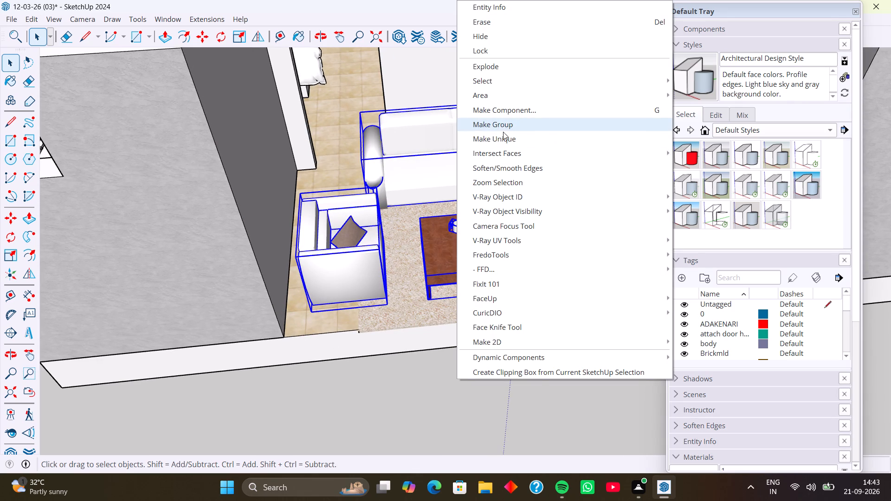
{"action": "left_click", "coordinate": [505, 123]}
Move the new furniture group sideways along the floor by its front bottom corner, centring it between the two bathroom walls.
{"action": "middle_click_drag", "start_coordinate": [540, 218], "coordinate": [496, 198]}
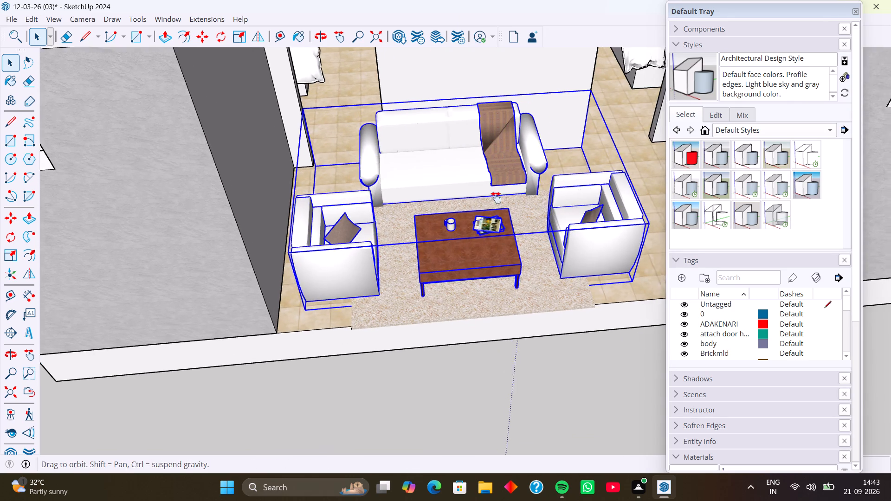
{"action": "middle_click_drag", "start_coordinate": [496, 198], "coordinate": [433, 171]}
{"action": "key", "text": "m"}
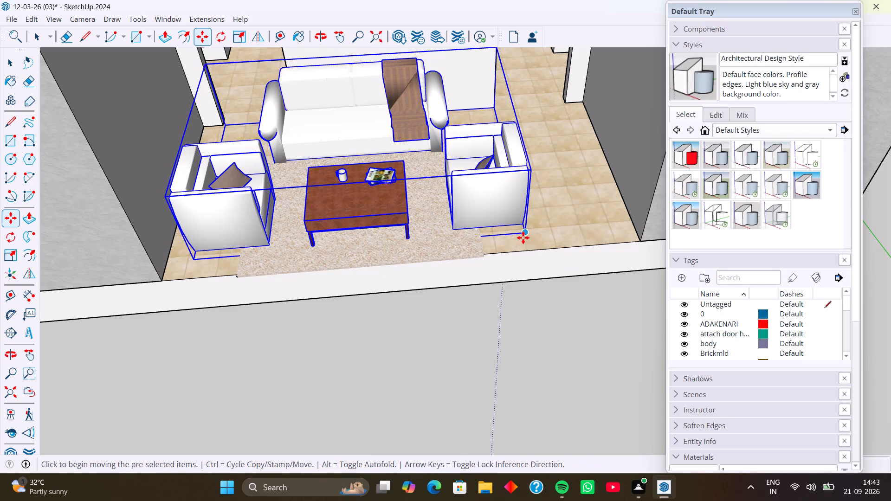
{"action": "left_click", "coordinate": [524, 232]}
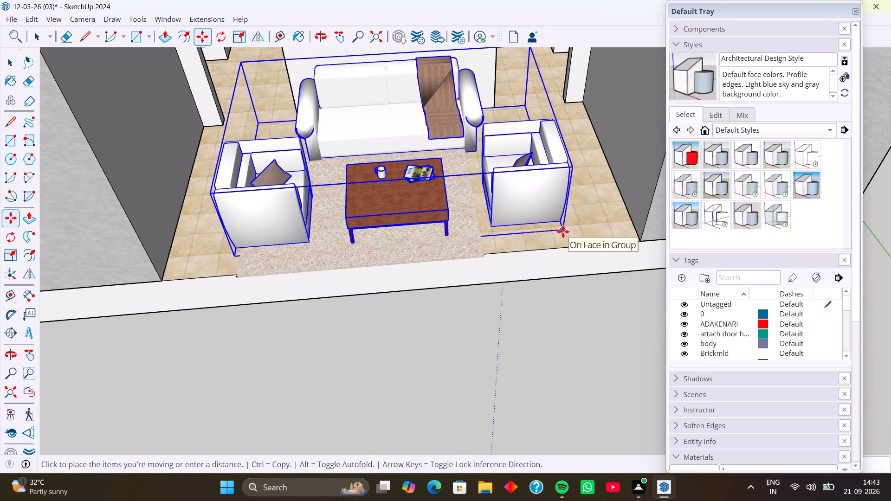
{"action": "left_click", "coordinate": [566, 231]}
{"action": "scroll", "coordinate": [420, 230], "scroll_direction": "down", "scroll_amount": 5}
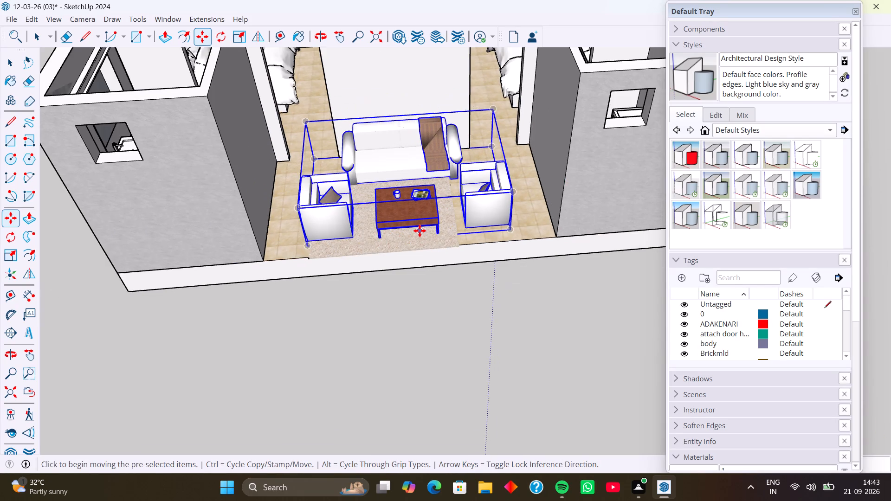
{"action": "scroll", "coordinate": [420, 231], "scroll_direction": "down", "scroll_amount": 2}
{"action": "key", "text": "space"}
{"action": "left_click", "coordinate": [415, 285]}
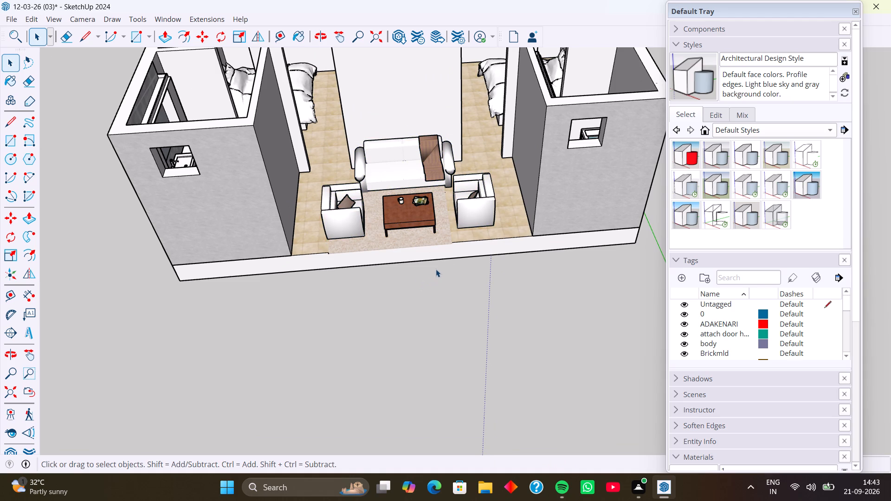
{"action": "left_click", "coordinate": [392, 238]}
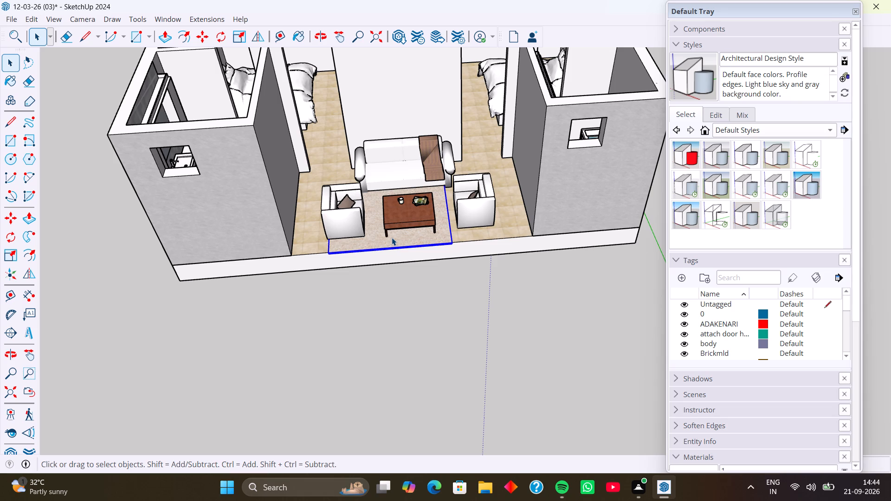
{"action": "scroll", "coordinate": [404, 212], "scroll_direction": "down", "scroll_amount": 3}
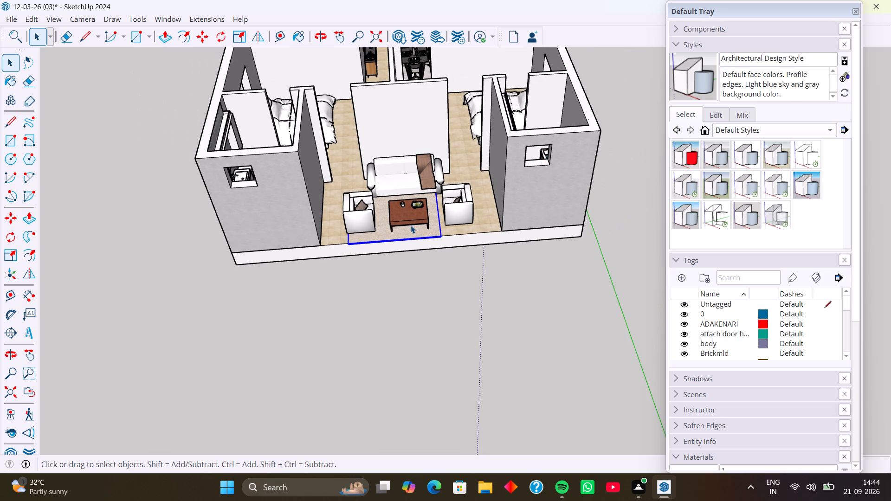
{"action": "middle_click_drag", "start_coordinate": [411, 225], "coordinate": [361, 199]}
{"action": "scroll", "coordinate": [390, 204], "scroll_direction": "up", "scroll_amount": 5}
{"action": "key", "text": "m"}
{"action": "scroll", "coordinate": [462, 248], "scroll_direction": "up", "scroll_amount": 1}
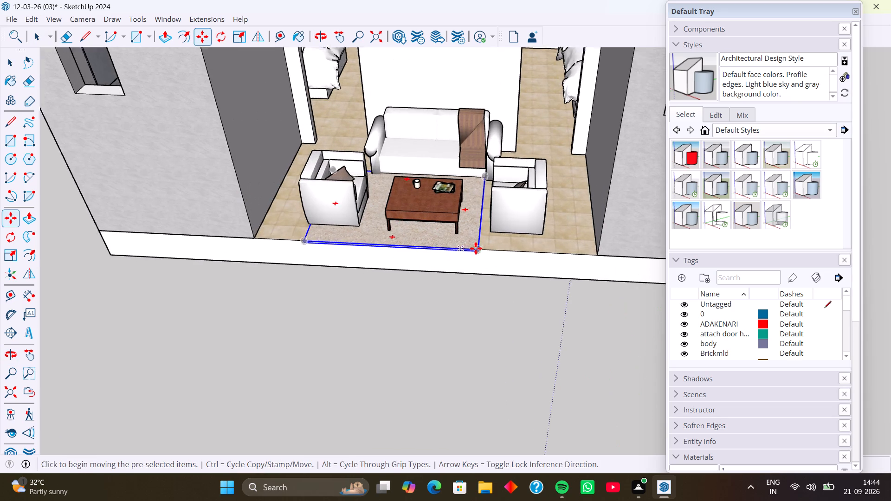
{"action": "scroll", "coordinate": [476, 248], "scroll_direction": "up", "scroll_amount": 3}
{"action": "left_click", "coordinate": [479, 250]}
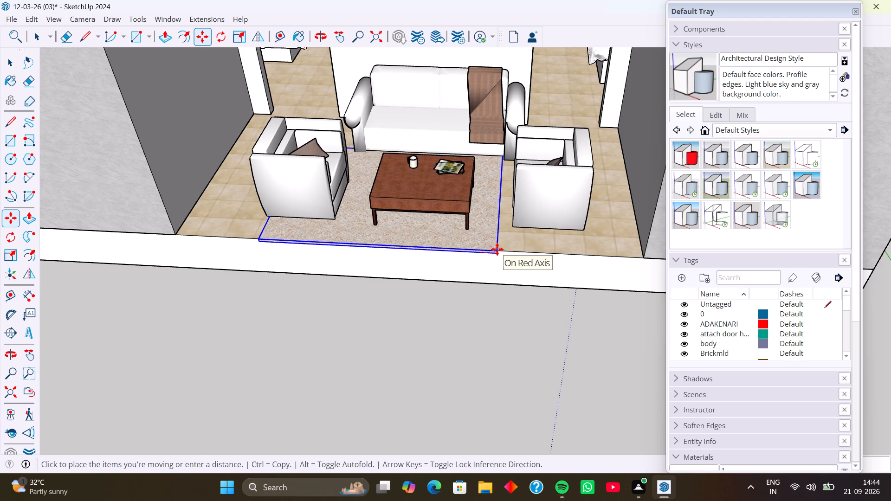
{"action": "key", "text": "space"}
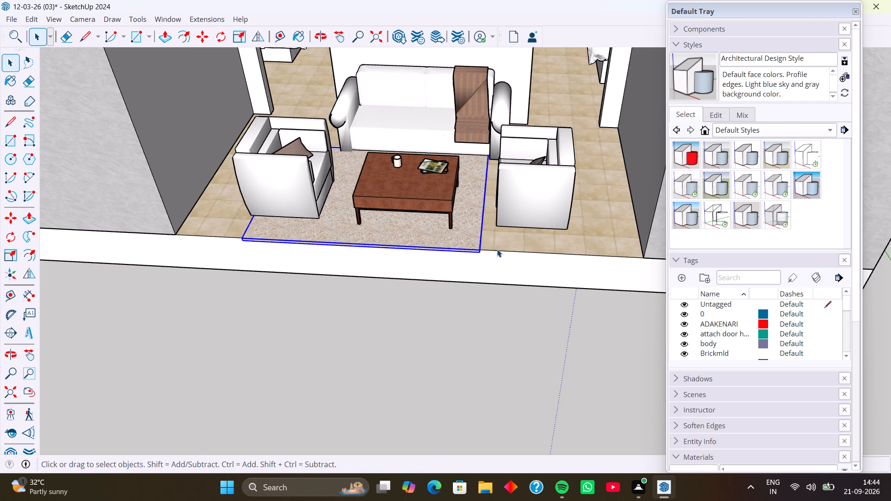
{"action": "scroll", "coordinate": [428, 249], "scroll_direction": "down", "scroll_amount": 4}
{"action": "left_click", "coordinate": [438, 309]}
Examine the furnished house from the rear, the sides, the front and above.
{"action": "scroll", "coordinate": [427, 216], "scroll_direction": "down", "scroll_amount": 4}
{"action": "middle_click_drag", "start_coordinate": [433, 211], "coordinate": [441, 320]}
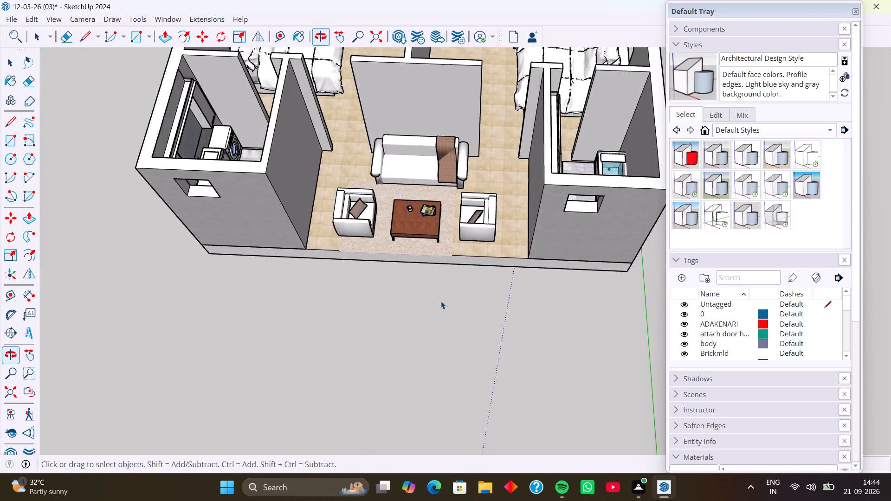
{"action": "scroll", "coordinate": [440, 243], "scroll_direction": "down", "scroll_amount": 5}
{"action": "middle_click_drag", "start_coordinate": [439, 245], "coordinate": [510, 233]}
{"action": "middle_click_drag", "start_coordinate": [420, 229], "coordinate": [491, 215]}
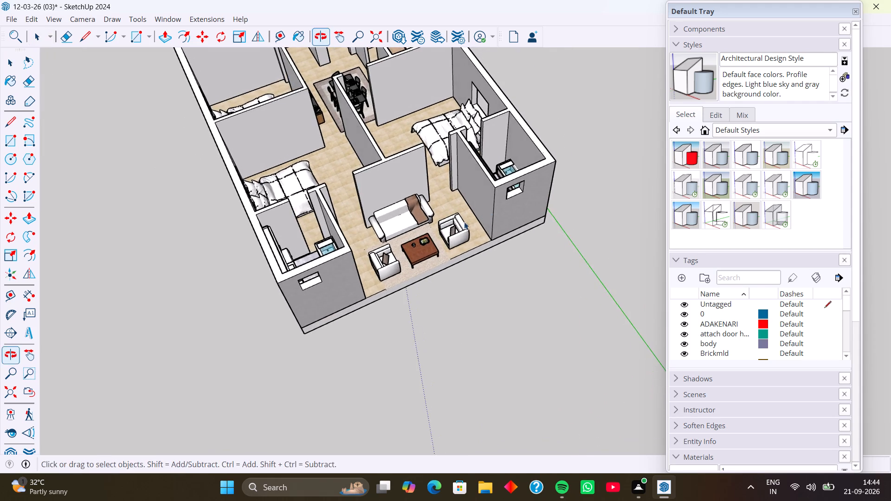
{"action": "scroll", "coordinate": [416, 226], "scroll_direction": "down", "scroll_amount": 4}
{"action": "middle_click_drag", "start_coordinate": [391, 253], "coordinate": [254, 254]}
{"action": "middle_click_drag", "start_coordinate": [456, 225], "coordinate": [341, 178]}
{"action": "middle_click_drag", "start_coordinate": [536, 207], "coordinate": [363, 157]}
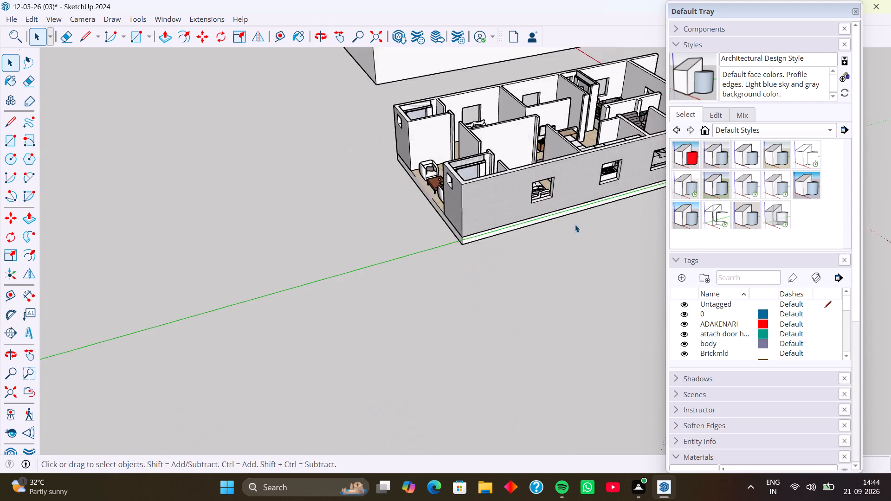
{"action": "scroll", "coordinate": [614, 208], "scroll_direction": "up", "scroll_amount": 1}
{"action": "scroll", "coordinate": [574, 212], "scroll_direction": "down", "scroll_amount": 6}
{"action": "middle_click_drag", "start_coordinate": [541, 238], "coordinate": [264, 225]}
{"action": "scroll", "coordinate": [292, 236], "scroll_direction": "up", "scroll_amount": 1}
{"action": "middle_click_drag", "start_coordinate": [472, 268], "coordinate": [277, 255]}
{"action": "middle_click_drag", "start_coordinate": [537, 250], "coordinate": [485, 256]}
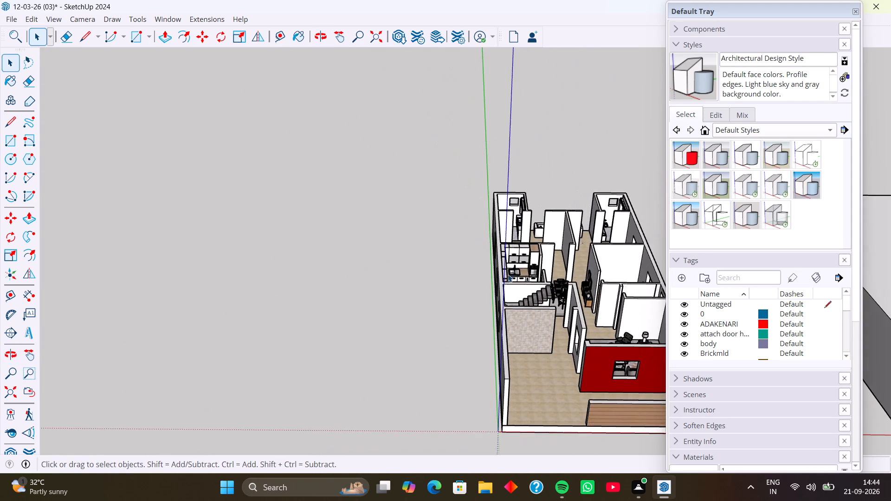
{"action": "middle_click_drag", "start_coordinate": [510, 263], "coordinate": [387, 183], "text": "shift"}
{"action": "middle_click_drag", "start_coordinate": [472, 251], "coordinate": [449, 368]}
{"action": "middle_click_drag", "start_coordinate": [471, 273], "coordinate": [422, 237], "text": "shift"}
{"action": "middle_click_drag", "start_coordinate": [419, 268], "coordinate": [448, 277]}
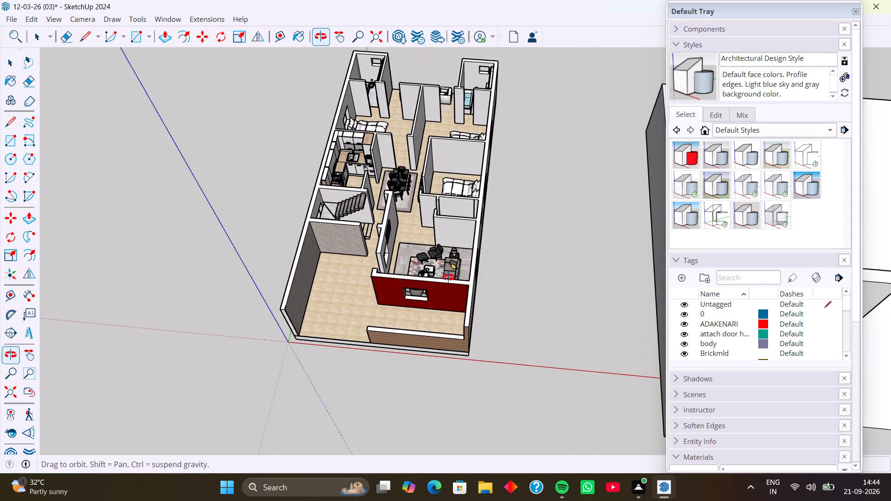
{"action": "middle_click_drag", "start_coordinate": [448, 277], "coordinate": [475, 313]}
{"action": "scroll", "coordinate": [455, 220], "scroll_direction": "down", "scroll_amount": 2}
{"action": "middle_click_drag", "start_coordinate": [455, 220], "coordinate": [435, 308]}
{"action": "scroll", "coordinate": [440, 289], "scroll_direction": "up", "scroll_amount": 1}
{"action": "scroll", "coordinate": [438, 229], "scroll_direction": "up", "scroll_amount": 2}
{"action": "scroll", "coordinate": [437, 194], "scroll_direction": "down", "scroll_amount": 2}
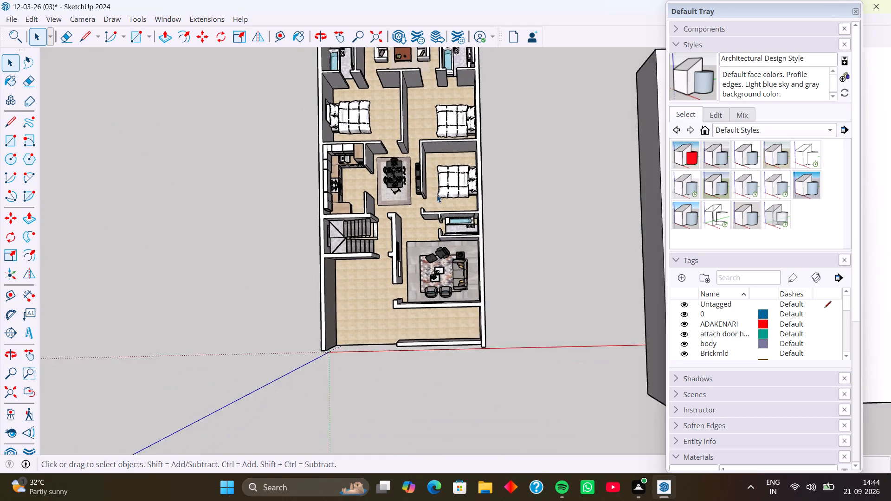
{"action": "scroll", "coordinate": [437, 194], "scroll_direction": "down", "scroll_amount": 3}
{"action": "middle_click_drag", "start_coordinate": [437, 194], "coordinate": [387, 204]}
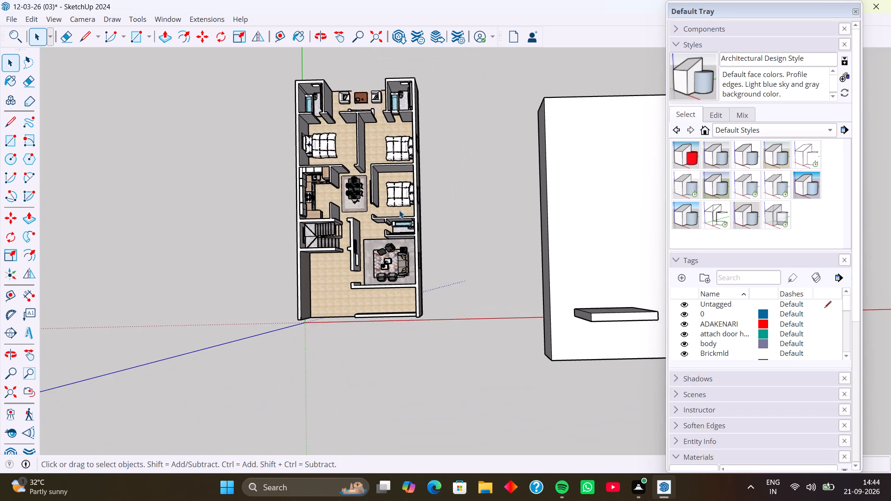
{"action": "middle_click_drag", "start_coordinate": [399, 210], "coordinate": [399, 173], "text": "shift"}
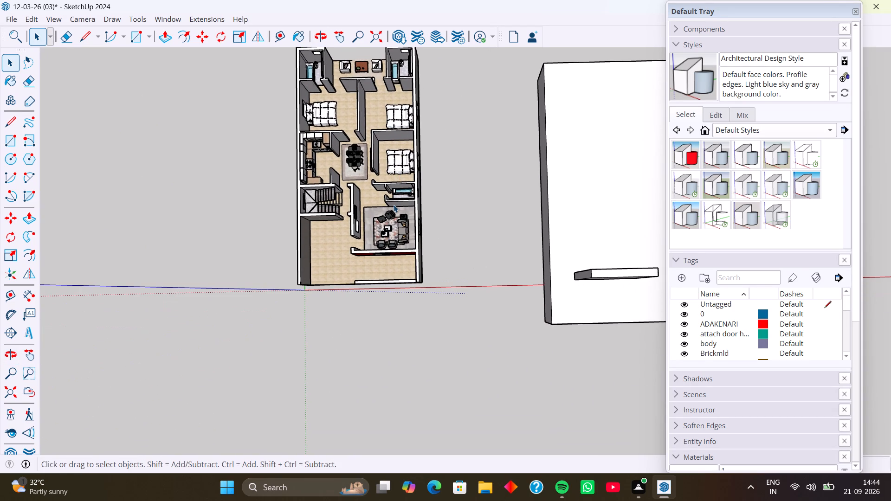
{"action": "middle_click_drag", "start_coordinate": [388, 191], "coordinate": [399, 81]}
{"action": "middle_click_drag", "start_coordinate": [347, 219], "coordinate": [368, 92]}
{"action": "middle_click_drag", "start_coordinate": [372, 224], "coordinate": [447, 139]}
{"action": "middle_click_drag", "start_coordinate": [336, 208], "coordinate": [446, 275]}
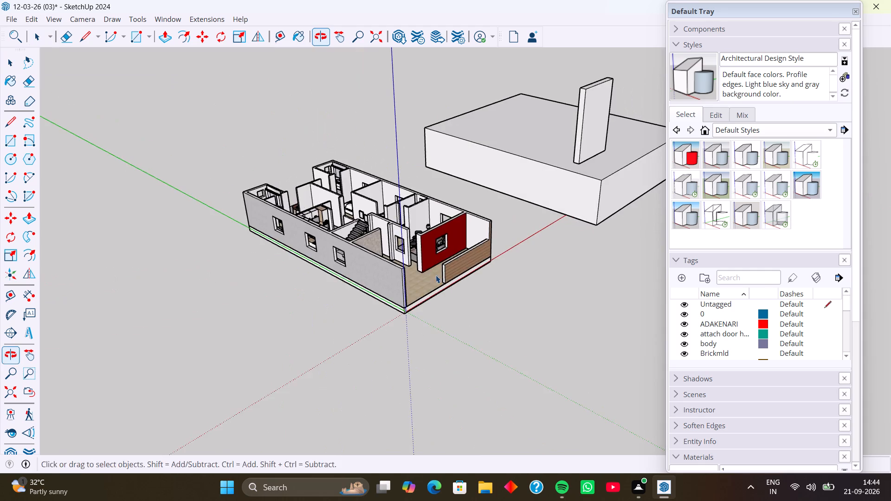
{"action": "middle_click_drag", "start_coordinate": [435, 275], "coordinate": [265, 245]}
{"action": "middle_click_drag", "start_coordinate": [456, 236], "coordinate": [415, 243]}
{"action": "middle_click_drag", "start_coordinate": [415, 243], "coordinate": [467, 235]}
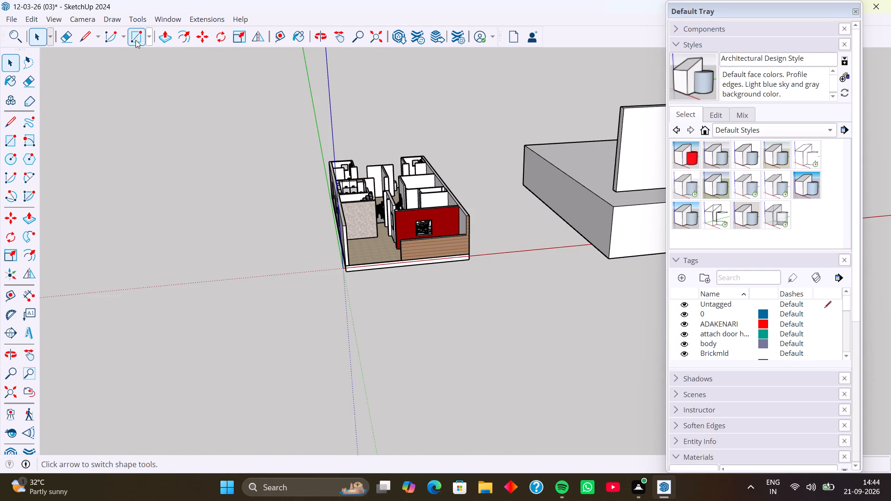
Search 3D Warehouse for "main door" models.
{"action": "left_click", "coordinate": [168, 20]}
{"action": "left_click", "coordinate": [203, 116]}
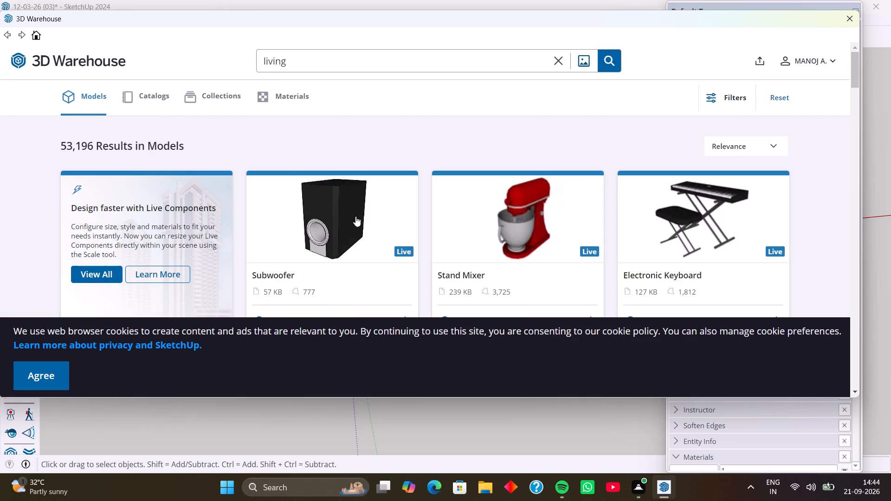
{"action": "left_click", "coordinate": [416, 54]}
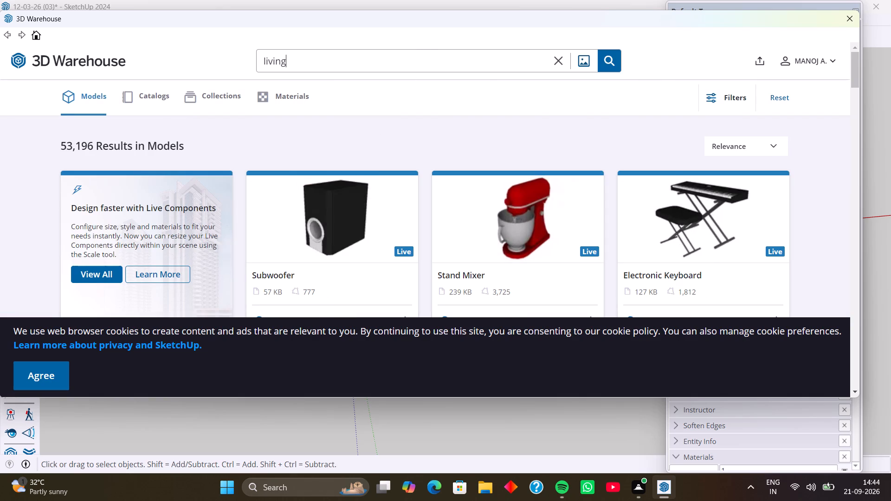
{"action": "key", "text": "BackSpace"}
{"action": "key", "text": "BackSpace"}
{"action": "key", "text": "BackSpace"}
{"action": "key", "text": "BackSpace"}
{"action": "key", "text": "BackSpace"}
{"action": "key", "text": "BackSpace"}
{"action": "key", "text": "BackSpace"}
{"action": "key", "text": "BackSpace"}
{"action": "key", "text": "BackSpace"}
{"action": "key", "text": "BackSpace"}
{"action": "key", "text": "BackSpace"}
{"action": "key", "text": "BackSpace"}
{"action": "key", "text": "BackSpace"}
{"action": "key", "text": "BackSpace"}
{"action": "type", "text": "main door"}
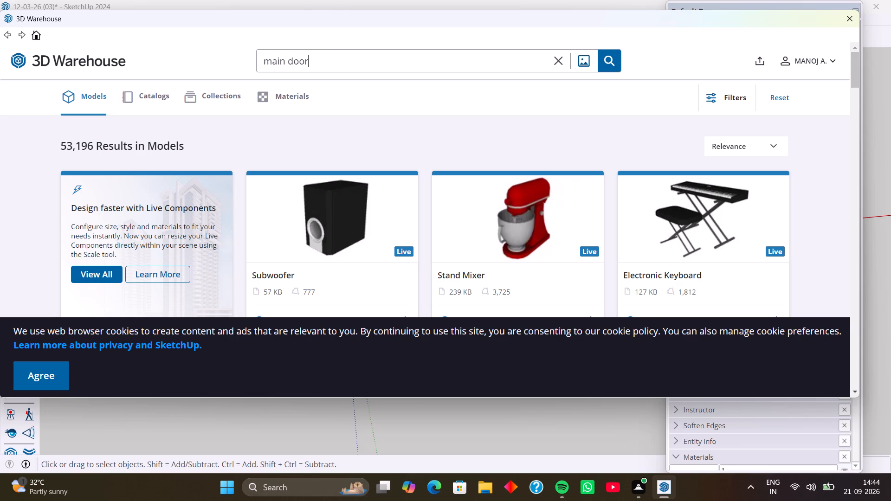
{"action": "key", "text": "Return"}
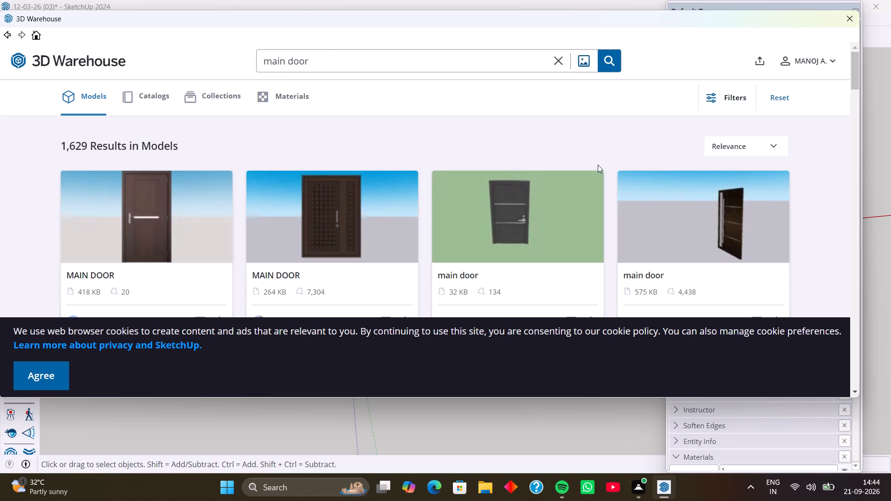
Browse the "main door" model results to compare door designs for the house entrance.
{"action": "scroll", "coordinate": [590, 168], "scroll_direction": "down", "scroll_amount": 3}
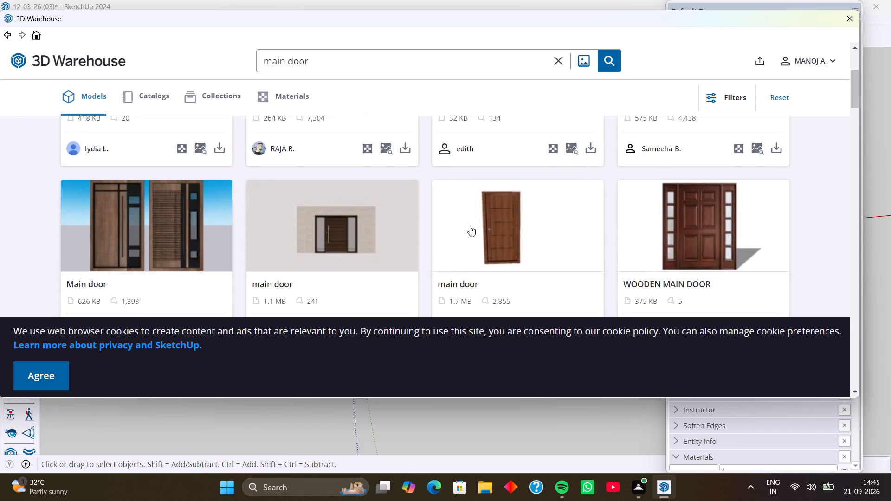
{"action": "scroll", "coordinate": [428, 225], "scroll_direction": "down", "scroll_amount": 7}
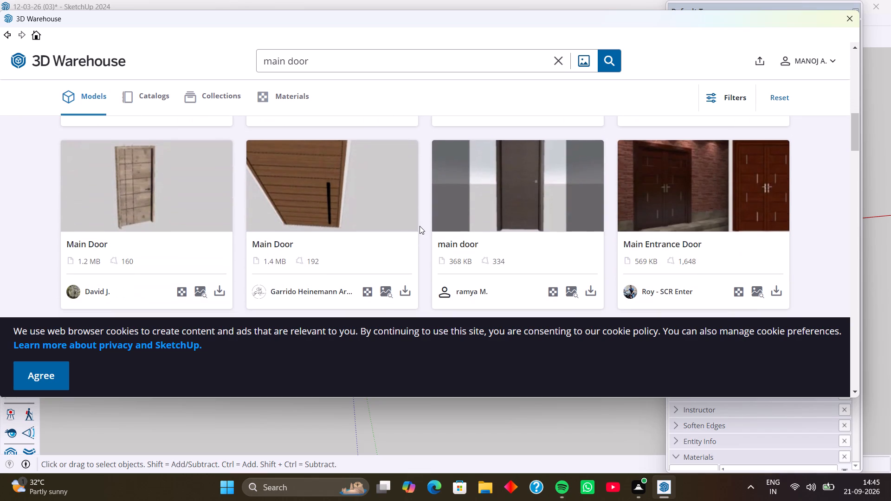
{"action": "scroll", "coordinate": [380, 214], "scroll_direction": "down", "scroll_amount": 5}
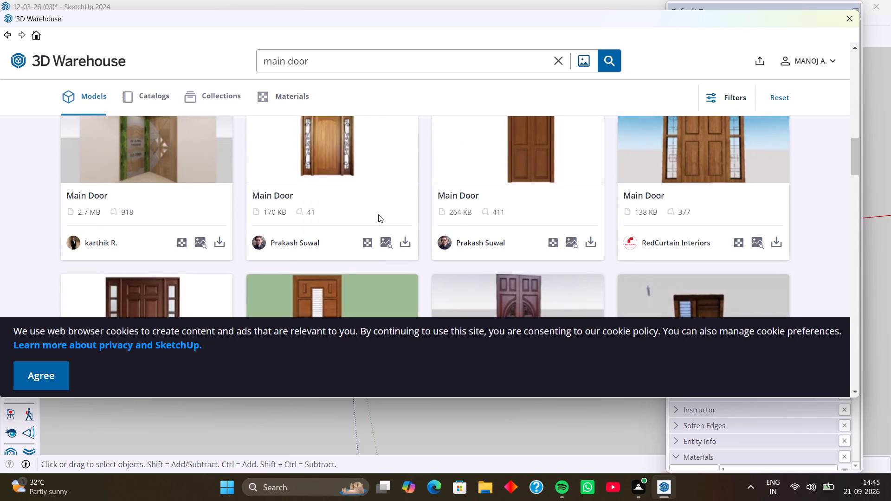
{"action": "scroll", "coordinate": [378, 214], "scroll_direction": "down", "scroll_amount": 1}
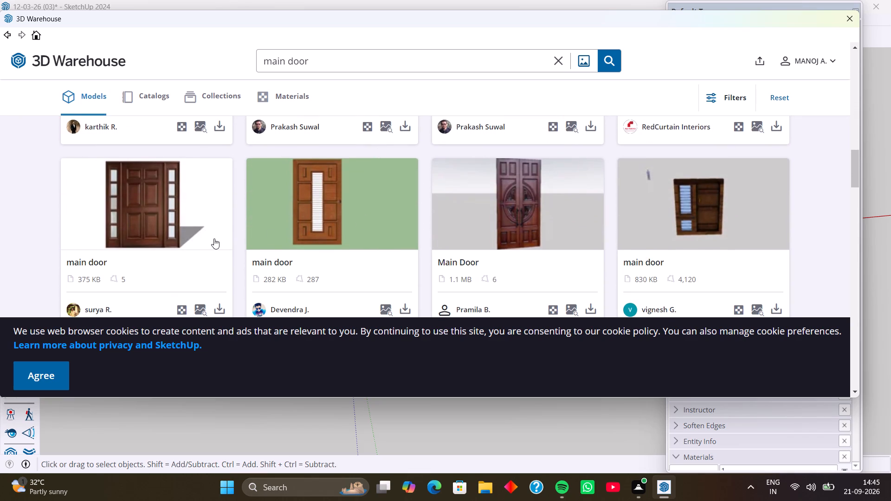
{"action": "scroll", "coordinate": [209, 241], "scroll_direction": "down", "scroll_amount": 1}
{"action": "scroll", "coordinate": [387, 237], "scroll_direction": "down", "scroll_amount": 2}
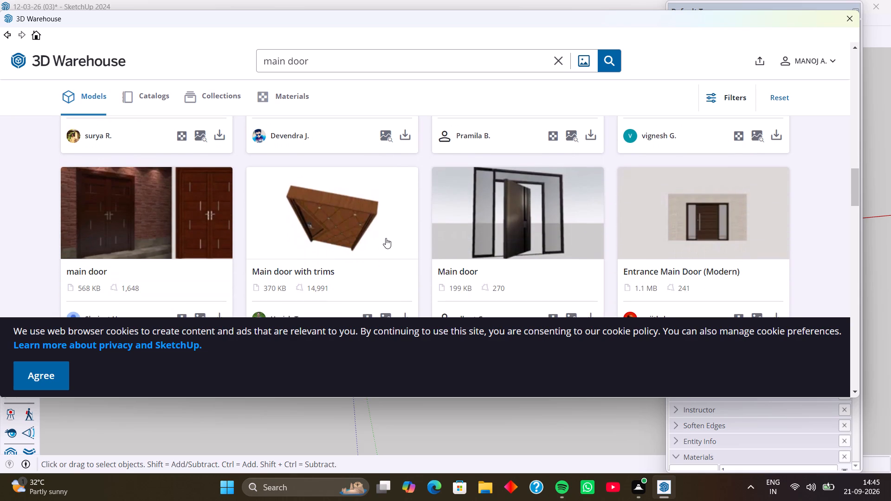
{"action": "scroll", "coordinate": [386, 238], "scroll_direction": "down", "scroll_amount": 4}
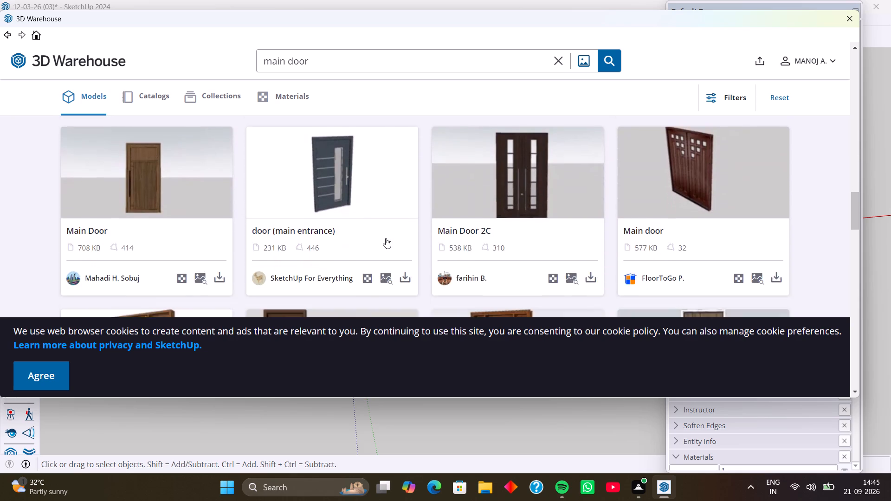
{"action": "scroll", "coordinate": [386, 238], "scroll_direction": "down", "scroll_amount": 3}
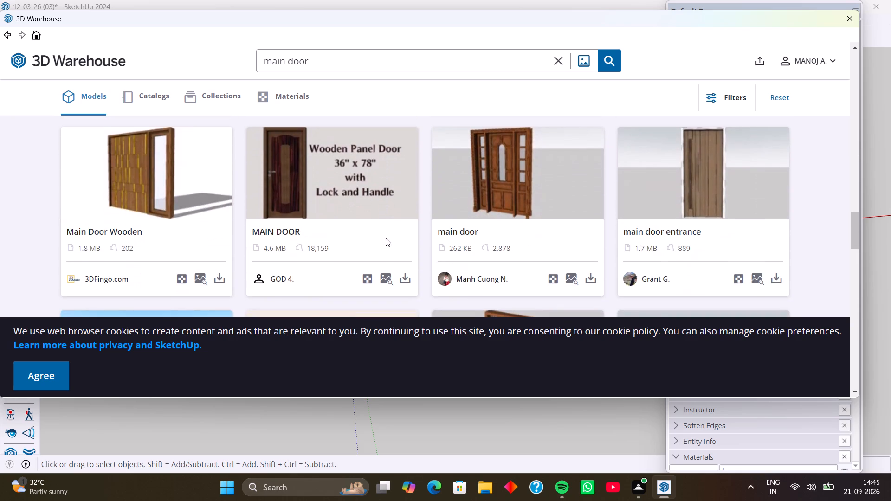
{"action": "scroll", "coordinate": [386, 238], "scroll_direction": "down", "scroll_amount": 3}
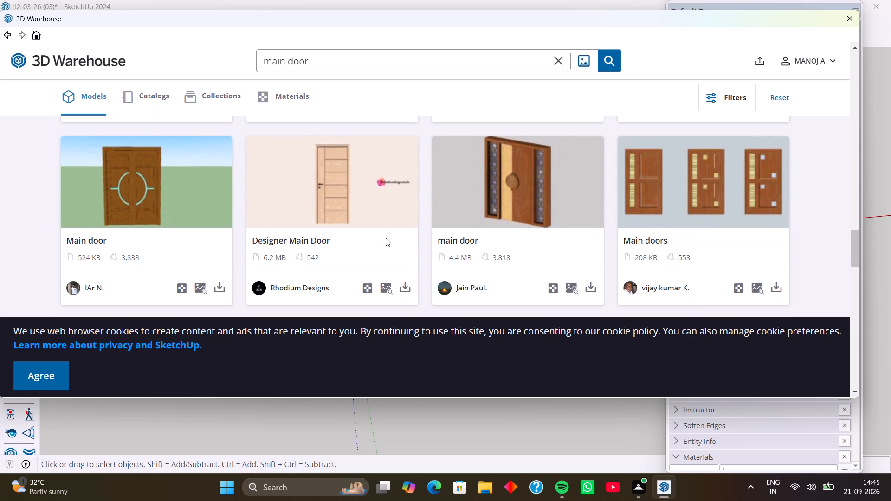
{"action": "scroll", "coordinate": [515, 207], "scroll_direction": "down", "scroll_amount": 3}
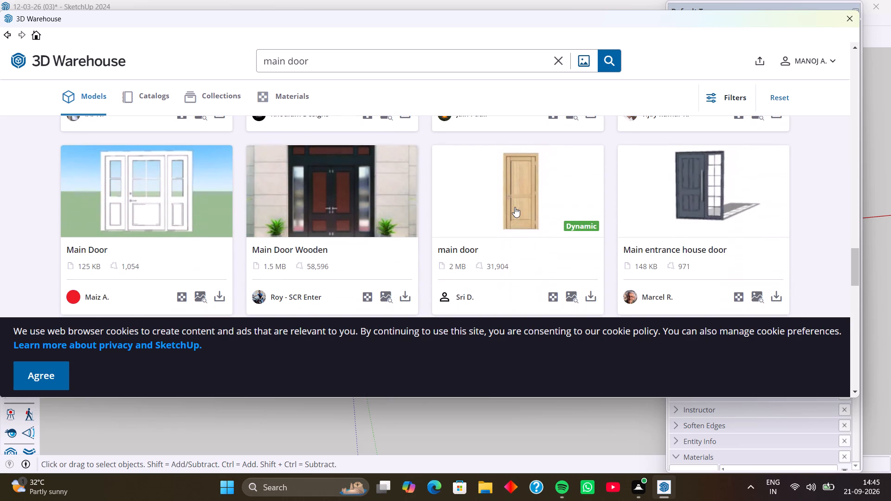
{"action": "scroll", "coordinate": [405, 217], "scroll_direction": "down", "scroll_amount": 4}
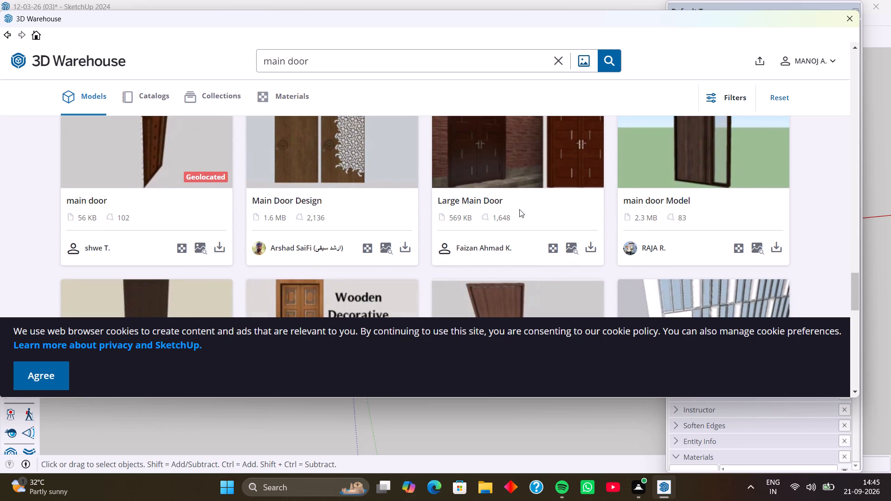
{"action": "scroll", "coordinate": [519, 209], "scroll_direction": "down", "scroll_amount": 6}
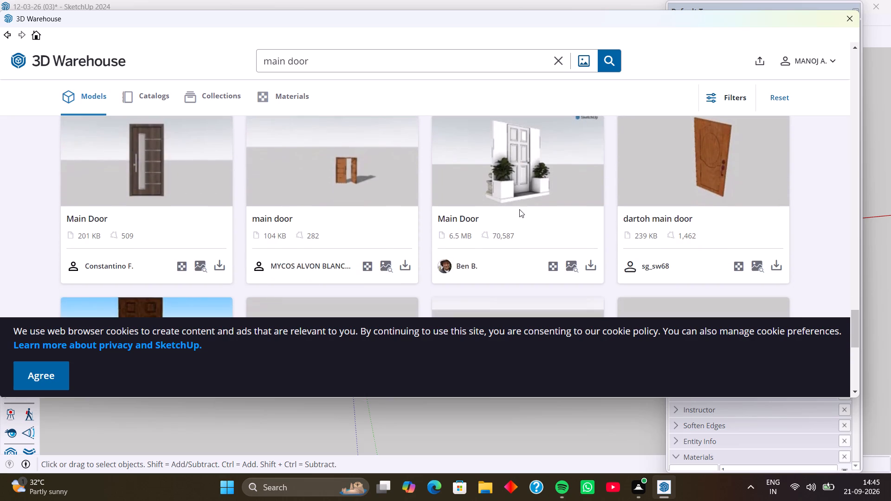
{"action": "scroll", "coordinate": [519, 209], "scroll_direction": "down", "scroll_amount": 11}
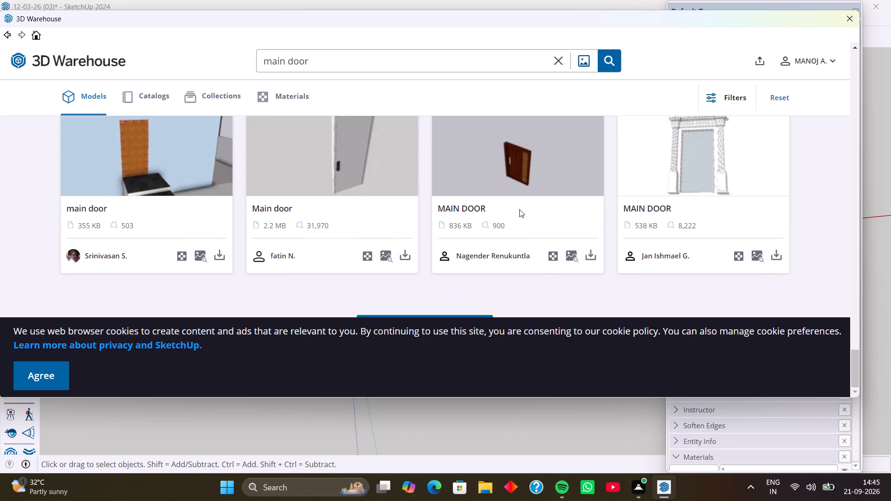
{"action": "scroll", "coordinate": [519, 209], "scroll_direction": "down", "scroll_amount": 2}
{"action": "scroll", "coordinate": [519, 209], "scroll_direction": "up", "scroll_amount": 19}
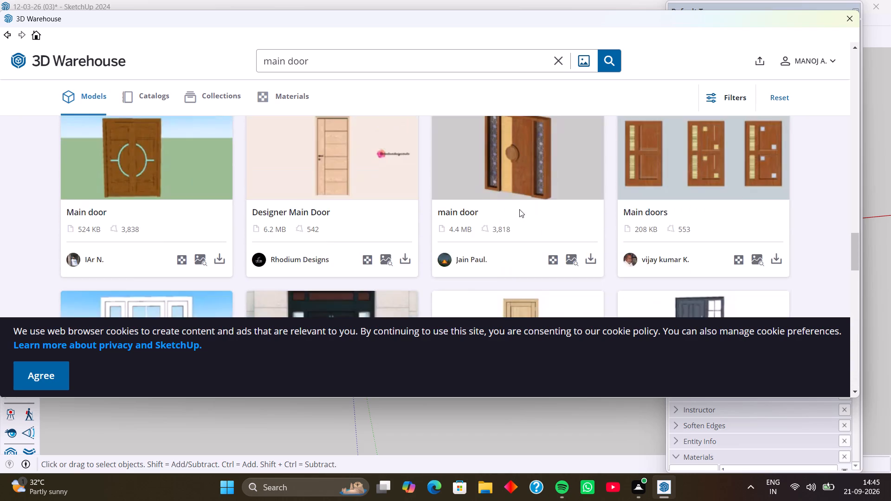
{"action": "scroll", "coordinate": [519, 209], "scroll_direction": "up", "scroll_amount": 19}
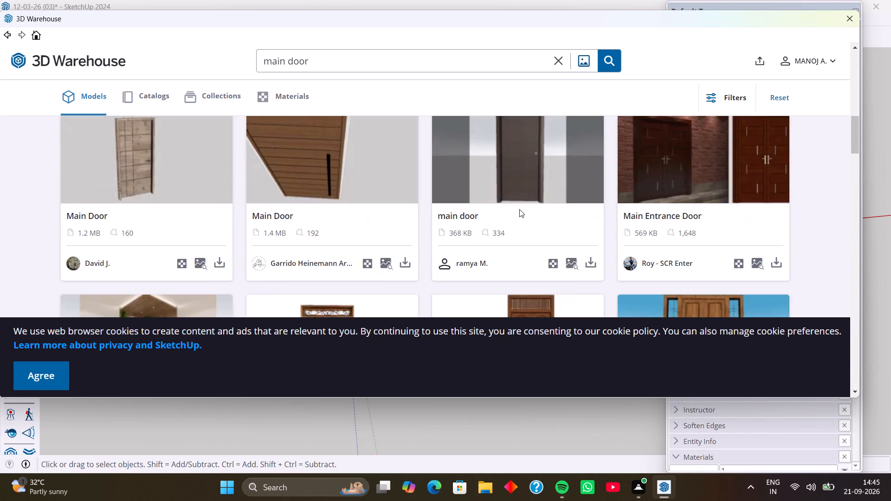
{"action": "scroll", "coordinate": [519, 209], "scroll_direction": "up", "scroll_amount": 5}
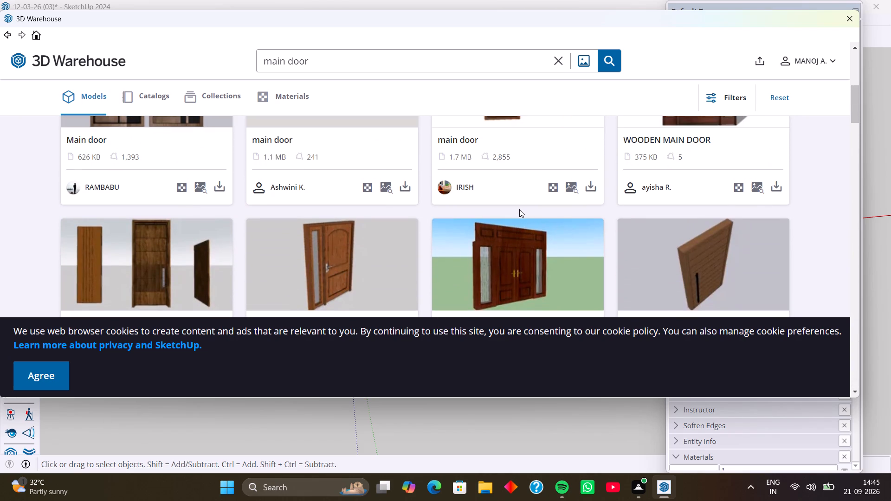
{"action": "scroll", "coordinate": [519, 209], "scroll_direction": "up", "scroll_amount": 3}
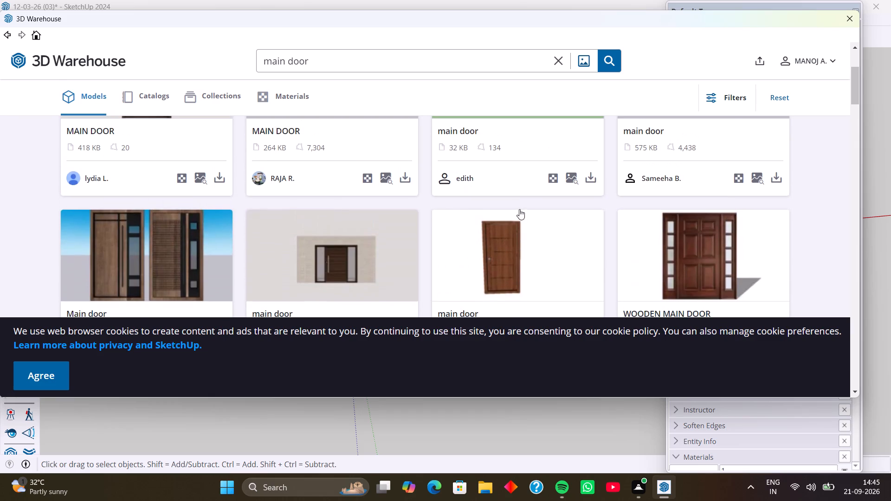
{"action": "scroll", "coordinate": [519, 209], "scroll_direction": "up", "scroll_amount": 2}
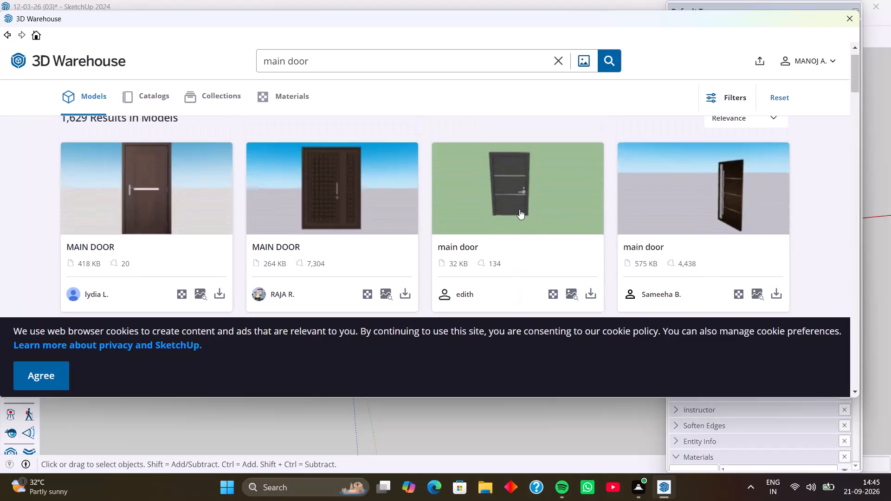
{"action": "scroll", "coordinate": [519, 209], "scroll_direction": "up", "scroll_amount": 1}
{"action": "scroll", "coordinate": [536, 231], "scroll_direction": "down", "scroll_amount": 1}
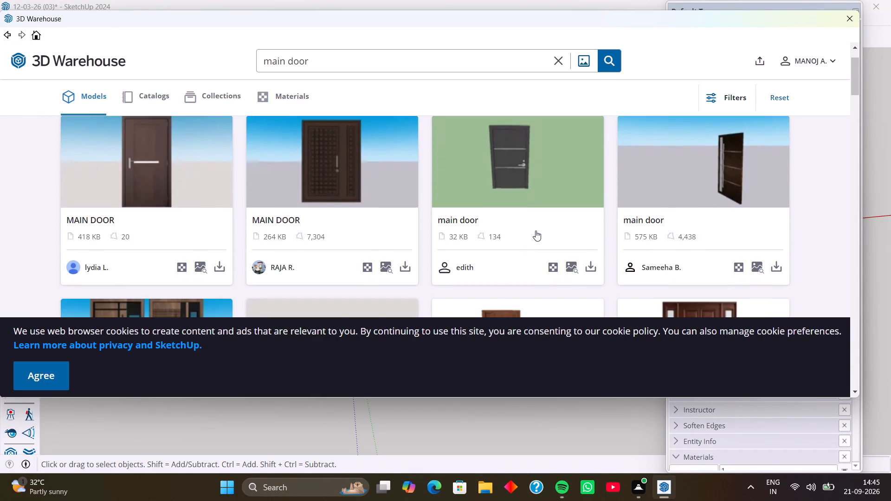
Load the 264 KB "MAIN DOOR" model with the grid-patterned dark wood leaf and place it in front of the house.
{"action": "left_click", "coordinate": [401, 264]}
{"action": "left_click", "coordinate": [391, 223]}
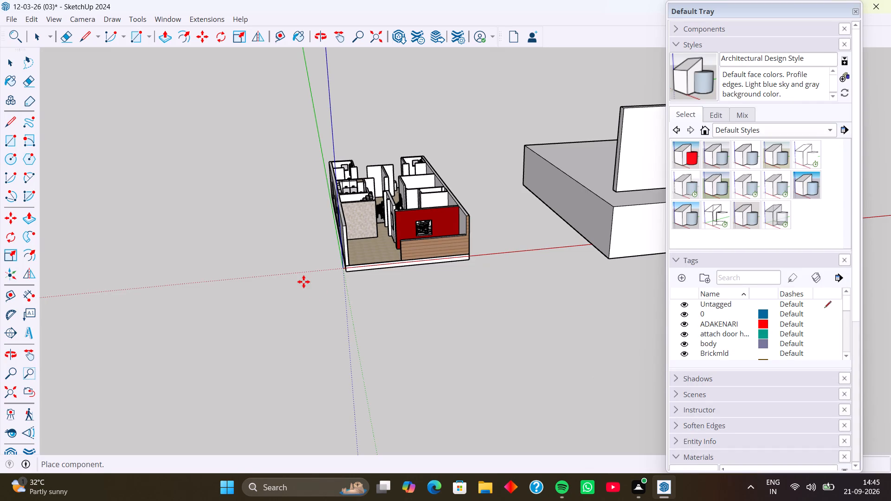
{"action": "left_click", "coordinate": [352, 300]}
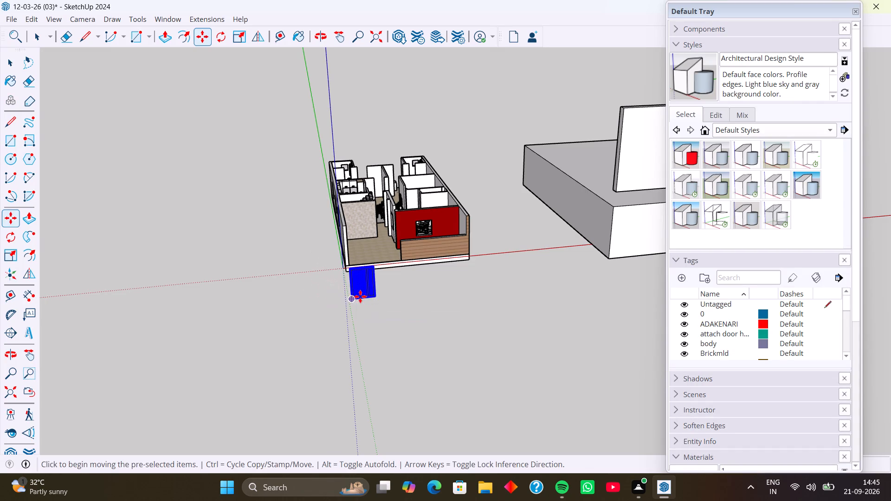
Move the main door by its bottom corner to the floor corner at the end of the stone-tiled wall inside the house.
{"action": "scroll", "coordinate": [360, 296], "scroll_direction": "up", "scroll_amount": 18}
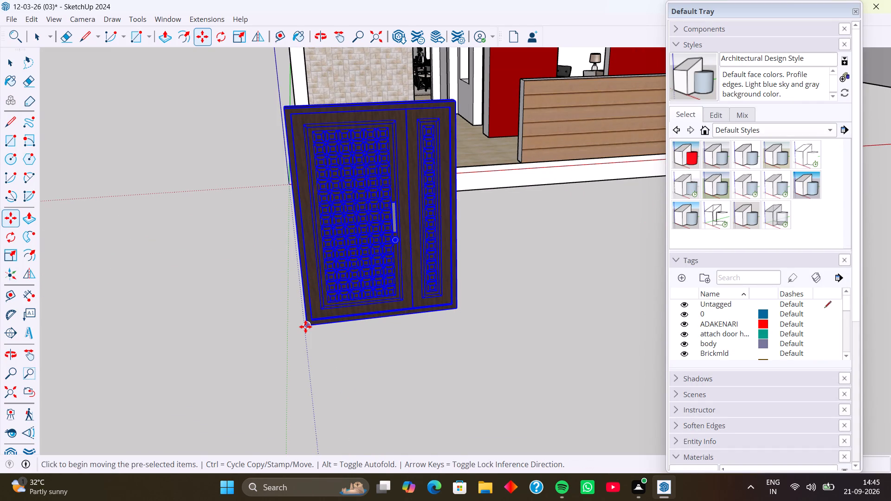
{"action": "left_click", "coordinate": [305, 327]}
{"action": "scroll", "coordinate": [416, 113], "scroll_direction": "up", "scroll_amount": 8}
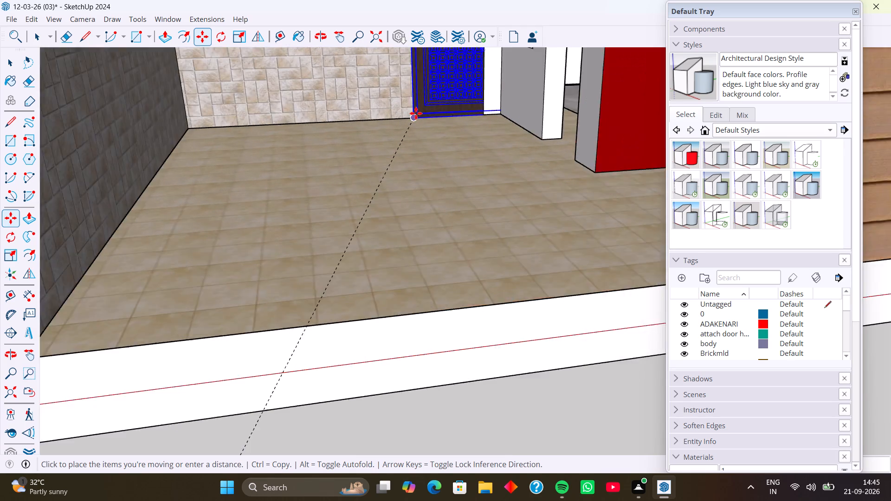
{"action": "scroll", "coordinate": [416, 113], "scroll_direction": "up", "scroll_amount": 14}
{"action": "left_click", "coordinate": [407, 128]}
Scale the main door's width down from its free side so it fits between the stone-tiled wall and the adjacent white wall.
{"action": "scroll", "coordinate": [465, 124], "scroll_direction": "down", "scroll_amount": 15}
{"action": "scroll", "coordinate": [425, 113], "scroll_direction": "up", "scroll_amount": 1}
{"action": "middle_click_drag", "start_coordinate": [425, 113], "coordinate": [374, 231]}
{"action": "scroll", "coordinate": [409, 182], "scroll_direction": "down", "scroll_amount": 3}
{"action": "middle_click_drag", "start_coordinate": [414, 151], "coordinate": [372, 202]}
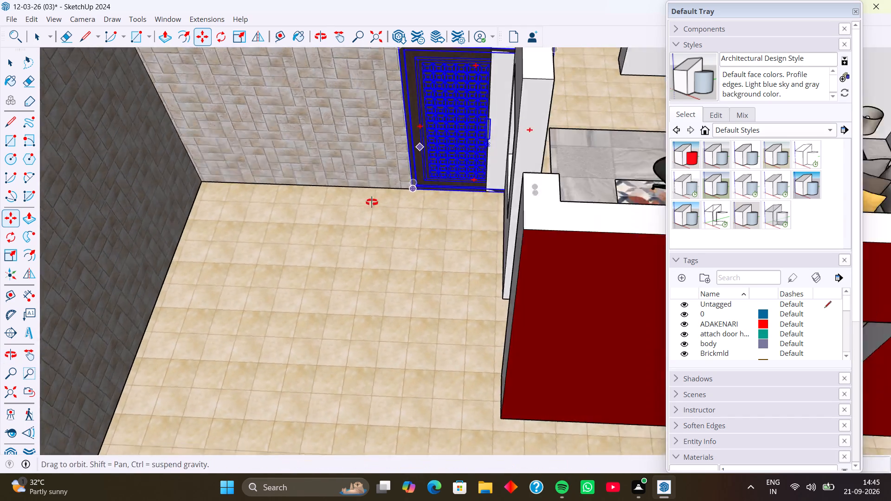
{"action": "middle_click_drag", "start_coordinate": [372, 202], "coordinate": [335, 270]}
{"action": "middle_click_drag", "start_coordinate": [399, 185], "coordinate": [312, 238]}
{"action": "middle_click_drag", "start_coordinate": [451, 181], "coordinate": [405, 139]}
{"action": "middle_click_drag", "start_coordinate": [478, 193], "coordinate": [444, 167]}
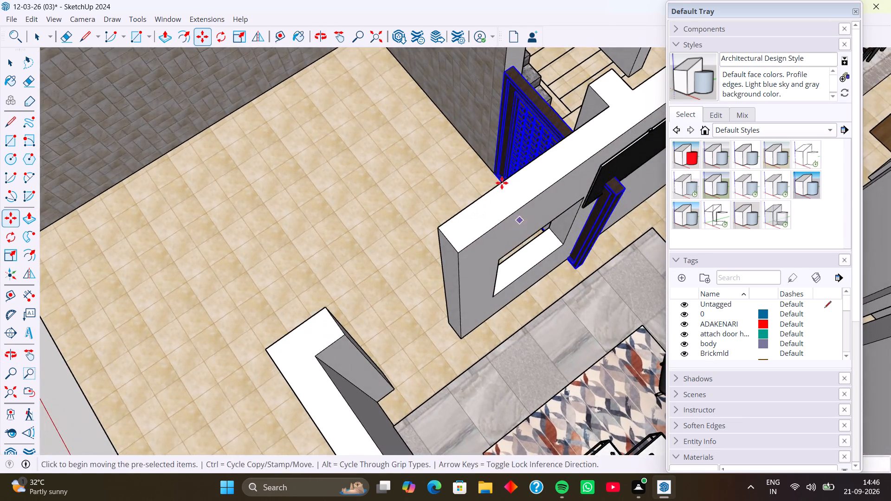
{"action": "middle_click_drag", "start_coordinate": [472, 175], "coordinate": [583, 182]}
{"action": "middle_click_drag", "start_coordinate": [438, 154], "coordinate": [534, 146]}
{"action": "key", "text": "s"}
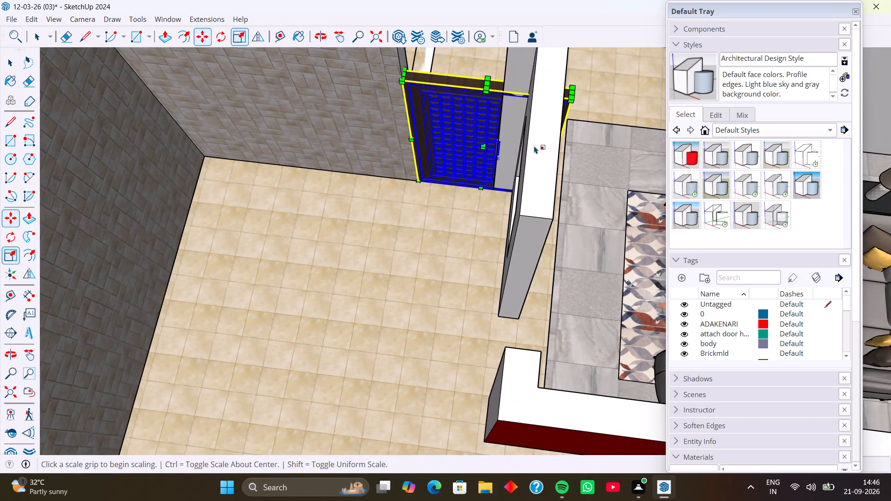
{"action": "middle_click_drag", "start_coordinate": [542, 141], "coordinate": [493, 81]}
{"action": "scroll", "coordinate": [552, 136], "scroll_direction": "up", "scroll_amount": 6}
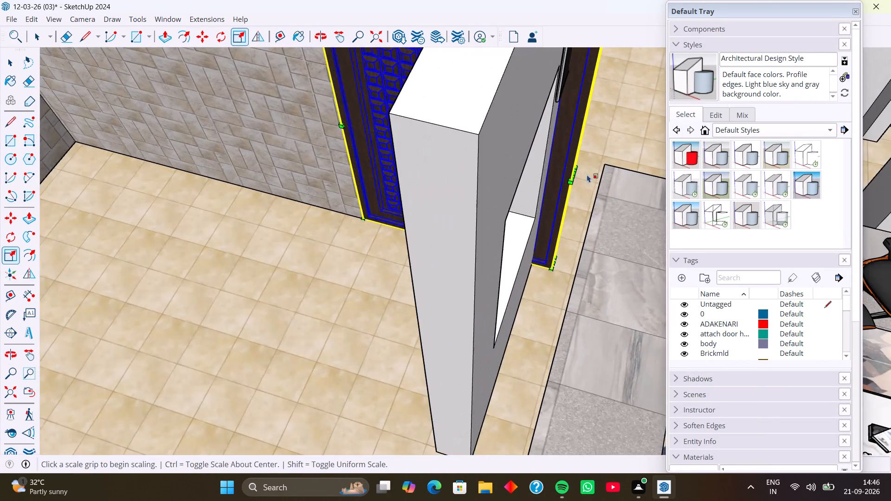
{"action": "scroll", "coordinate": [592, 179], "scroll_direction": "up", "scroll_amount": 3}
{"action": "left_click", "coordinate": [569, 174]}
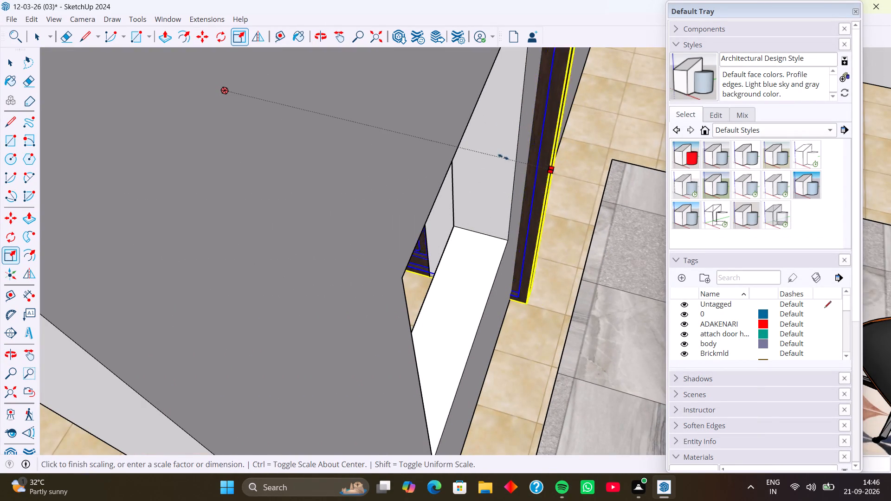
{"action": "middle_click_drag", "start_coordinate": [393, 137], "coordinate": [548, 132]}
{"action": "scroll", "coordinate": [177, 175], "scroll_direction": "down", "scroll_amount": 9}
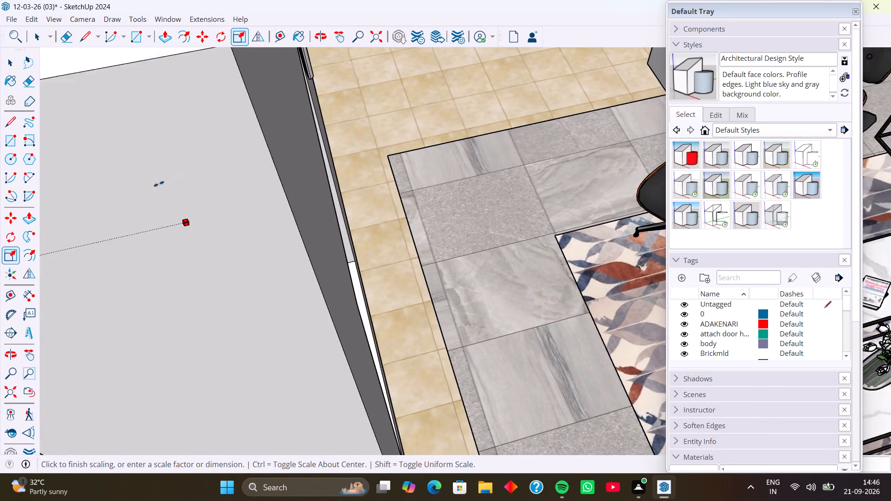
{"action": "scroll", "coordinate": [159, 184], "scroll_direction": "down", "scroll_amount": 20}
{"action": "scroll", "coordinate": [159, 184], "scroll_direction": "down", "scroll_amount": 5}
{"action": "middle_click_drag", "start_coordinate": [93, 185], "coordinate": [191, 174]}
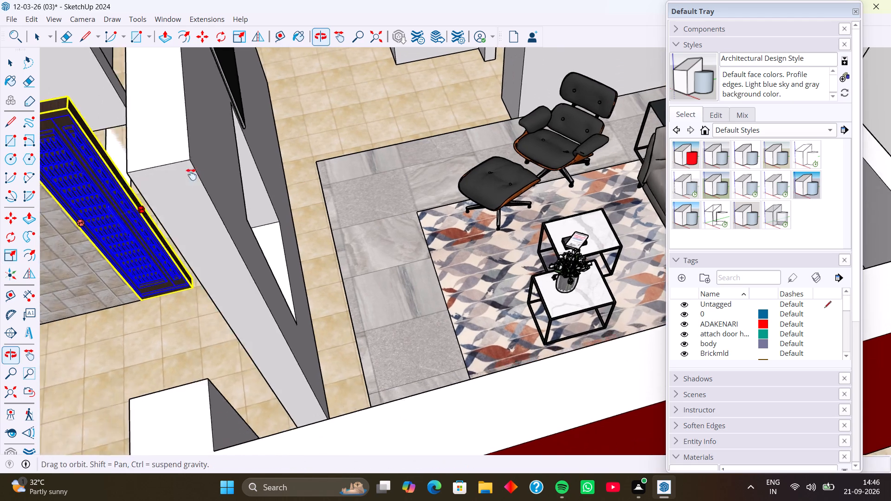
{"action": "middle_click_drag", "start_coordinate": [191, 174], "coordinate": [285, 167]}
{"action": "scroll", "coordinate": [212, 182], "scroll_direction": "up", "scroll_amount": 11}
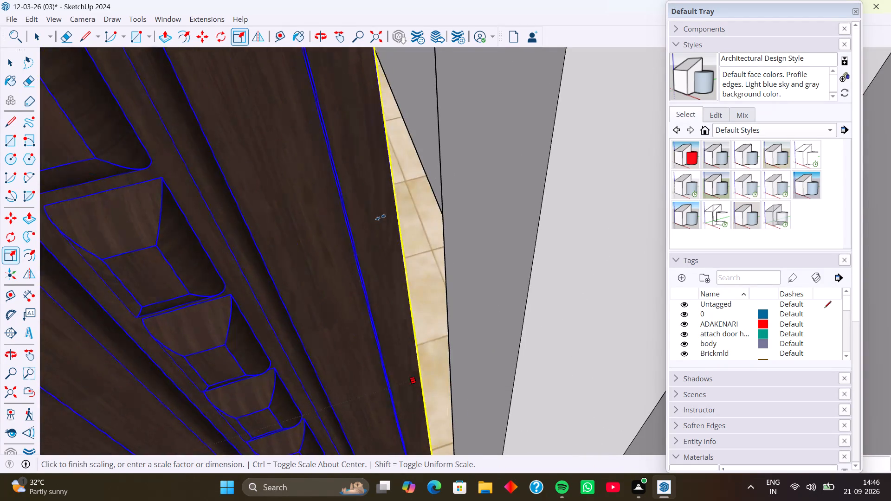
{"action": "scroll", "coordinate": [454, 226], "scroll_direction": "down", "scroll_amount": 5}
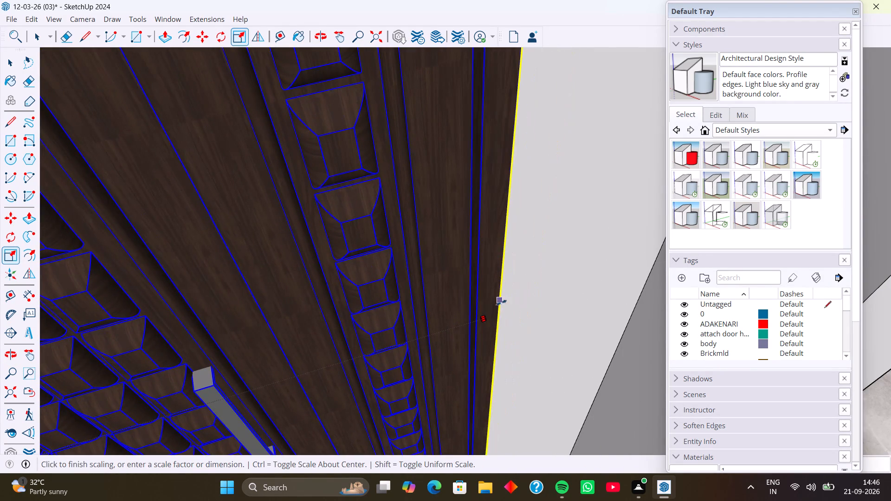
{"action": "left_click", "coordinate": [499, 323]}
Move the main door by its bottom corner a short way along the opening's side wall towards the house interior, and deselect it.
{"action": "scroll", "coordinate": [384, 248], "scroll_direction": "down", "scroll_amount": 14}
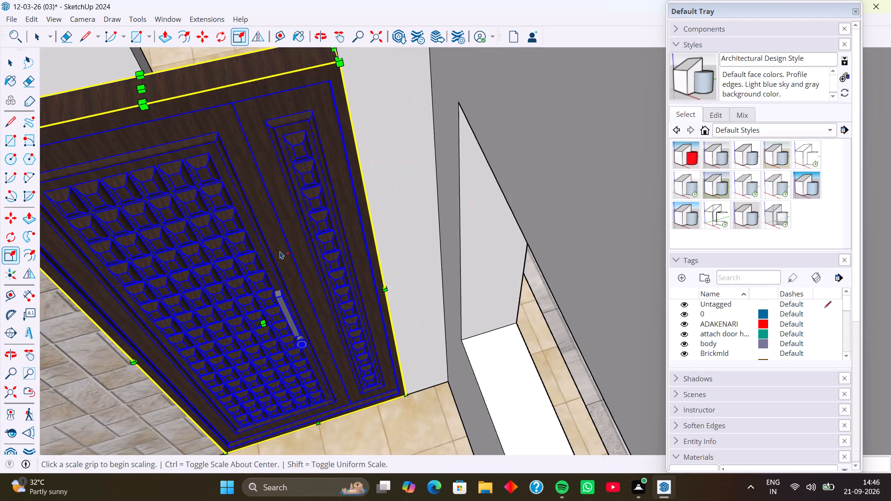
{"action": "scroll", "coordinate": [280, 251], "scroll_direction": "down", "scroll_amount": 3}
{"action": "middle_click_drag", "start_coordinate": [280, 251], "coordinate": [285, 173]}
{"action": "scroll", "coordinate": [281, 177], "scroll_direction": "down", "scroll_amount": 3}
{"action": "middle_click_drag", "start_coordinate": [283, 194], "coordinate": [275, 265]}
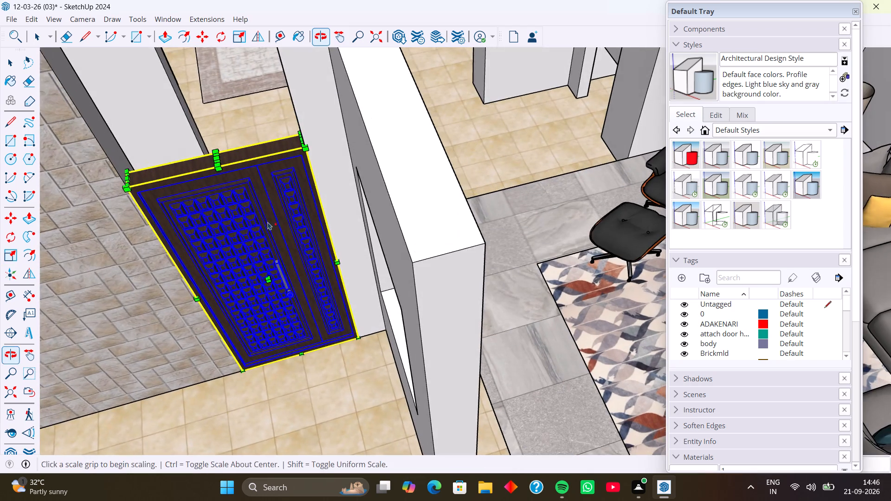
{"action": "middle_click_drag", "start_coordinate": [269, 203], "coordinate": [250, 243]}
{"action": "middle_click_drag", "start_coordinate": [250, 243], "coordinate": [253, 215]}
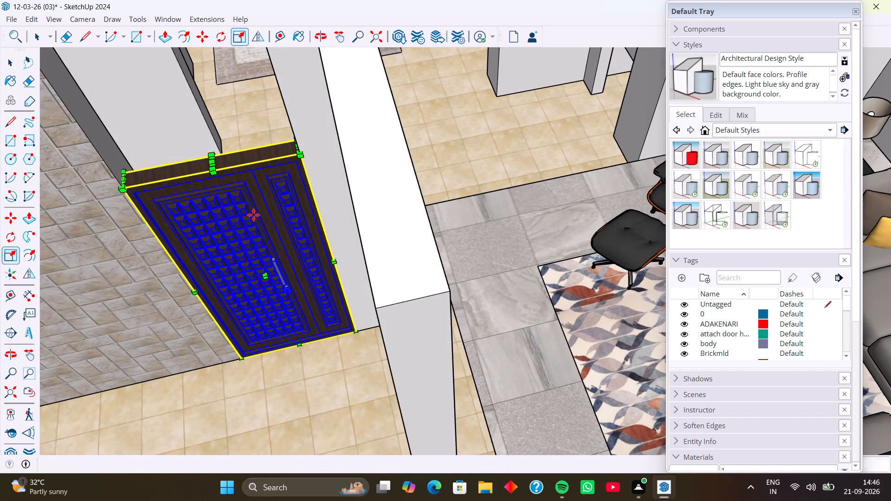
{"action": "key", "text": "m"}
{"action": "middle_click_drag", "start_coordinate": [256, 256], "coordinate": [245, 168]}
{"action": "middle_click_drag", "start_coordinate": [256, 268], "coordinate": [242, 250]}
{"action": "middle_click_drag", "start_coordinate": [267, 299], "coordinate": [216, 356]}
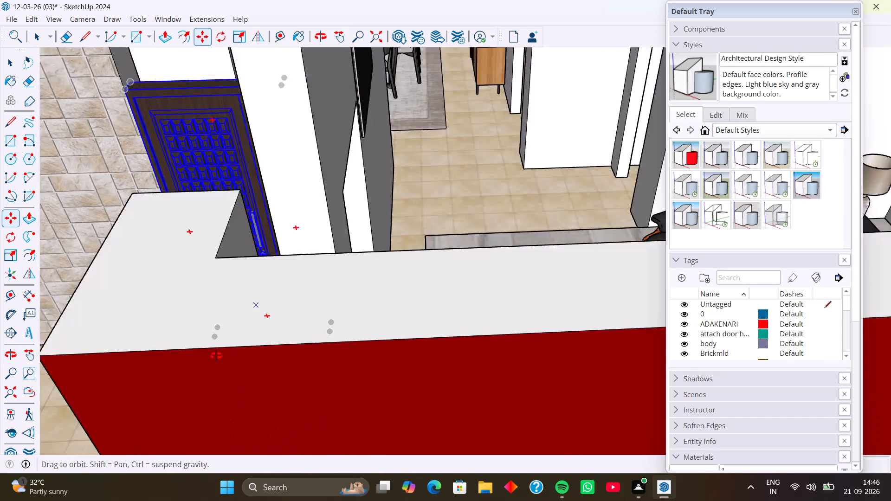
{"action": "middle_click_drag", "start_coordinate": [216, 356], "coordinate": [195, 366]}
{"action": "middle_click_drag", "start_coordinate": [308, 214], "coordinate": [155, 302]}
{"action": "scroll", "coordinate": [401, 165], "scroll_direction": "down", "scroll_amount": 11}
{"action": "middle_click_drag", "start_coordinate": [420, 159], "coordinate": [293, 200]}
{"action": "middle_click_drag", "start_coordinate": [498, 127], "coordinate": [365, 121]}
{"action": "middle_click_drag", "start_coordinate": [476, 148], "coordinate": [311, 176]}
{"action": "middle_click_drag", "start_coordinate": [492, 194], "coordinate": [420, 206]}
{"action": "middle_click_drag", "start_coordinate": [487, 186], "coordinate": [346, 181], "text": "shift"}
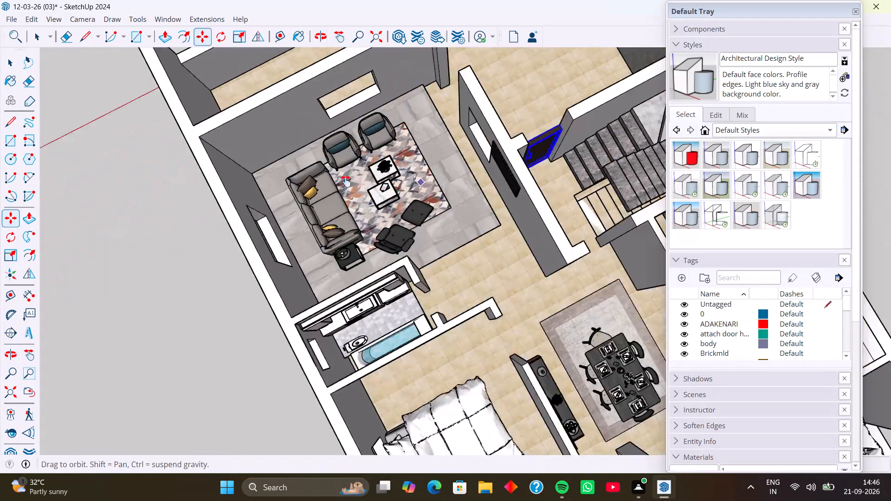
{"action": "middle_click_drag", "start_coordinate": [346, 181], "coordinate": [248, 175], "text": "shift"}
{"action": "middle_click_drag", "start_coordinate": [343, 173], "coordinate": [314, 133]}
{"action": "scroll", "coordinate": [325, 160], "scroll_direction": "up", "scroll_amount": 1}
{"action": "scroll", "coordinate": [382, 164], "scroll_direction": "up", "scroll_amount": 9}
{"action": "middle_click_drag", "start_coordinate": [361, 187], "coordinate": [352, 165]}
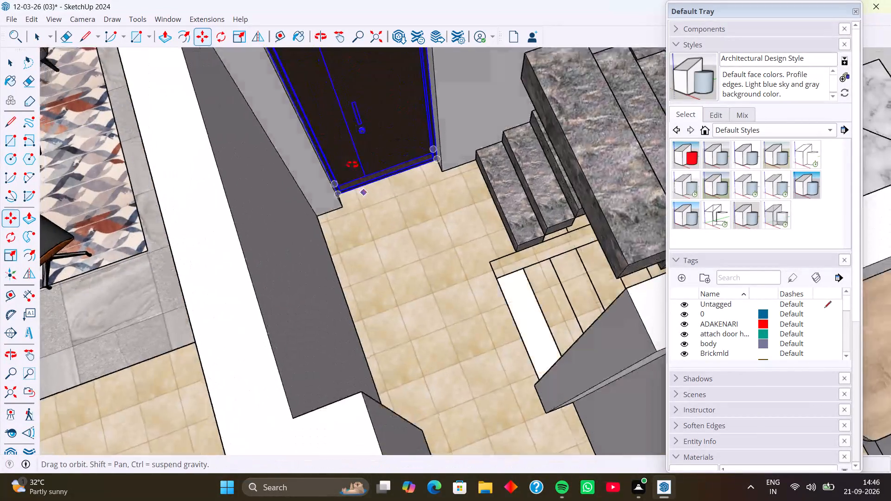
{"action": "middle_click_drag", "start_coordinate": [352, 165], "coordinate": [347, 140]}
{"action": "scroll", "coordinate": [344, 178], "scroll_direction": "up", "scroll_amount": 13}
{"action": "middle_click_drag", "start_coordinate": [349, 284], "coordinate": [317, 226], "text": "shift"}
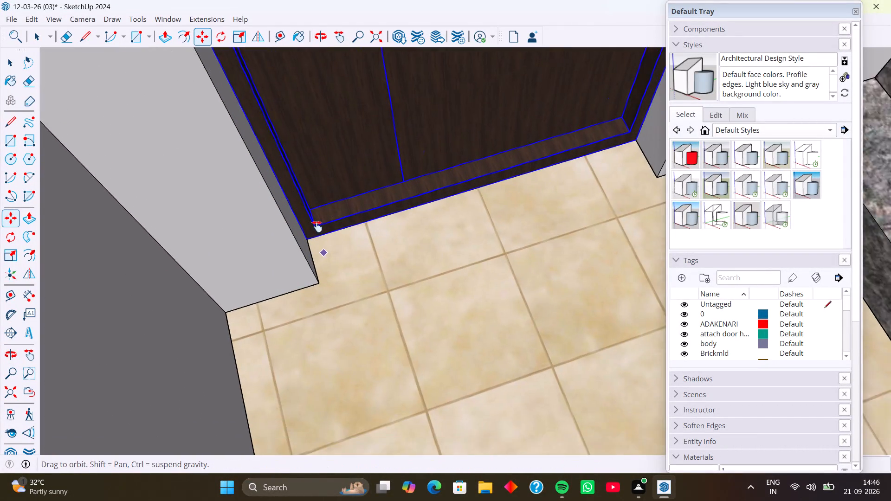
{"action": "middle_click_drag", "start_coordinate": [317, 226], "coordinate": [316, 202], "text": "shift"}
{"action": "scroll", "coordinate": [311, 202], "scroll_direction": "up", "scroll_amount": 7}
{"action": "left_click", "coordinate": [290, 176]}
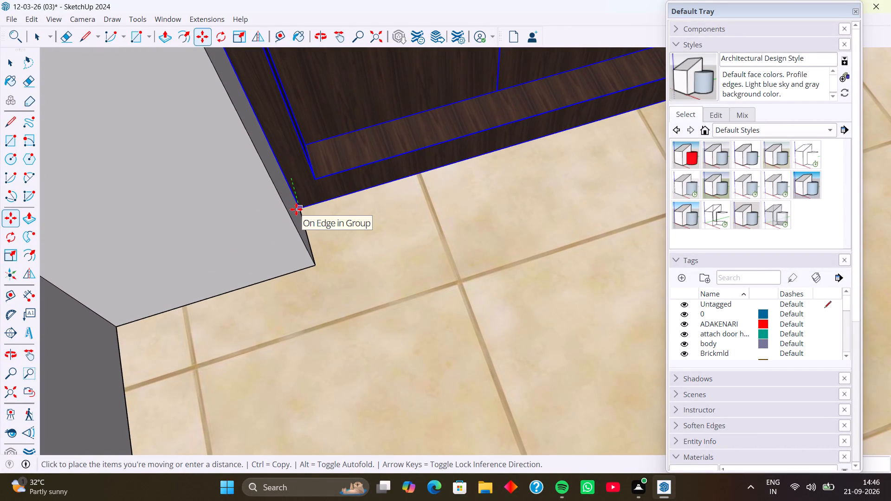
{"action": "left_click", "coordinate": [299, 219]}
{"action": "scroll", "coordinate": [256, 177], "scroll_direction": "down", "scroll_amount": 12}
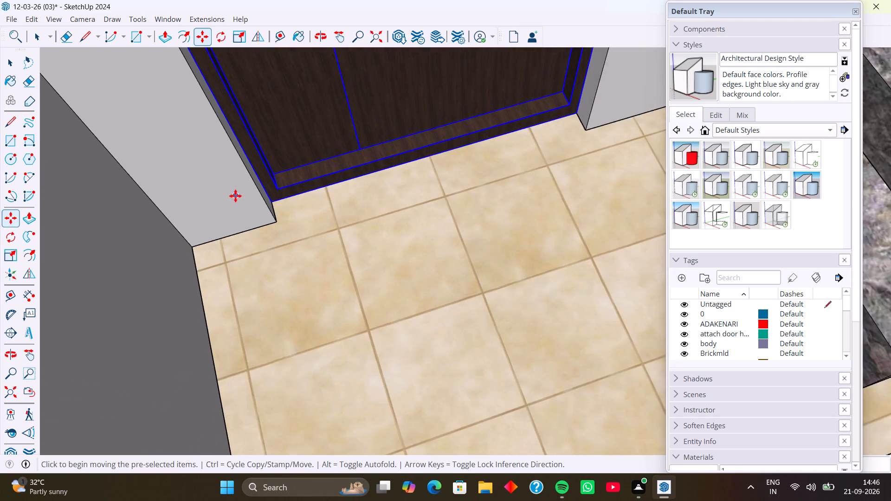
{"action": "scroll", "coordinate": [235, 196], "scroll_direction": "down", "scroll_amount": 15}
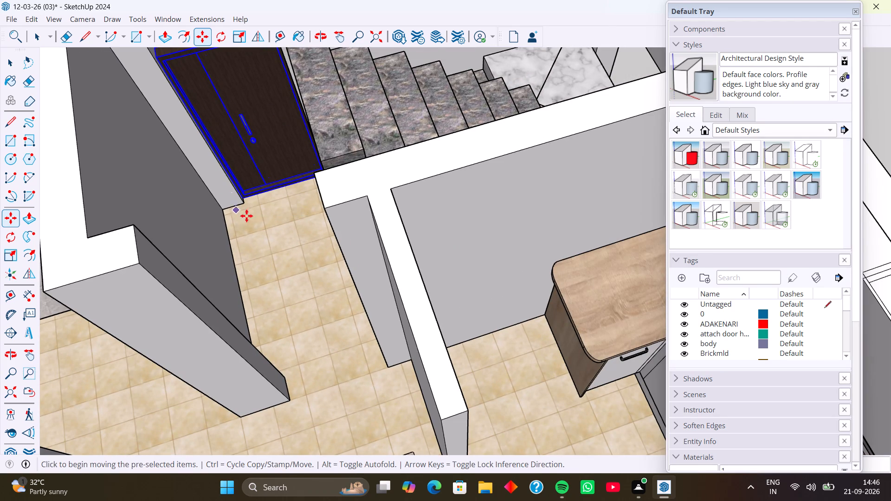
{"action": "scroll", "coordinate": [239, 237], "scroll_direction": "down", "scroll_amount": 13}
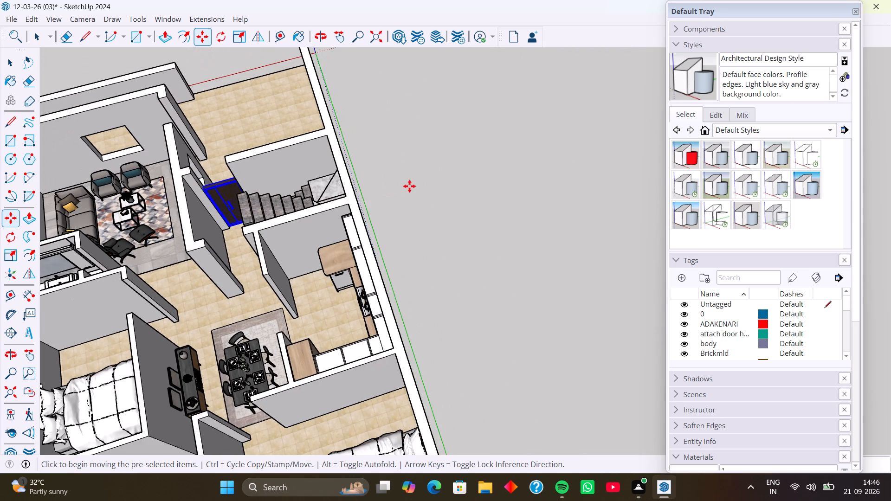
{"action": "key", "text": "space"}
{"action": "left_click", "coordinate": [409, 186]}
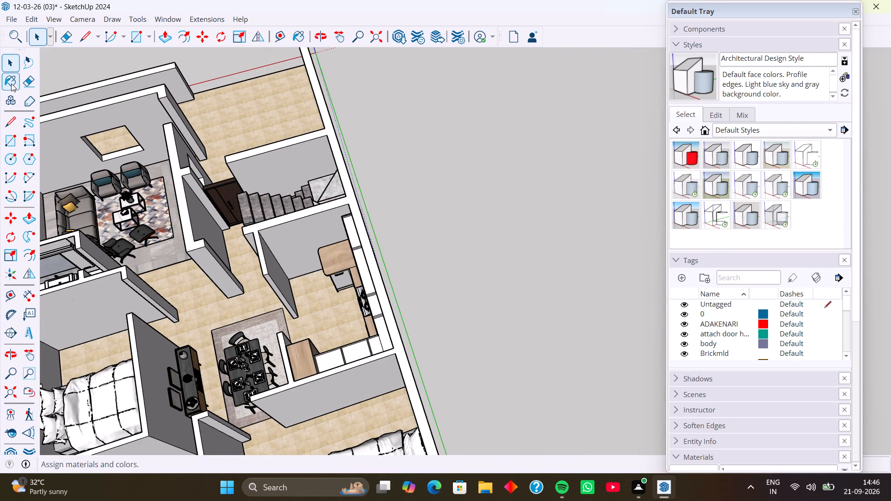
Browse the Stone and Tile material collections for the Paint Bucket, and close the Default Tray.
{"action": "left_click", "coordinate": [13, 82]}
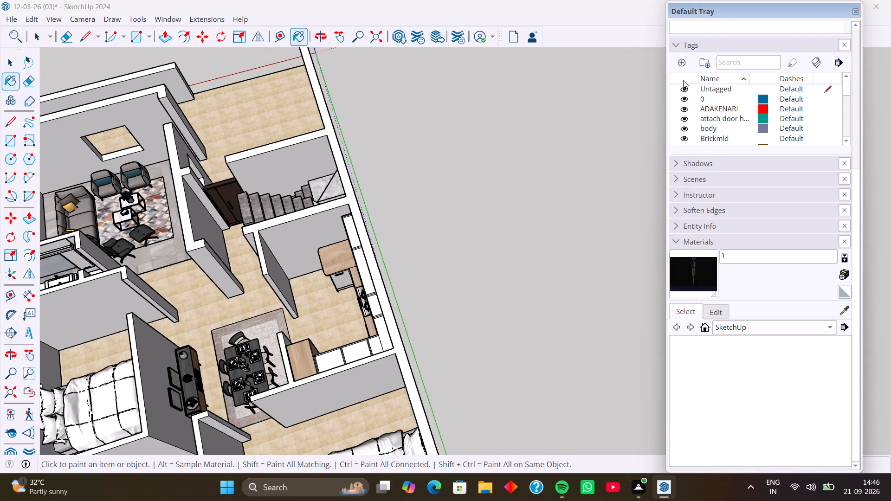
{"action": "left_click", "coordinate": [740, 241]}
{"action": "scroll", "coordinate": [706, 258], "scroll_direction": "down", "scroll_amount": 6}
{"action": "scroll", "coordinate": [730, 362], "scroll_direction": "down", "scroll_amount": 7}
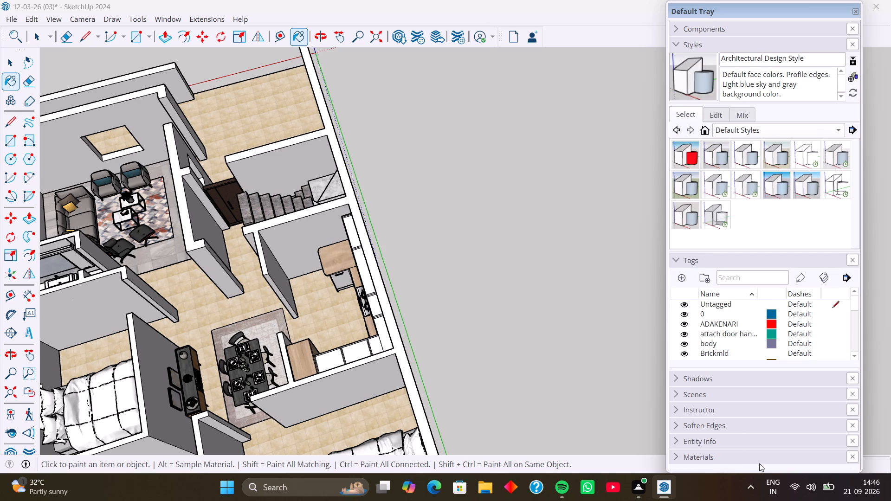
{"action": "left_click", "coordinate": [762, 461]}
{"action": "scroll", "coordinate": [728, 354], "scroll_direction": "down", "scroll_amount": 11}
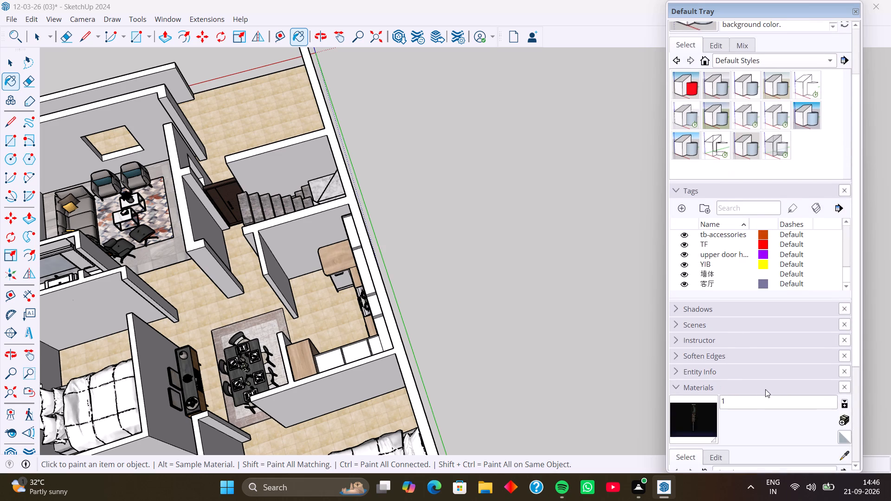
{"action": "scroll", "coordinate": [763, 394], "scroll_direction": "down", "scroll_amount": 6}
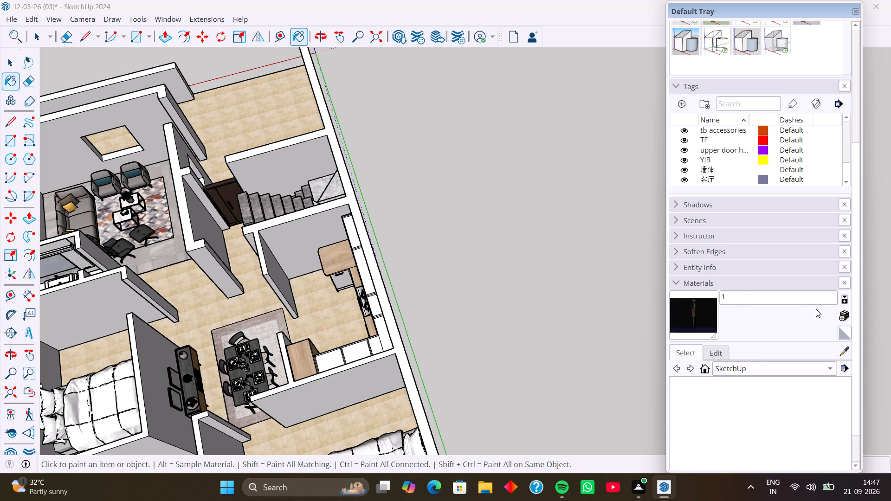
{"action": "left_click", "coordinate": [833, 367]}
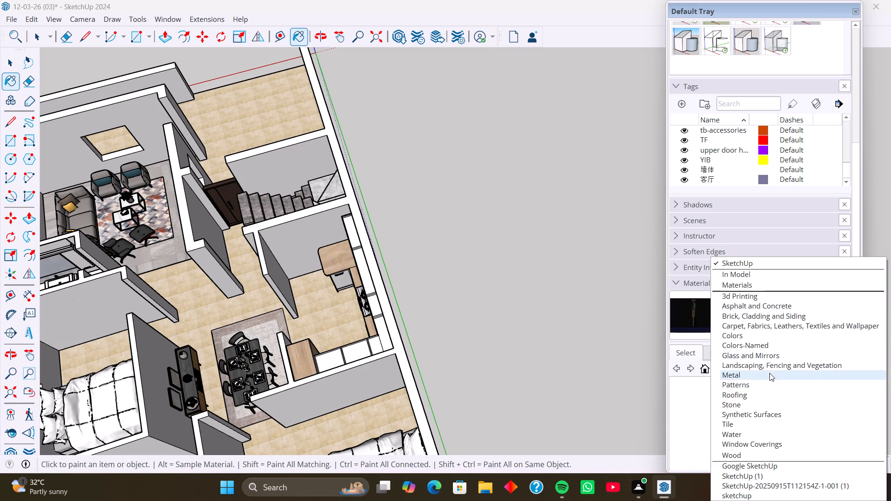
{"action": "scroll", "coordinate": [768, 376], "scroll_direction": "down", "scroll_amount": 6}
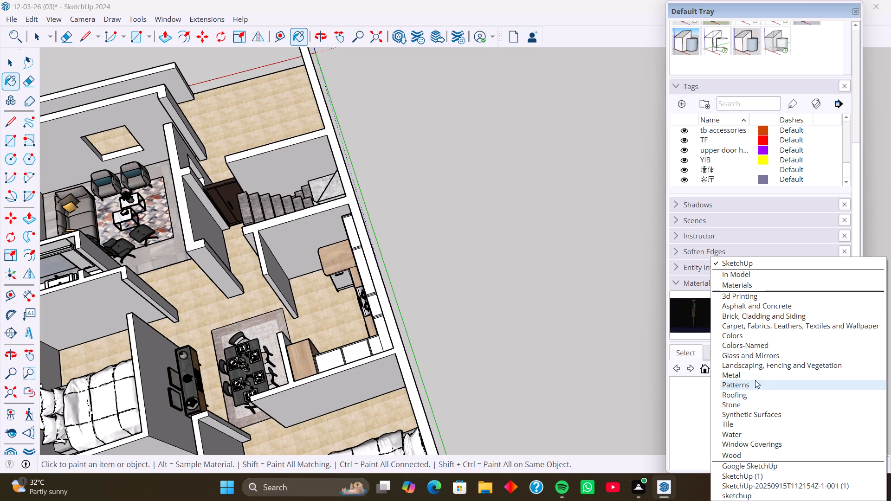
{"action": "left_click", "coordinate": [758, 403]}
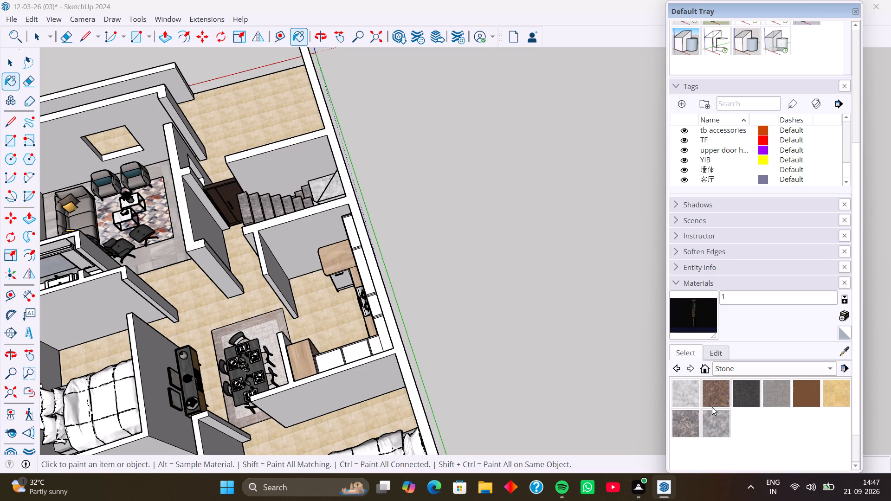
{"action": "left_click", "coordinate": [830, 366]}
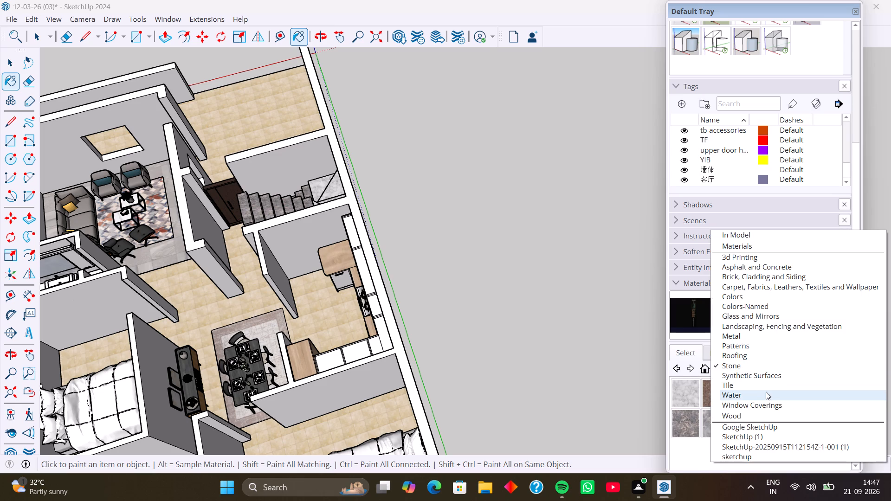
{"action": "left_click", "coordinate": [763, 386]}
{"action": "scroll", "coordinate": [696, 414], "scroll_direction": "down", "scroll_amount": 1}
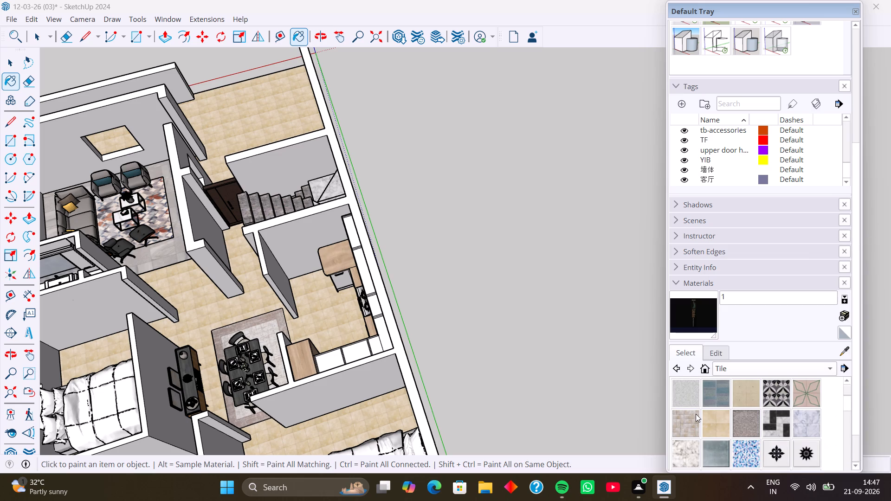
{"action": "scroll", "coordinate": [696, 414], "scroll_direction": "down", "scroll_amount": 2}
{"action": "scroll", "coordinate": [718, 398], "scroll_direction": "up", "scroll_amount": 2}
{"action": "left_click", "coordinate": [853, 10]}
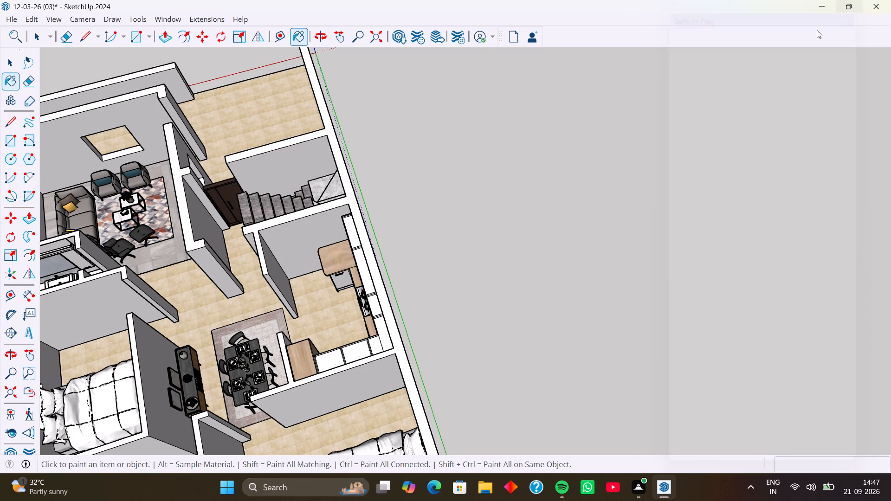
{"action": "scroll", "coordinate": [381, 221], "scroll_direction": "down", "scroll_amount": 4}
{"action": "key", "text": "space"}
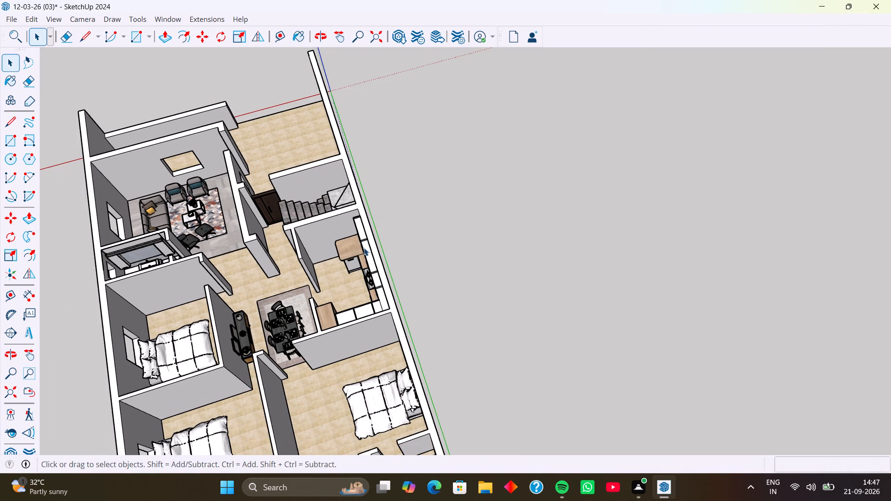
Examine the furnished house from above and the front entrance area with the fitted main door.
{"action": "middle_click_drag", "start_coordinate": [362, 249], "coordinate": [444, 177]}
{"action": "middle_click_drag", "start_coordinate": [465, 257], "coordinate": [391, 252]}
{"action": "middle_click_drag", "start_coordinate": [449, 295], "coordinate": [439, 296]}
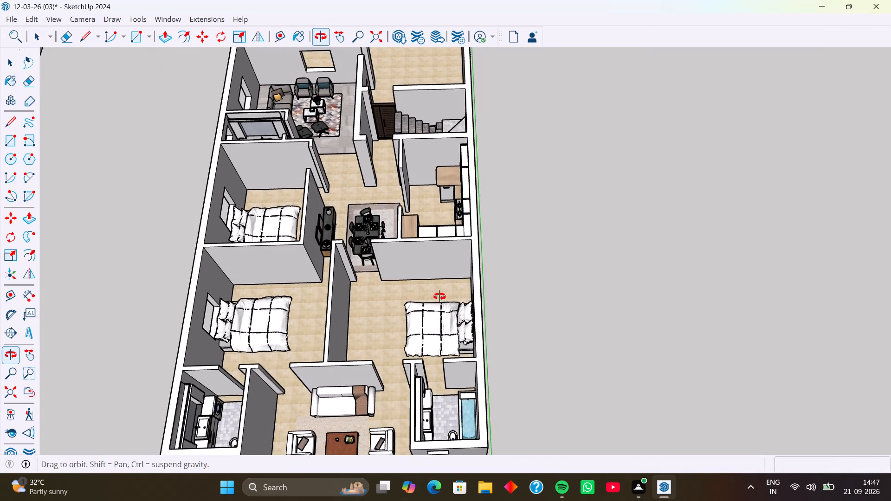
{"action": "middle_click_drag", "start_coordinate": [439, 296], "coordinate": [429, 296]}
{"action": "middle_click_drag", "start_coordinate": [403, 284], "coordinate": [454, 301], "text": "shift"}
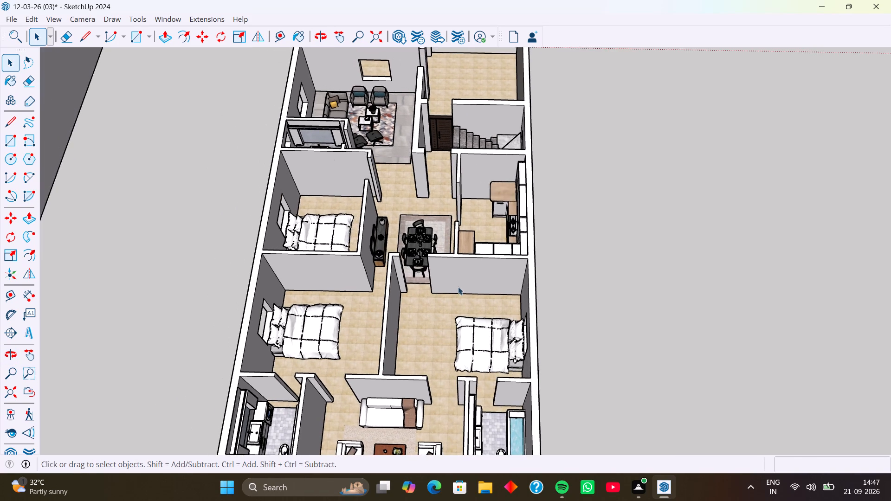
{"action": "scroll", "coordinate": [458, 286], "scroll_direction": "down", "scroll_amount": 4}
{"action": "middle_click_drag", "start_coordinate": [462, 297], "coordinate": [395, 298]}
{"action": "middle_click_drag", "start_coordinate": [535, 287], "coordinate": [349, 290]}
{"action": "middle_click_drag", "start_coordinate": [556, 276], "coordinate": [388, 274]}
{"action": "middle_click_drag", "start_coordinate": [679, 295], "coordinate": [653, 294]}
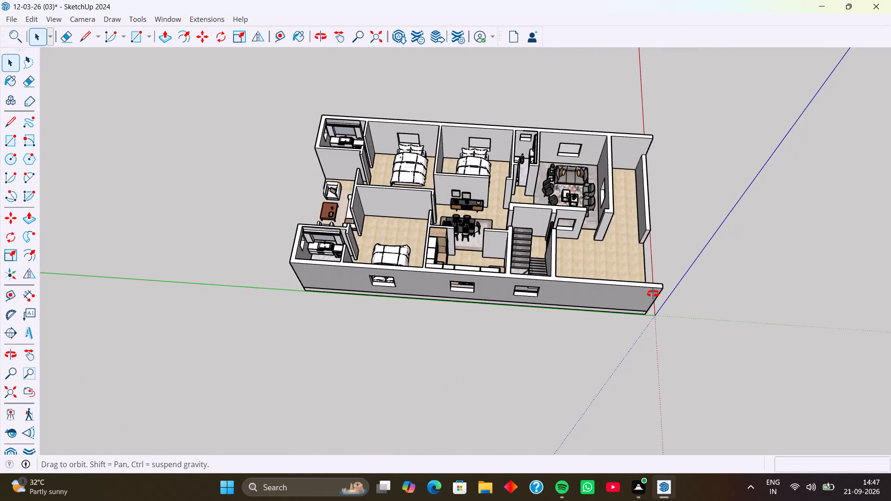
{"action": "middle_click_drag", "start_coordinate": [653, 294], "coordinate": [467, 270]}
{"action": "middle_click_drag", "start_coordinate": [569, 333], "coordinate": [445, 315]}
{"action": "scroll", "coordinate": [506, 314], "scroll_direction": "up", "scroll_amount": 8}
{"action": "middle_click_drag", "start_coordinate": [499, 333], "coordinate": [479, 257]}
{"action": "scroll", "coordinate": [499, 333], "scroll_direction": "up", "scroll_amount": 1}
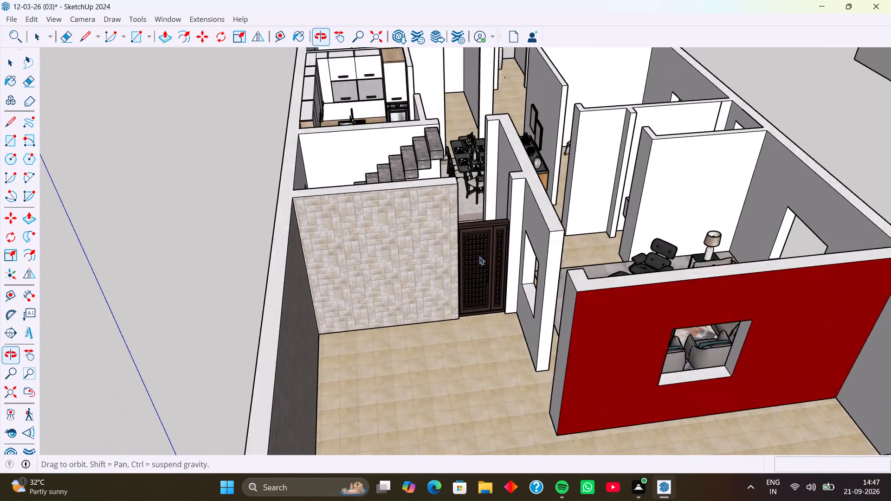
{"action": "middle_click_drag", "start_coordinate": [479, 257], "coordinate": [479, 257]}
{"action": "scroll", "coordinate": [478, 296], "scroll_direction": "up", "scroll_amount": 12}
{"action": "scroll", "coordinate": [477, 278], "scroll_direction": "down", "scroll_amount": 7}
{"action": "middle_click_drag", "start_coordinate": [477, 278], "coordinate": [468, 246]}
{"action": "middle_click_drag", "start_coordinate": [475, 257], "coordinate": [445, 253]}
{"action": "scroll", "coordinate": [438, 257], "scroll_direction": "down", "scroll_amount": 9}
{"action": "middle_click_drag", "start_coordinate": [440, 309], "coordinate": [539, 292]}
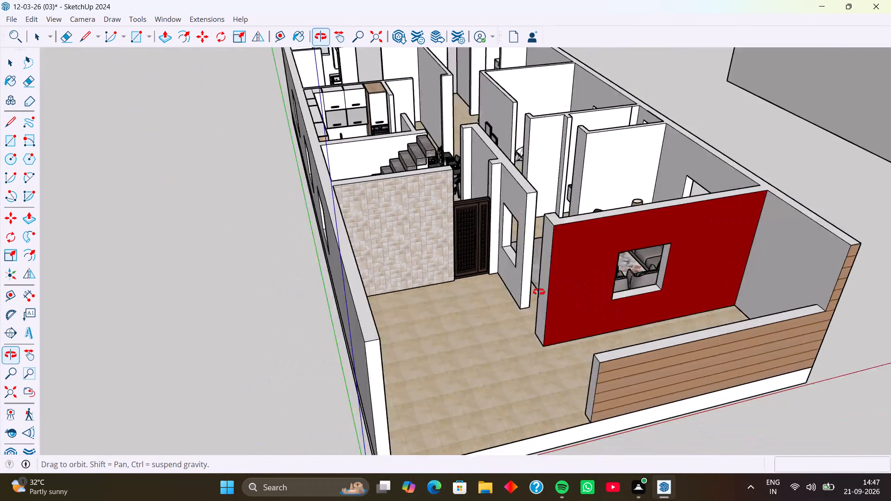
{"action": "middle_click_drag", "start_coordinate": [539, 292], "coordinate": [539, 291]}
{"action": "scroll", "coordinate": [461, 296], "scroll_direction": "down", "scroll_amount": 3}
{"action": "middle_click_drag", "start_coordinate": [451, 308], "coordinate": [386, 308]}
{"action": "middle_click_drag", "start_coordinate": [451, 297], "coordinate": [460, 265], "text": "shift"}
{"action": "middle_click_drag", "start_coordinate": [460, 265], "coordinate": [456, 288]}
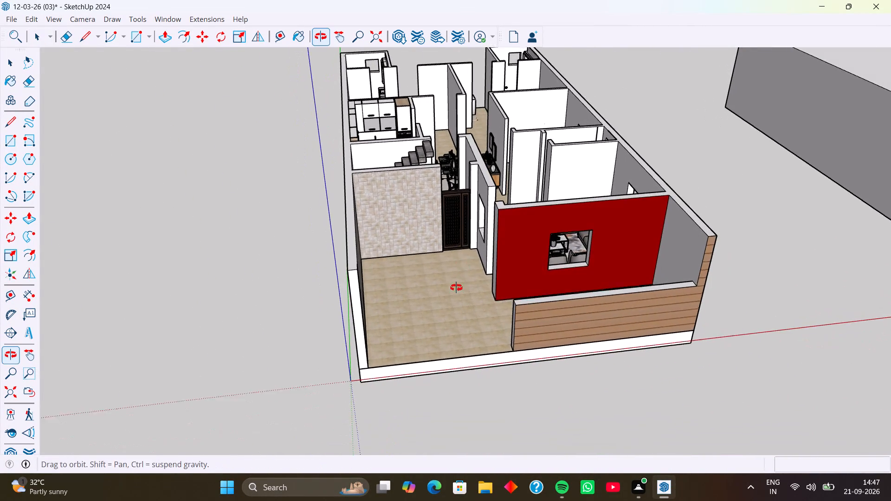
{"action": "middle_click_drag", "start_coordinate": [456, 288], "coordinate": [445, 310]}
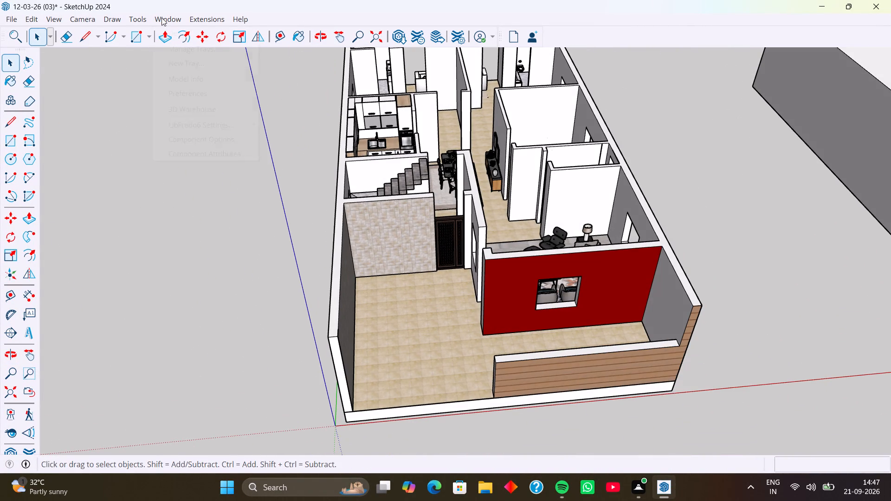
Find the carved dark-red double-leaf Main Door (1.1 MB) among the 3D Warehouse main door models and load it into the model.
{"action": "left_click", "coordinate": [161, 18]}
{"action": "left_click", "coordinate": [199, 105]}
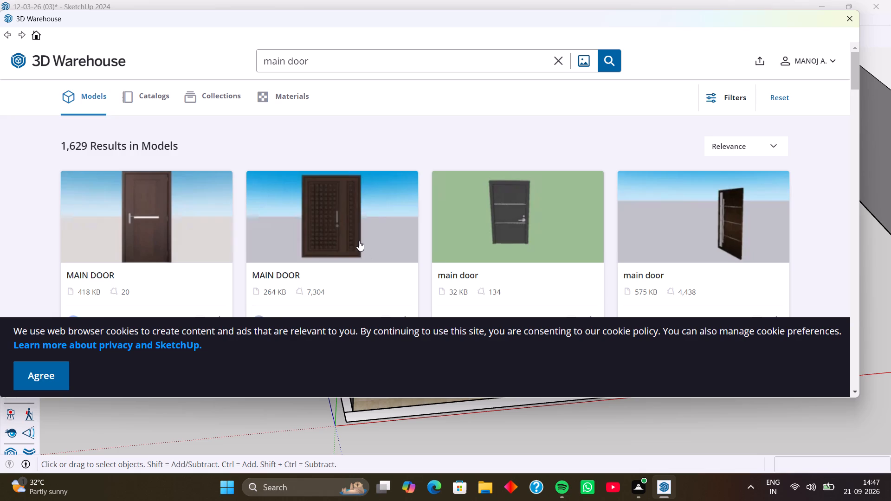
{"action": "scroll", "coordinate": [359, 241], "scroll_direction": "down", "scroll_amount": 5}
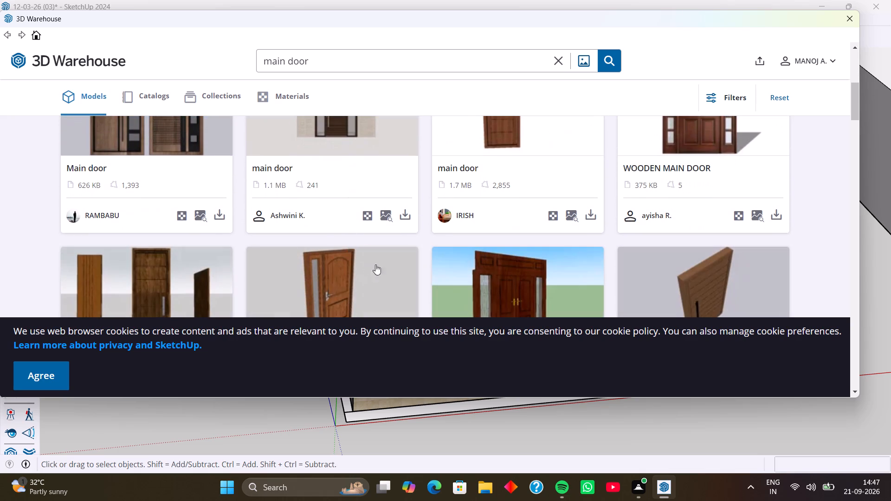
{"action": "scroll", "coordinate": [378, 265], "scroll_direction": "down", "scroll_amount": 2}
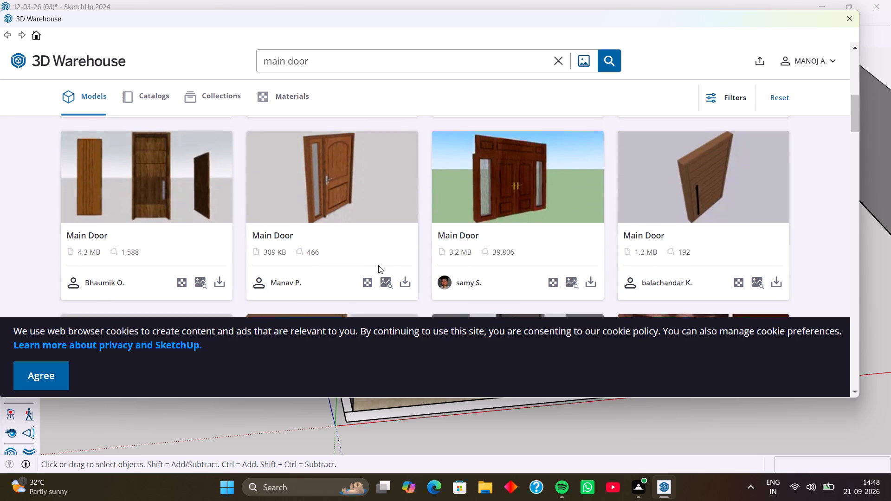
{"action": "scroll", "coordinate": [329, 238], "scroll_direction": "down", "scroll_amount": 3}
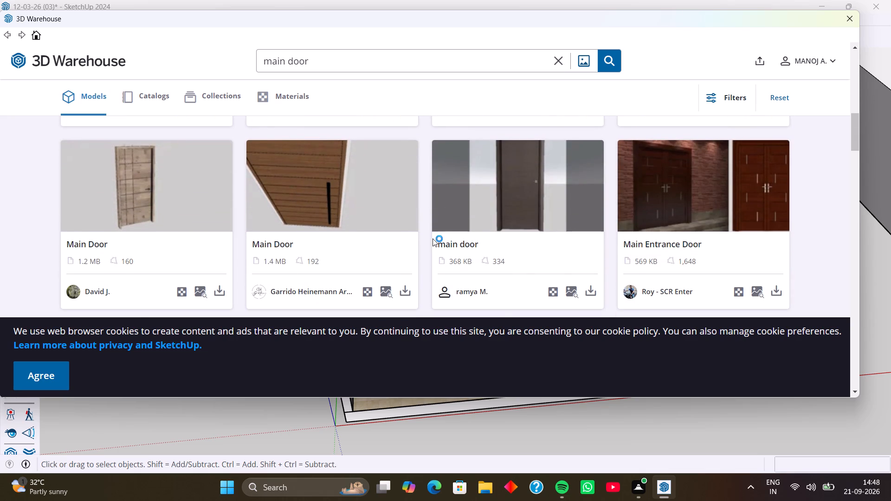
{"action": "scroll", "coordinate": [433, 238], "scroll_direction": "down", "scroll_amount": 3}
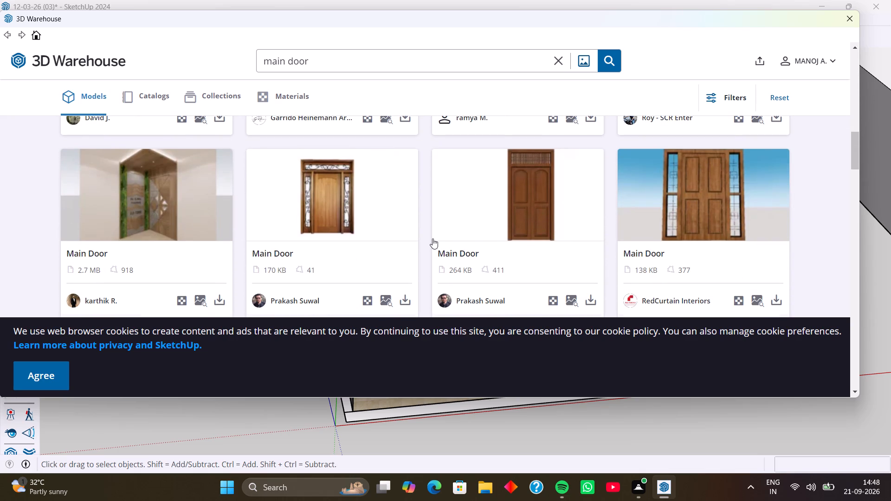
{"action": "scroll", "coordinate": [433, 238], "scroll_direction": "down", "scroll_amount": 3}
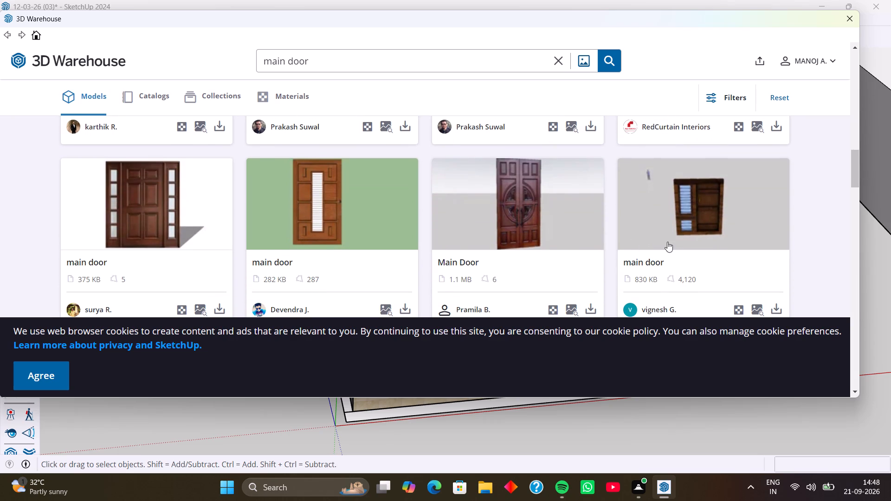
{"action": "scroll", "coordinate": [382, 222], "scroll_direction": "down", "scroll_amount": 5}
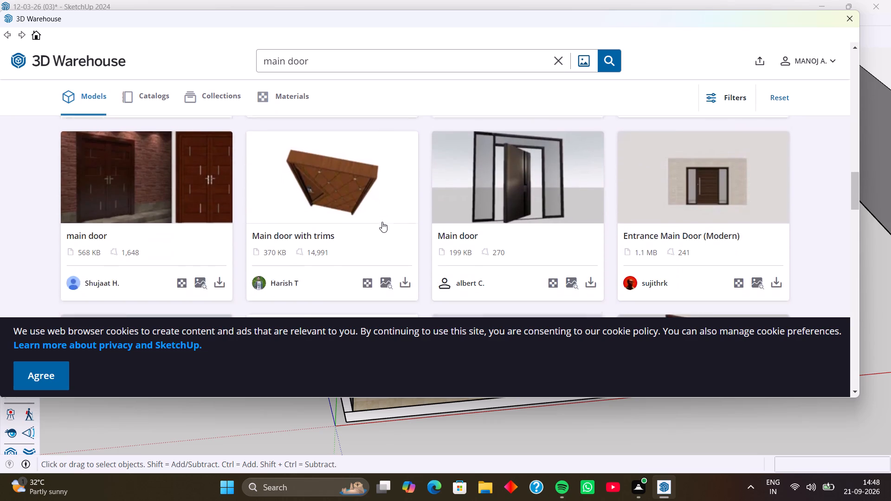
{"action": "scroll", "coordinate": [382, 222], "scroll_direction": "down", "scroll_amount": 2}
{"action": "scroll", "coordinate": [382, 222], "scroll_direction": "up", "scroll_amount": 6}
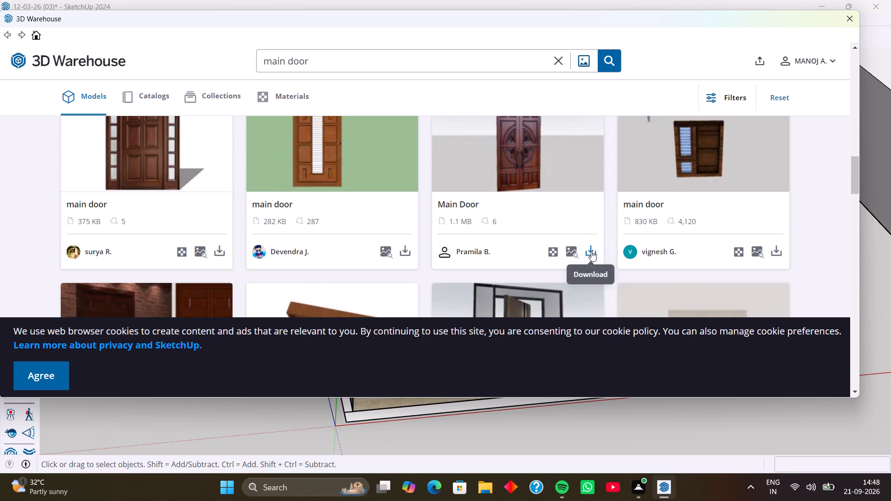
{"action": "left_click", "coordinate": [591, 251]}
{"action": "left_click", "coordinate": [367, 215]}
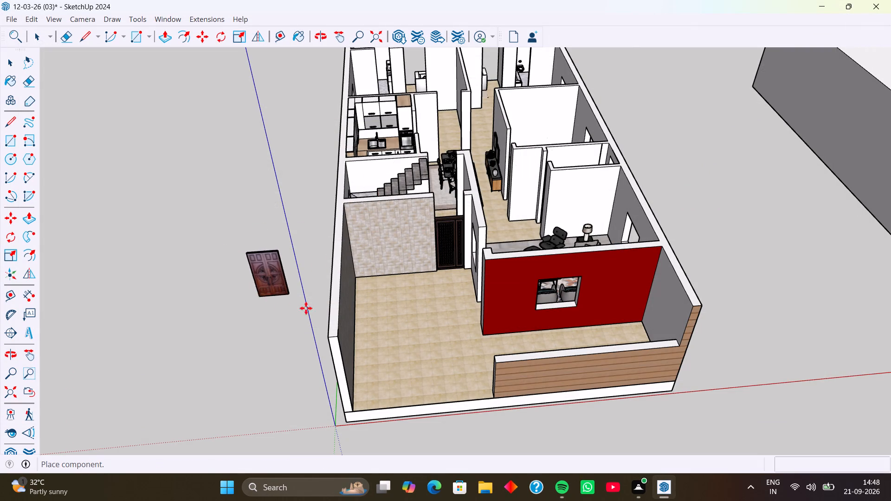
Place the double door on the front area's tiled floor and move it by its bottom corner into the interior opening beside the staircase.
{"action": "left_click", "coordinate": [386, 334]}
{"action": "scroll", "coordinate": [393, 350], "scroll_direction": "up", "scroll_amount": 8}
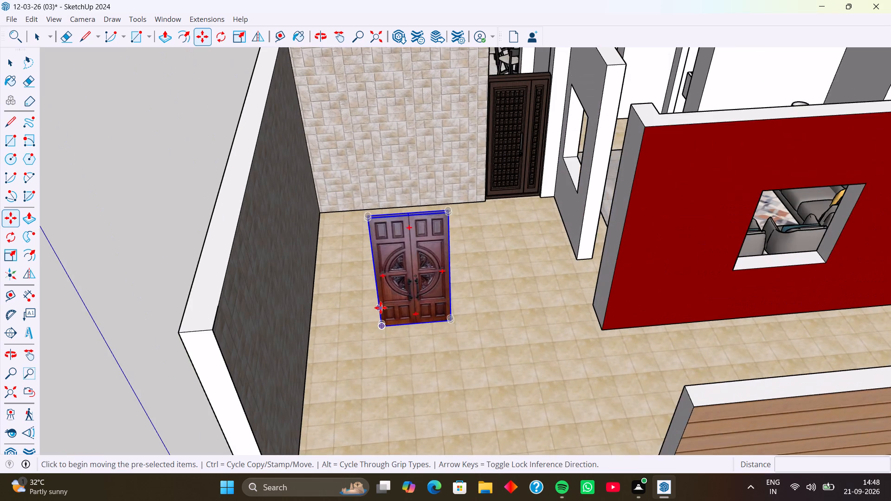
{"action": "scroll", "coordinate": [381, 308], "scroll_direction": "down", "scroll_amount": 8}
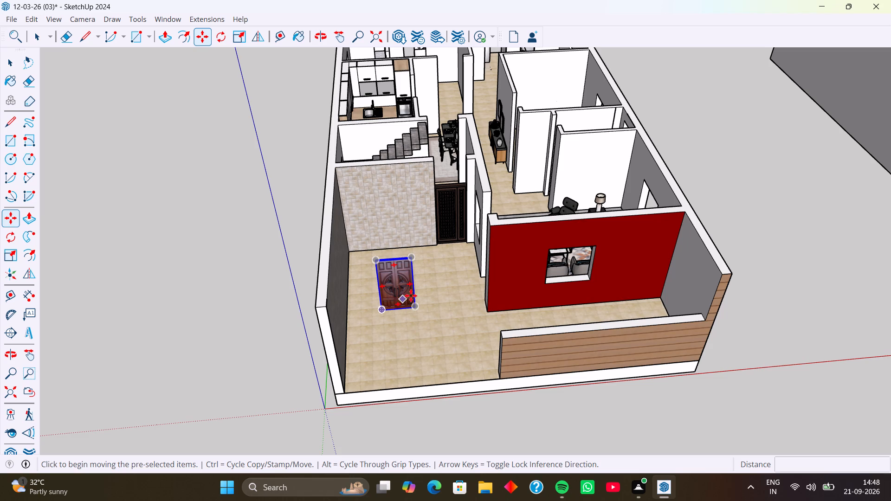
{"action": "left_click", "coordinate": [381, 310]}
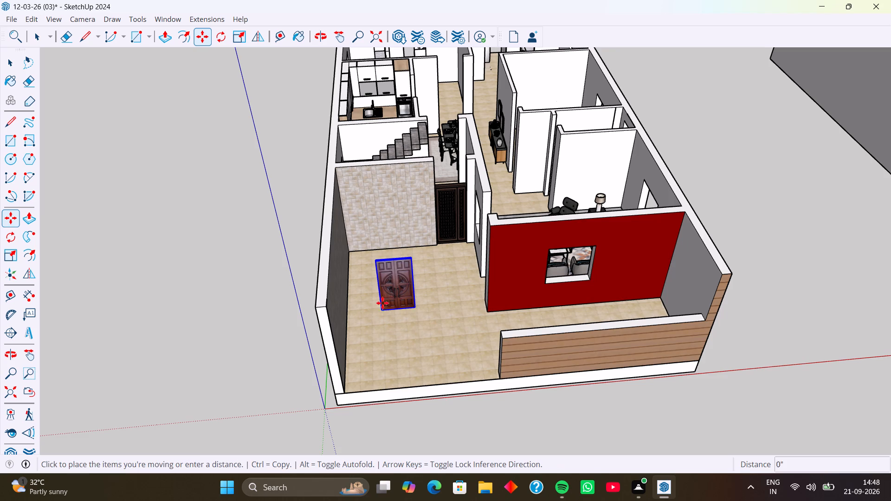
{"action": "scroll", "coordinate": [436, 186], "scroll_direction": "up", "scroll_amount": 8}
{"action": "middle_click_drag", "start_coordinate": [436, 186], "coordinate": [422, 296]}
{"action": "scroll", "coordinate": [421, 221], "scroll_direction": "up", "scroll_amount": 18}
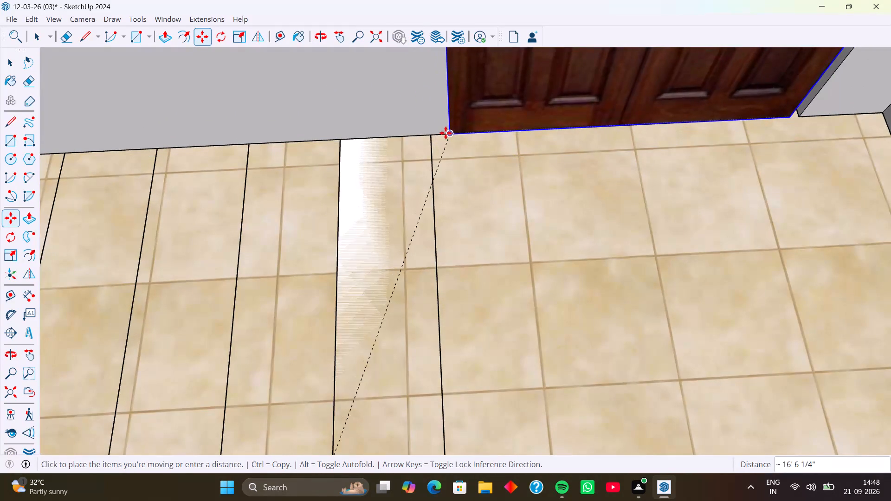
{"action": "left_click", "coordinate": [445, 133]}
{"action": "scroll", "coordinate": [542, 154], "scroll_direction": "down", "scroll_amount": 12}
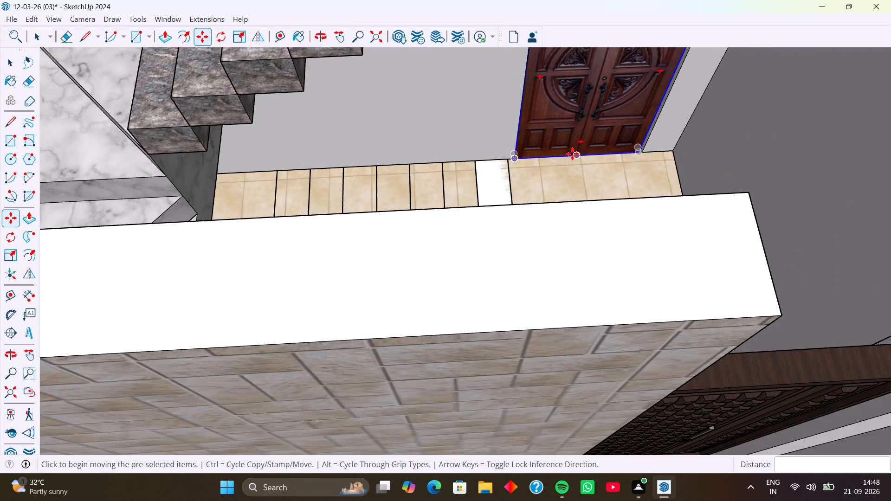
Scale the double door from its side edge to about 5.63 times its thickness, keeping its width.
{"action": "middle_click_drag", "start_coordinate": [572, 154], "coordinate": [534, 149]}
{"action": "scroll", "coordinate": [598, 119], "scroll_direction": "down", "scroll_amount": 2}
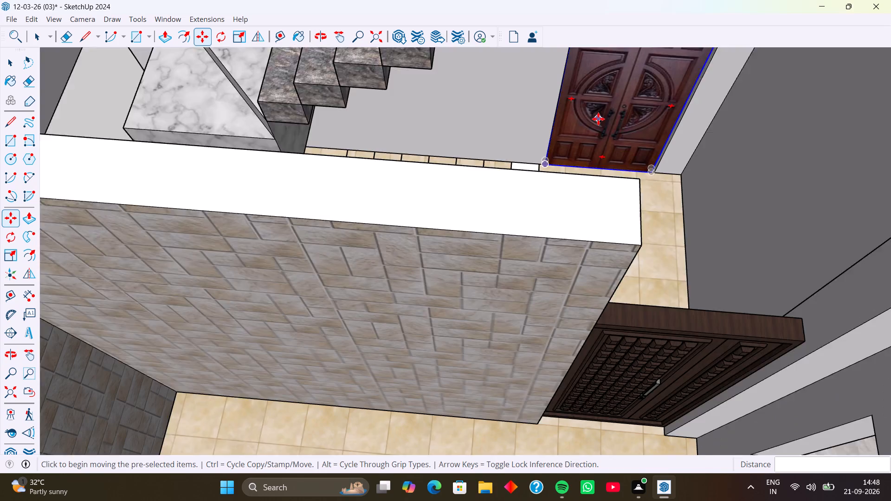
{"action": "scroll", "coordinate": [598, 119], "scroll_direction": "down", "scroll_amount": 2}
{"action": "middle_click_drag", "start_coordinate": [598, 119], "coordinate": [490, 199]}
{"action": "scroll", "coordinate": [512, 165], "scroll_direction": "up", "scroll_amount": 4}
{"action": "middle_click_drag", "start_coordinate": [510, 168], "coordinate": [475, 170]}
{"action": "middle_click_drag", "start_coordinate": [518, 175], "coordinate": [422, 197]}
{"action": "scroll", "coordinate": [583, 174], "scroll_direction": "up", "scroll_amount": 1}
{"action": "middle_click_drag", "start_coordinate": [580, 174], "coordinate": [414, 169]}
{"action": "middle_click_drag", "start_coordinate": [592, 199], "coordinate": [387, 186]}
{"action": "middle_click_drag", "start_coordinate": [552, 247], "coordinate": [461, 249]}
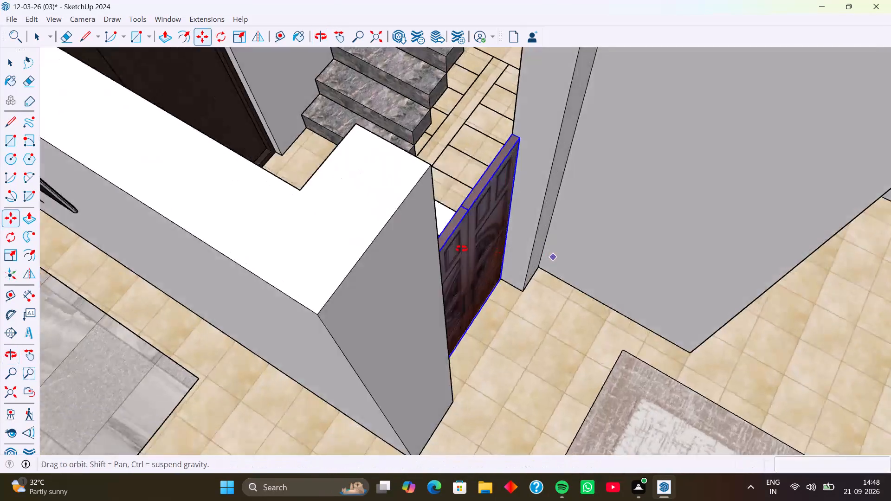
{"action": "middle_click_drag", "start_coordinate": [461, 249], "coordinate": [353, 228]}
{"action": "scroll", "coordinate": [403, 257], "scroll_direction": "up", "scroll_amount": 3}
{"action": "middle_click_drag", "start_coordinate": [405, 263], "coordinate": [368, 237]}
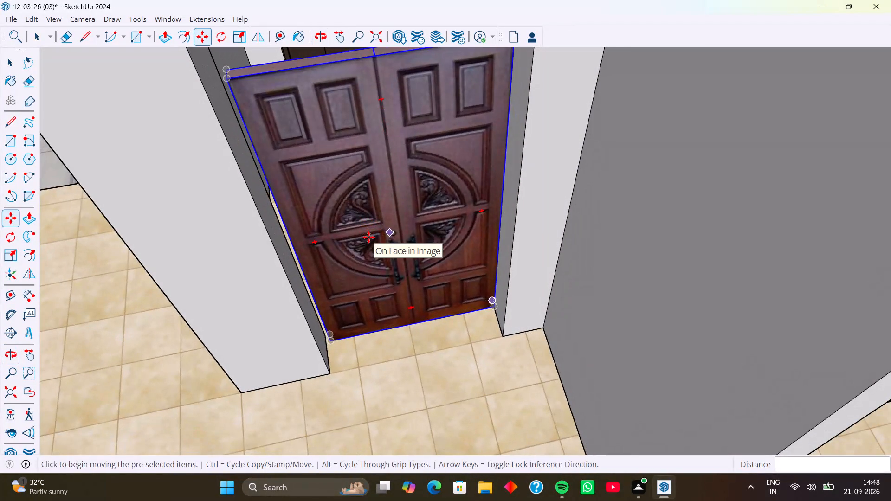
{"action": "key", "text": "s"}
{"action": "scroll", "coordinate": [304, 261], "scroll_direction": "up", "scroll_amount": 8}
{"action": "scroll", "coordinate": [456, 326], "scroll_direction": "down", "scroll_amount": 2}
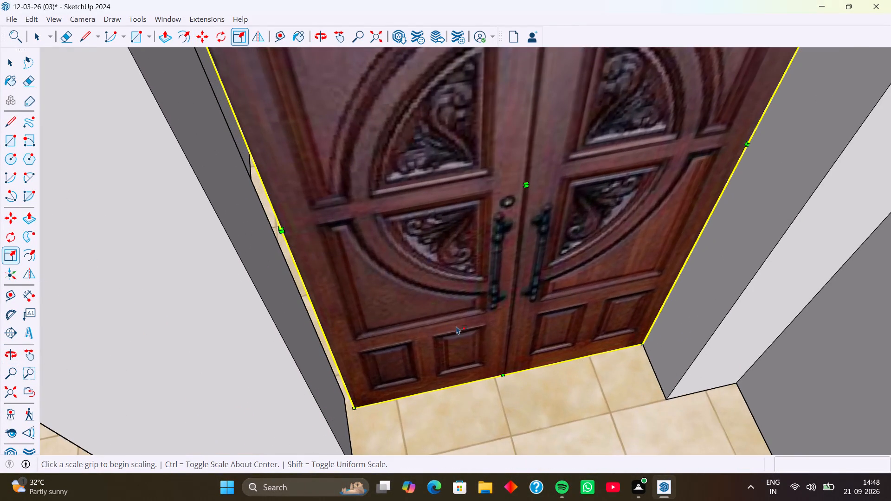
{"action": "scroll", "coordinate": [456, 326], "scroll_direction": "down", "scroll_amount": 3}
{"action": "left_click", "coordinate": [363, 276]}
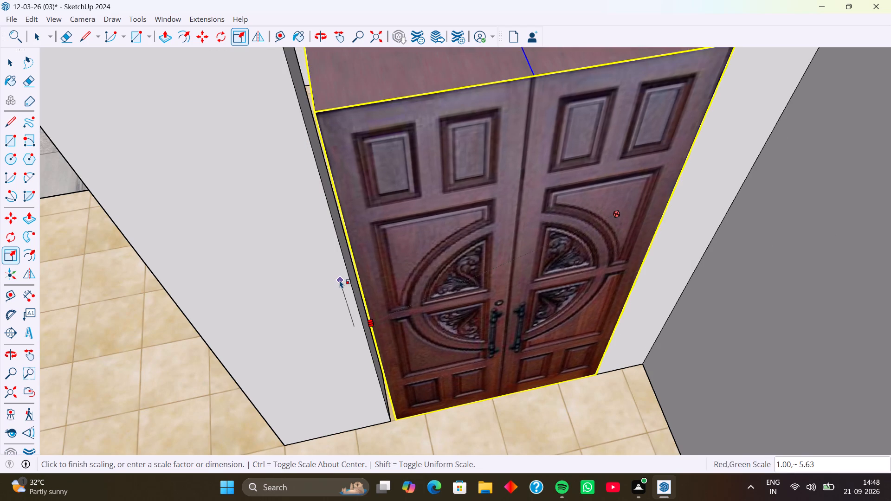
{"action": "left_click", "coordinate": [340, 280]}
Widen the double door from its side edge to close the gap to the adjacent wall of the opening.
{"action": "scroll", "coordinate": [406, 241], "scroll_direction": "down", "scroll_amount": 5}
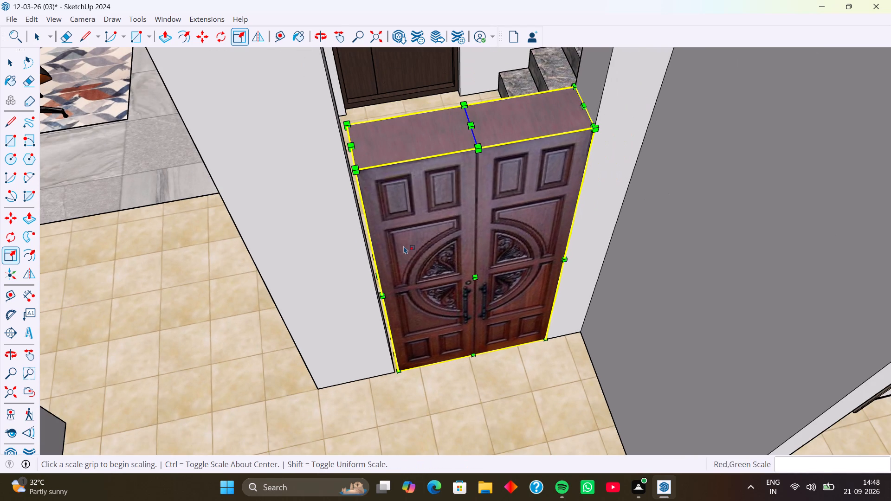
{"action": "middle_click_drag", "start_coordinate": [411, 262], "coordinate": [372, 231]}
{"action": "middle_click_drag", "start_coordinate": [381, 255], "coordinate": [432, 236]}
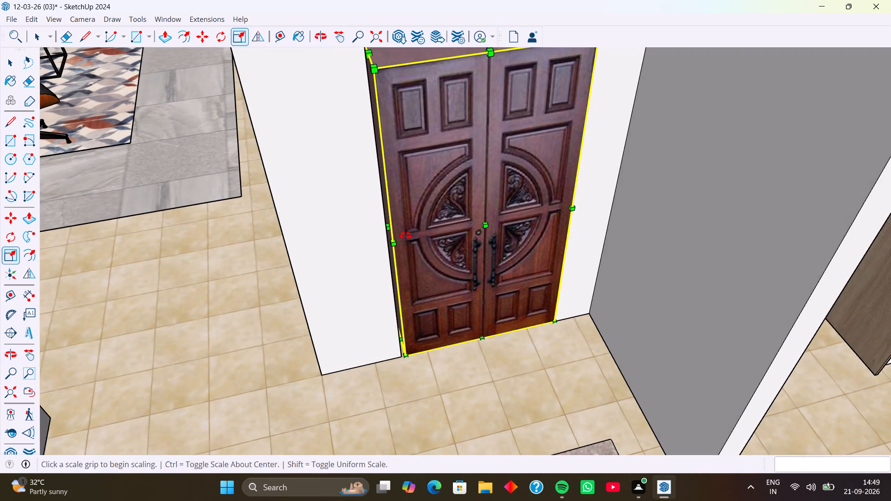
{"action": "middle_click_drag", "start_coordinate": [406, 236], "coordinate": [406, 264]}
{"action": "scroll", "coordinate": [406, 264], "scroll_direction": "up", "scroll_amount": 5}
{"action": "left_click", "coordinate": [379, 263]}
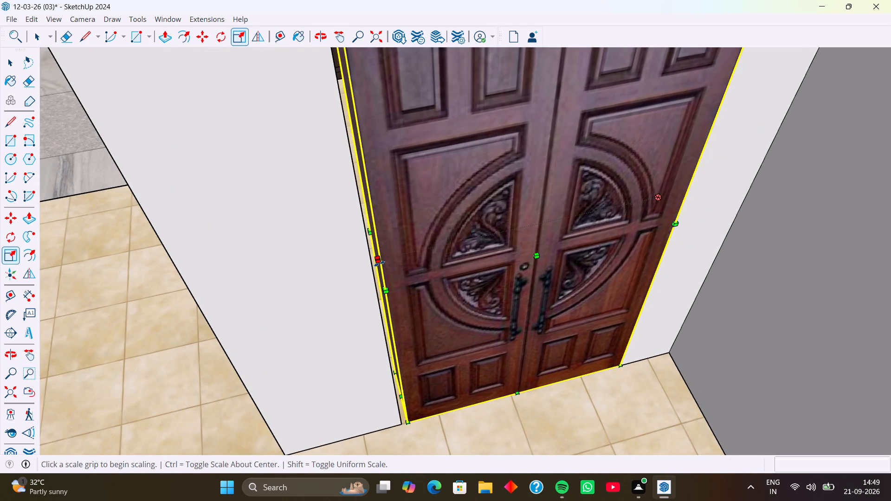
{"action": "left_click", "coordinate": [369, 263]}
{"action": "scroll", "coordinate": [422, 251], "scroll_direction": "down", "scroll_amount": 8}
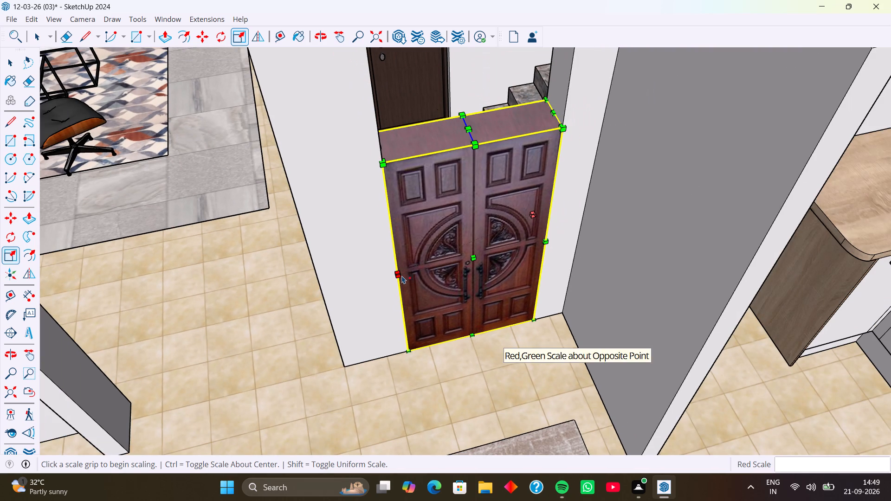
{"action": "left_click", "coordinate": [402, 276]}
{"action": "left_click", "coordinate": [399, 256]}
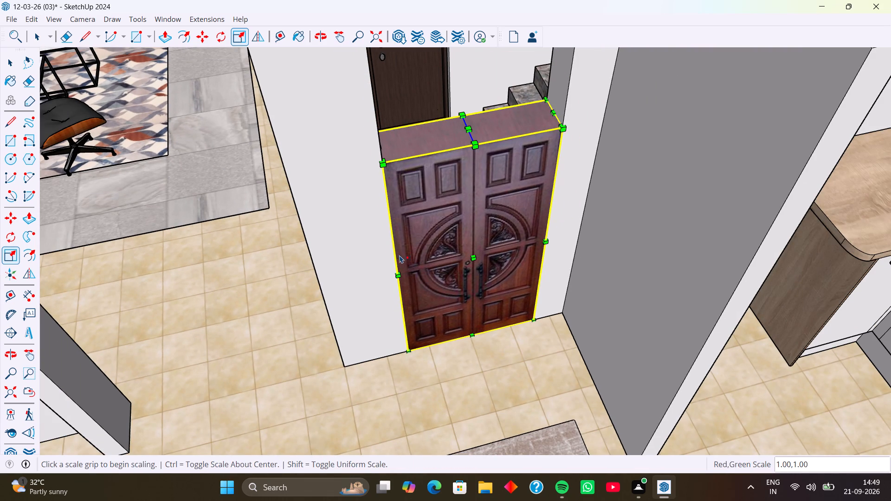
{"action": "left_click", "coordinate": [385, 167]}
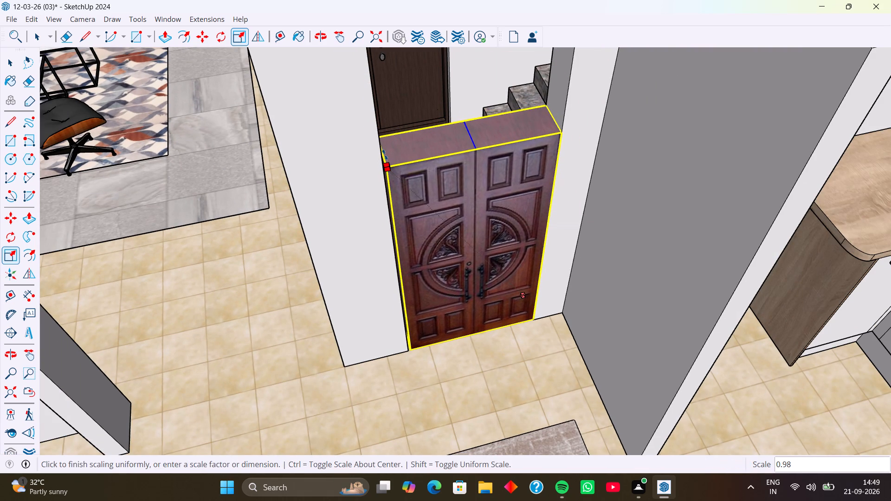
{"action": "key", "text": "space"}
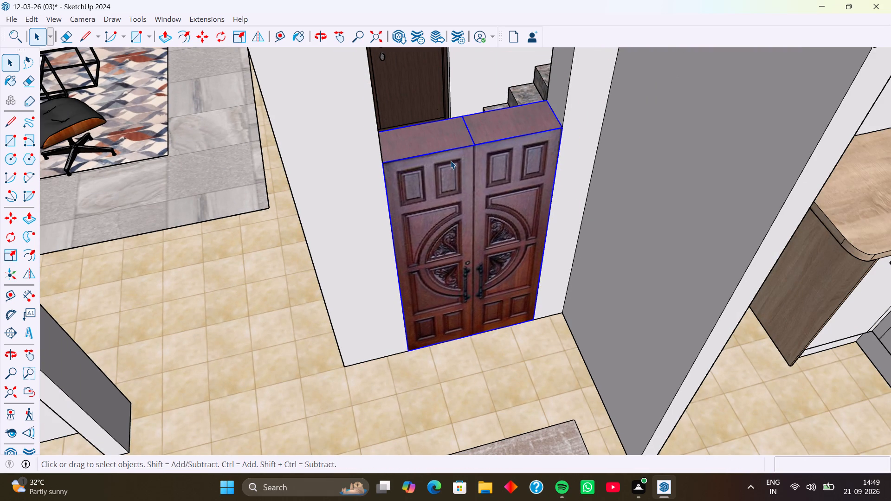
Scale the double door's thickness down by a factor of about 0.42 from its top front edge, keeping its height.
{"action": "key", "text": "s"}
{"action": "left_click", "coordinate": [475, 148]}
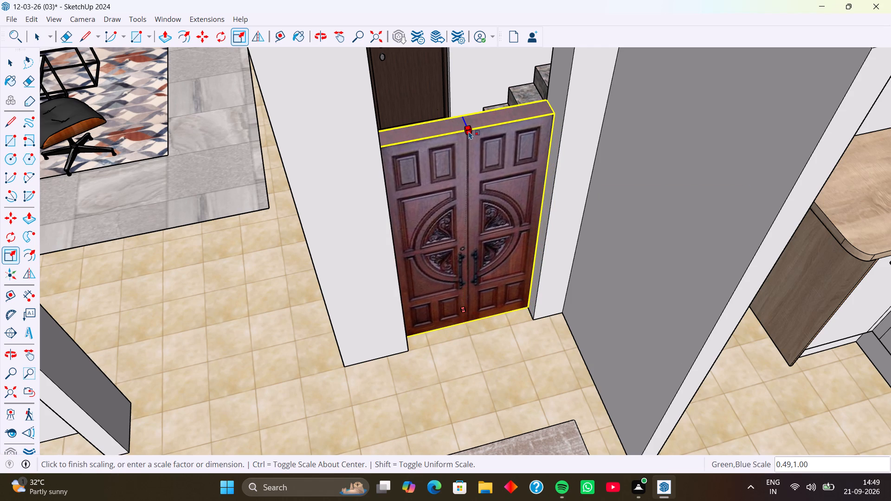
{"action": "left_click", "coordinate": [467, 128]}
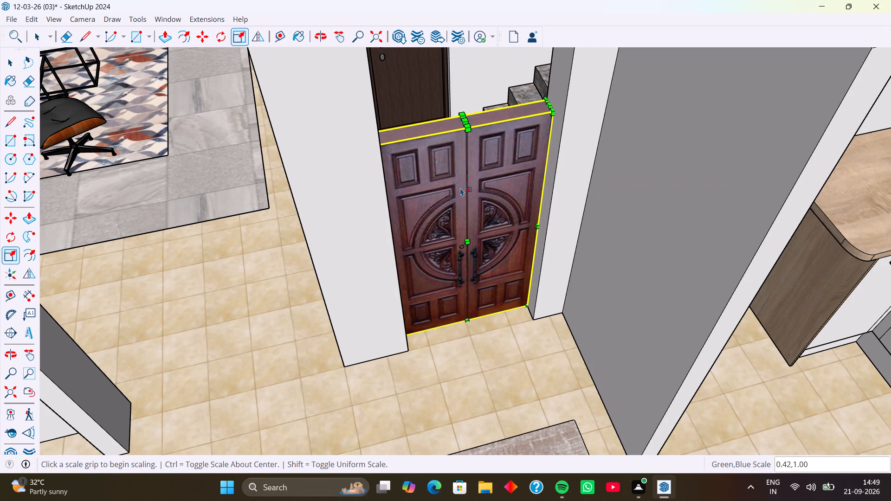
Move the double door by its bottom corner a few inches along the opening's side wall towards the wall's outer face.
{"action": "key", "text": "m"}
{"action": "scroll", "coordinate": [512, 268], "scroll_direction": "up", "scroll_amount": 8}
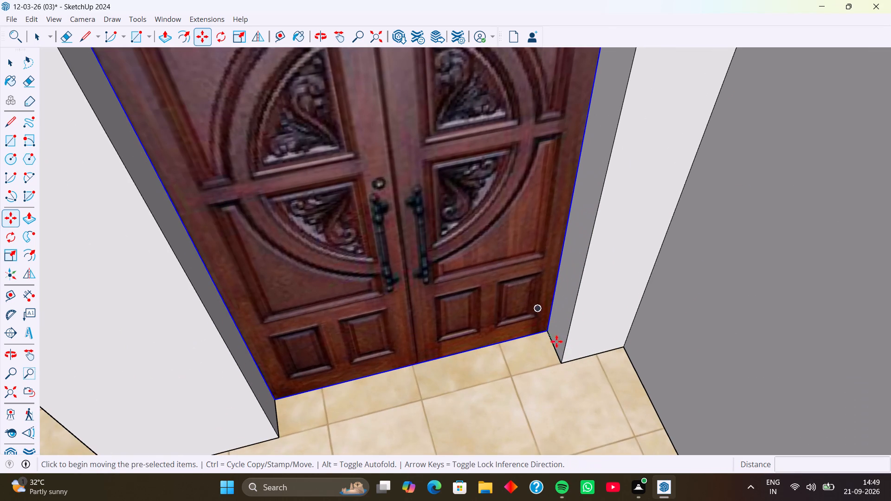
{"action": "left_click", "coordinate": [547, 330]}
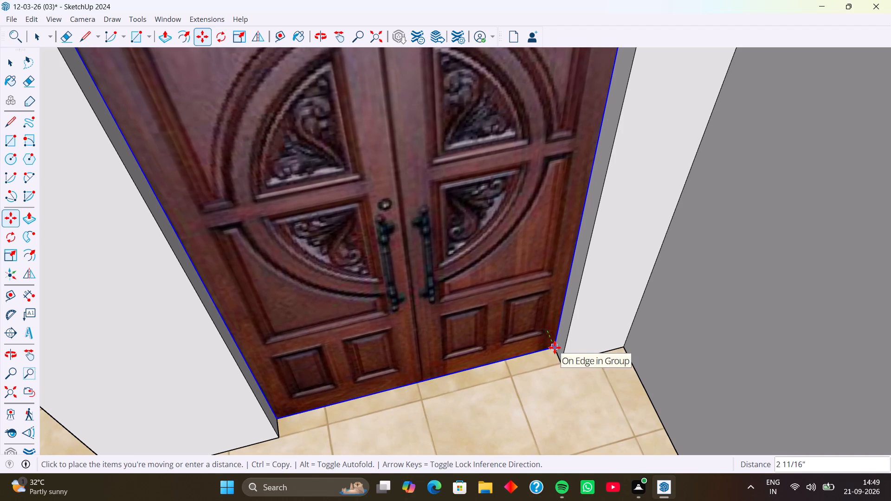
{"action": "left_click", "coordinate": [555, 352]}
{"action": "scroll", "coordinate": [477, 319], "scroll_direction": "down", "scroll_amount": 10}
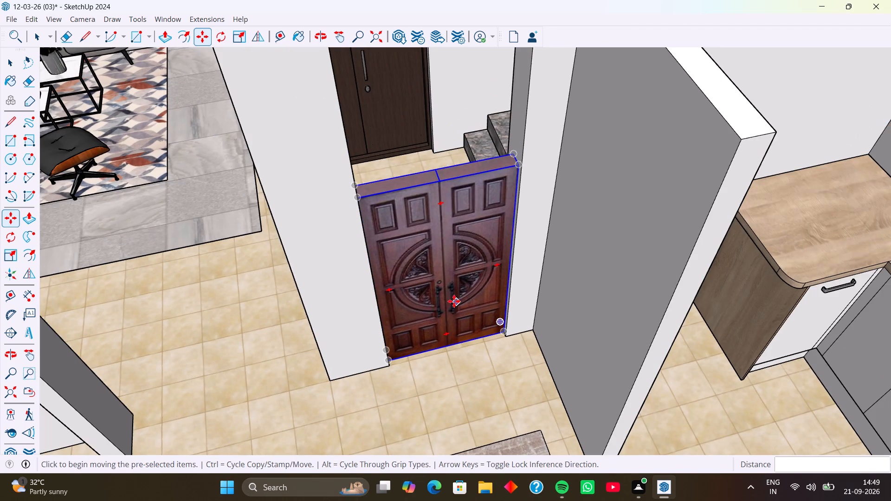
Copy the carved double door by its bottom corner about 13' 7 1/2" into the opening behind the dining table.
{"action": "middle_click_drag", "start_coordinate": [454, 301], "coordinate": [528, 291]}
{"action": "middle_click_drag", "start_coordinate": [471, 295], "coordinate": [471, 325]}
{"action": "middle_click_drag", "start_coordinate": [382, 303], "coordinate": [540, 366]}
{"action": "middle_click_drag", "start_coordinate": [404, 270], "coordinate": [660, 318]}
{"action": "middle_click_drag", "start_coordinate": [477, 276], "coordinate": [626, 162]}
{"action": "middle_click_drag", "start_coordinate": [420, 186], "coordinate": [568, 200]}
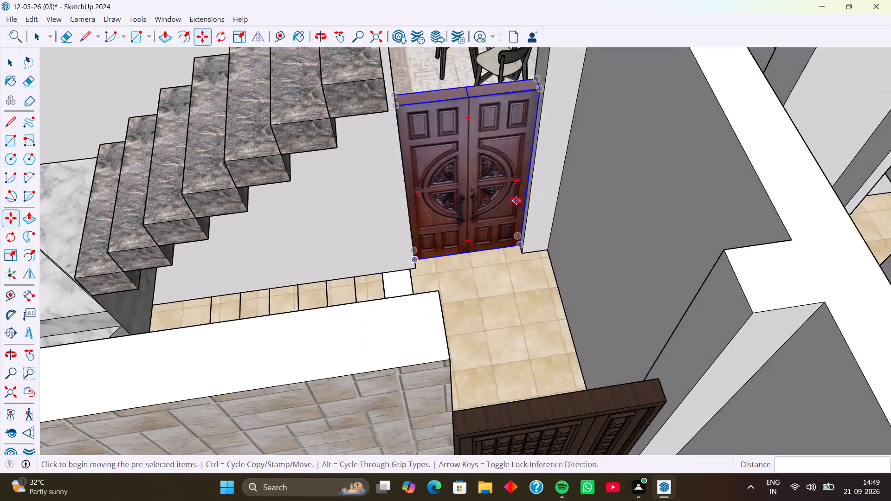
{"action": "middle_click_drag", "start_coordinate": [516, 201], "coordinate": [513, 157]}
{"action": "scroll", "coordinate": [488, 203], "scroll_direction": "up", "scroll_amount": 7}
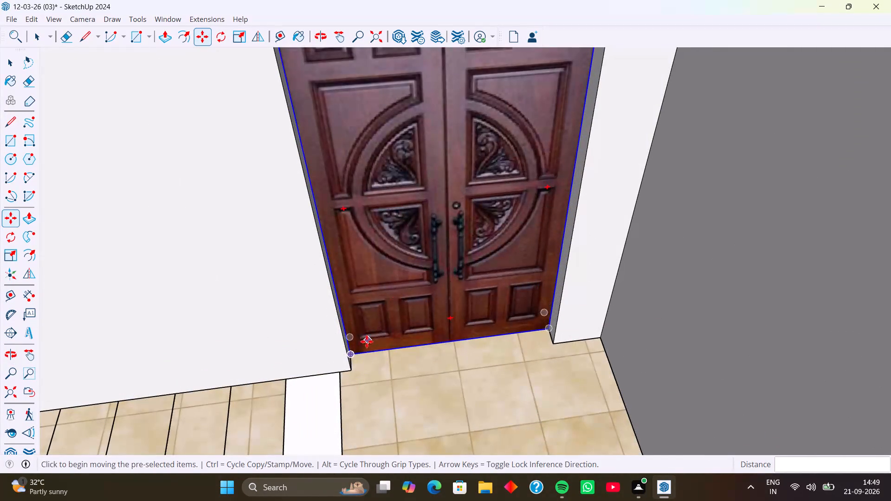
{"action": "left_click", "coordinate": [349, 354]}
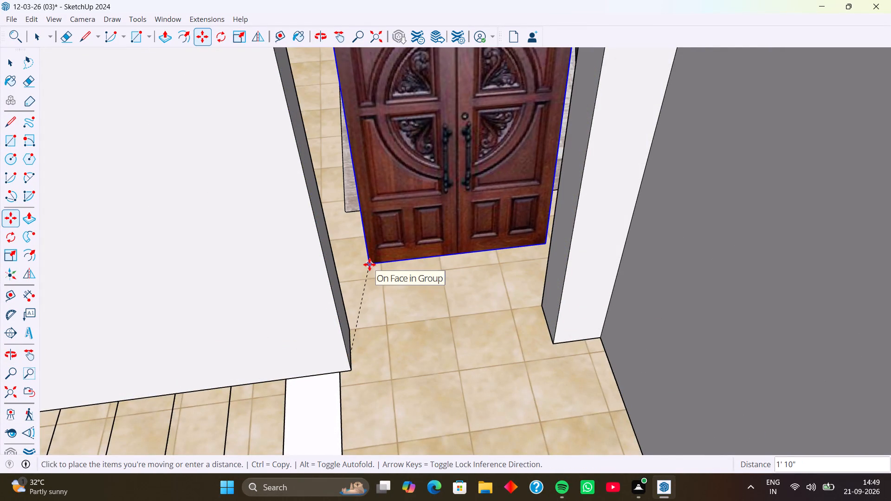
{"action": "scroll", "coordinate": [376, 252], "scroll_direction": "down", "scroll_amount": 12}
{"action": "scroll", "coordinate": [387, 206], "scroll_direction": "up", "scroll_amount": 1}
{"action": "middle_click_drag", "start_coordinate": [387, 206], "coordinate": [340, 390], "text": "shift"}
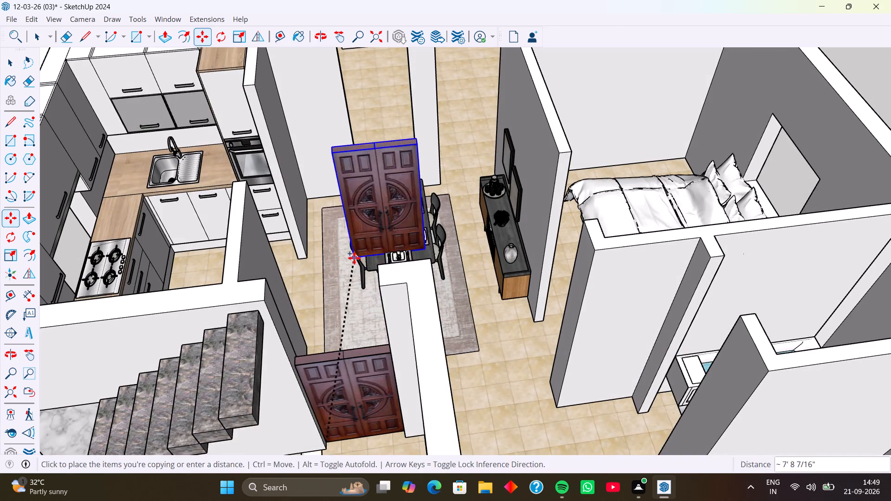
{"action": "middle_click_drag", "start_coordinate": [353, 278], "coordinate": [352, 366], "text": "shift"}
{"action": "middle_click_drag", "start_coordinate": [349, 308], "coordinate": [308, 449]}
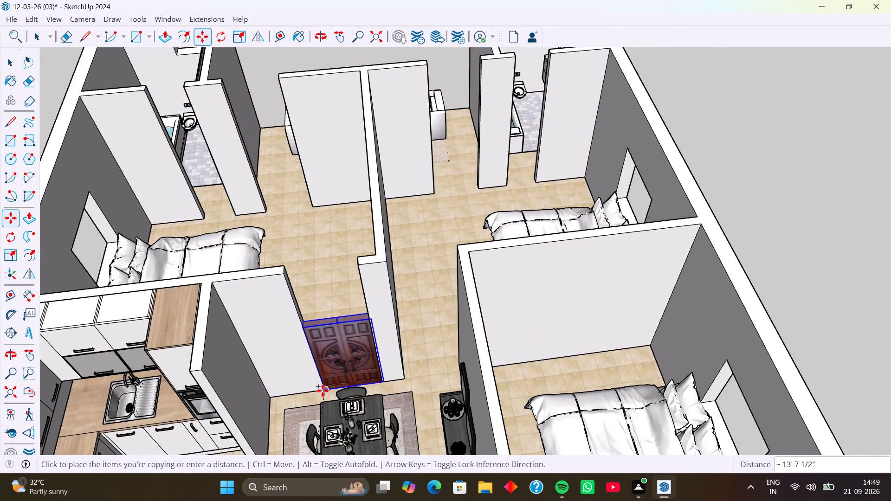
{"action": "scroll", "coordinate": [323, 390], "scroll_direction": "up", "scroll_amount": 15}
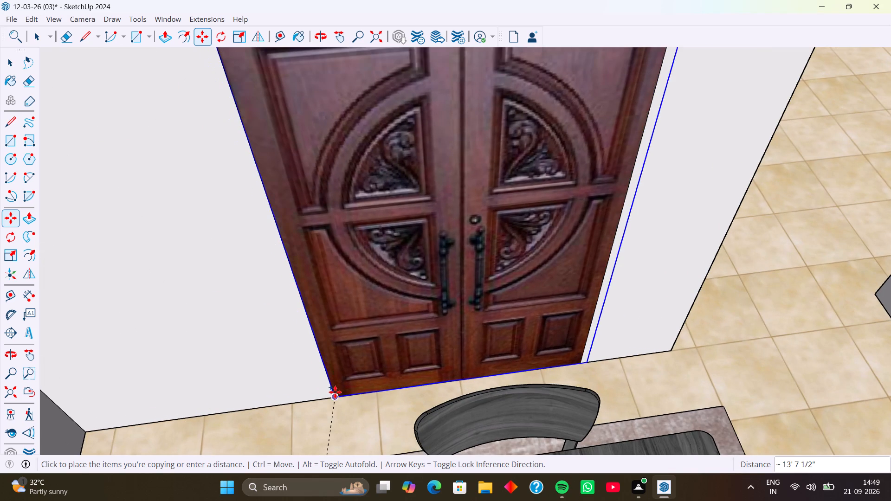
{"action": "left_click", "coordinate": [335, 394]}
Examine how the copied double door fits its opening from both the bedroom side and the dining side.
{"action": "scroll", "coordinate": [354, 308], "scroll_direction": "down", "scroll_amount": 5}
{"action": "scroll", "coordinate": [419, 278], "scroll_direction": "down", "scroll_amount": 3}
{"action": "middle_click_drag", "start_coordinate": [456, 263], "coordinate": [352, 326]}
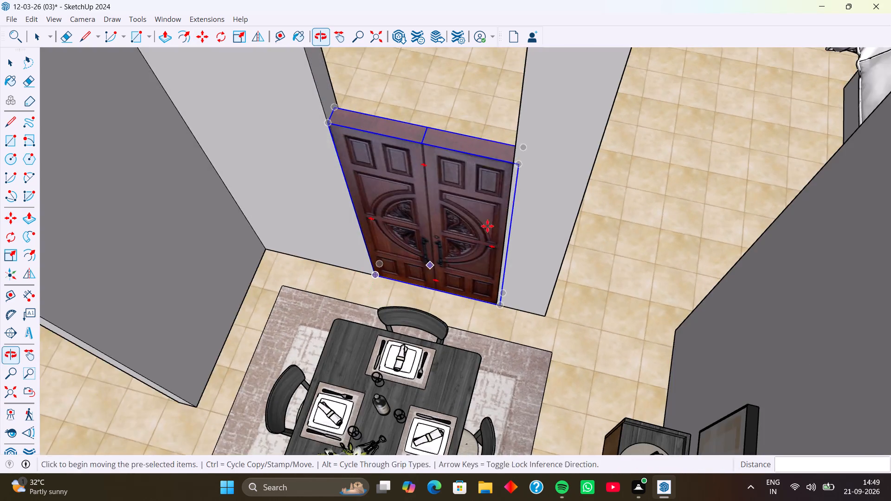
{"action": "middle_click_drag", "start_coordinate": [507, 202], "coordinate": [371, 224]}
{"action": "middle_click_drag", "start_coordinate": [575, 161], "coordinate": [400, 212]}
{"action": "scroll", "coordinate": [606, 160], "scroll_direction": "up", "scroll_amount": 1}
{"action": "middle_click_drag", "start_coordinate": [606, 159], "coordinate": [475, 122]}
{"action": "middle_click_drag", "start_coordinate": [576, 180], "coordinate": [407, 180]}
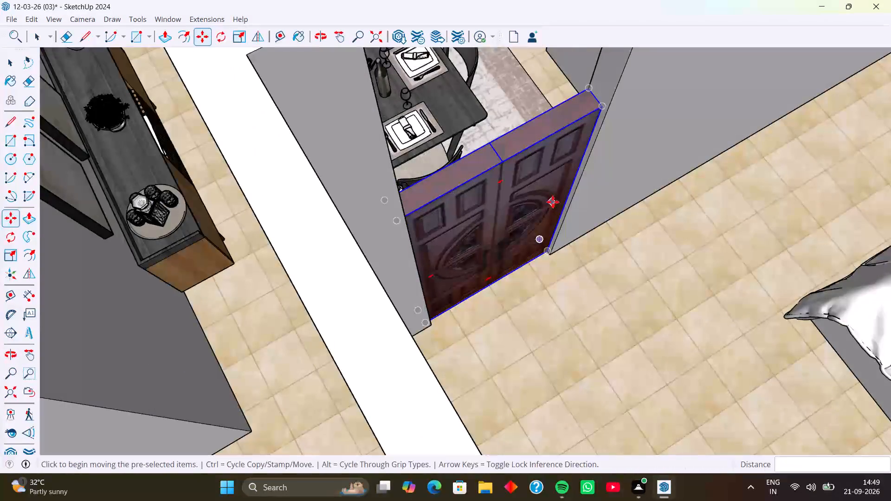
{"action": "scroll", "coordinate": [546, 200], "scroll_direction": "up", "scroll_amount": 6}
{"action": "middle_click_drag", "start_coordinate": [445, 288], "coordinate": [406, 233]}
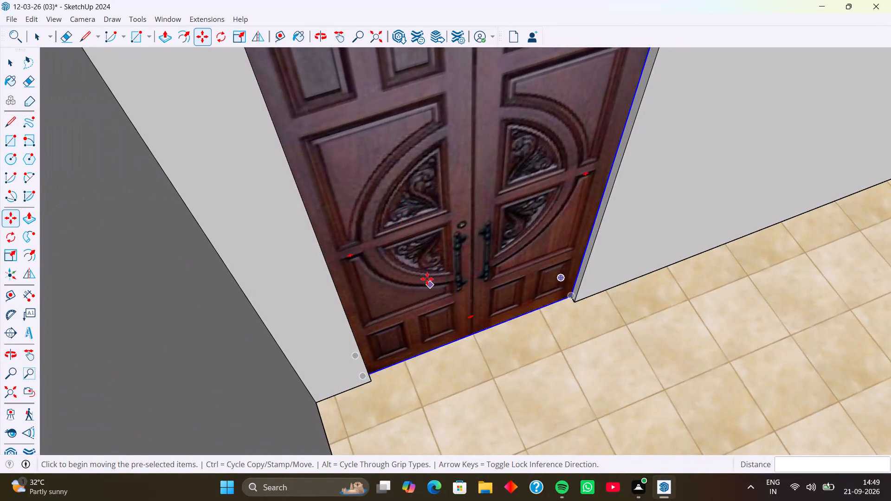
{"action": "scroll", "coordinate": [423, 284], "scroll_direction": "down", "scroll_amount": 10}
{"action": "middle_click_drag", "start_coordinate": [394, 294], "coordinate": [560, 283]}
{"action": "middle_click_drag", "start_coordinate": [389, 302], "coordinate": [632, 290]}
{"action": "scroll", "coordinate": [497, 284], "scroll_direction": "up", "scroll_amount": 1}
{"action": "middle_click_drag", "start_coordinate": [497, 283], "coordinate": [577, 285]}
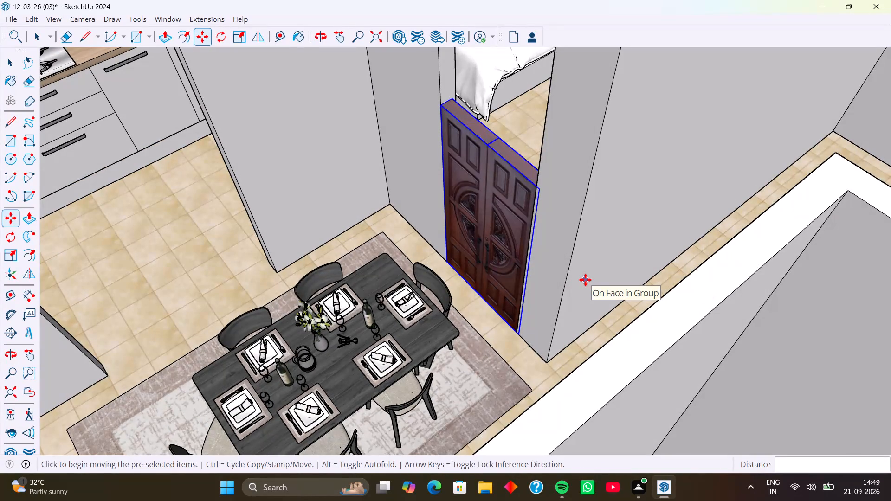
Copy the dining-area double door about 4' 2" along the wall into the neighbouring passage opening, starting at the wall's end corner.
{"action": "scroll", "coordinate": [585, 280], "scroll_direction": "down", "scroll_amount": 4}
{"action": "middle_click_drag", "start_coordinate": [566, 323], "coordinate": [659, 307]}
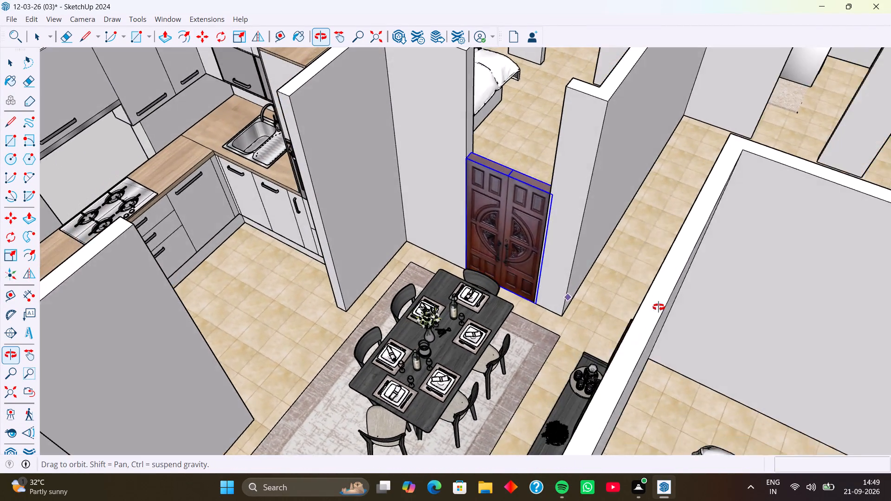
{"action": "middle_click_drag", "start_coordinate": [659, 307], "coordinate": [660, 306]}
{"action": "middle_click_drag", "start_coordinate": [522, 284], "coordinate": [648, 318]}
{"action": "scroll", "coordinate": [530, 262], "scroll_direction": "up", "scroll_amount": 7}
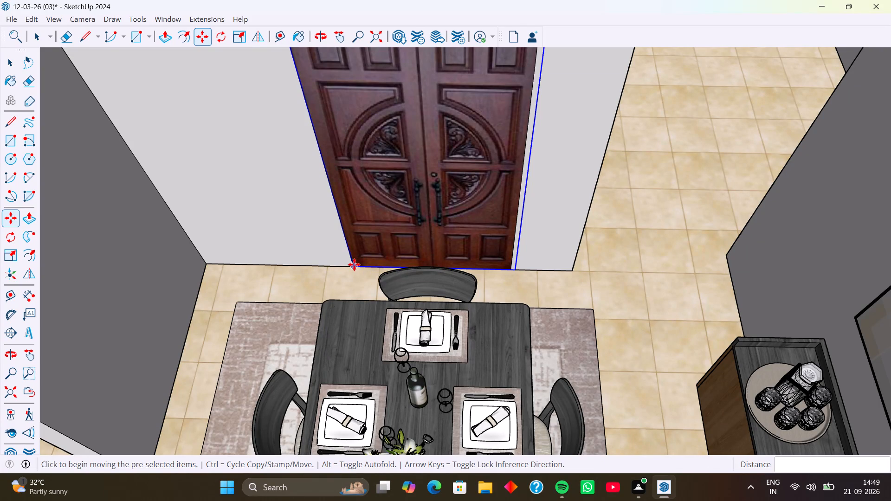
{"action": "left_click", "coordinate": [354, 264]}
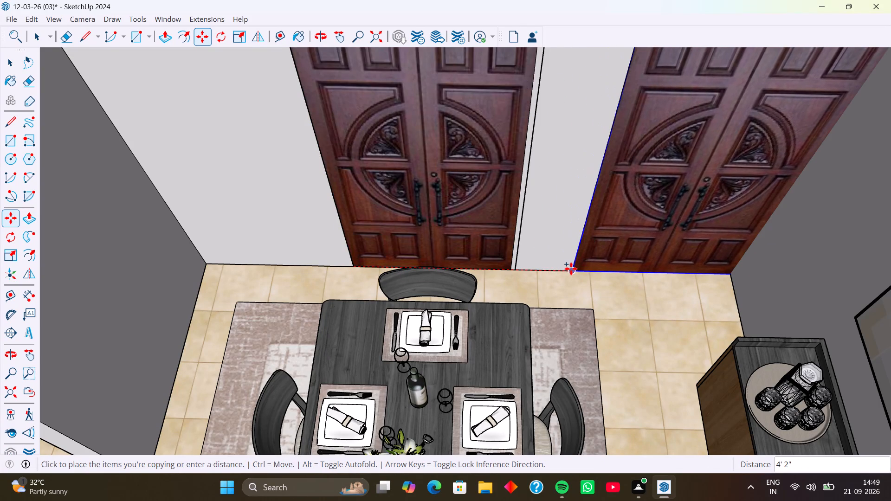
{"action": "left_click", "coordinate": [573, 272]}
Scale the double door behind the dining table from its side edge to about 0.97 of its width, keeping its thickness.
{"action": "scroll", "coordinate": [504, 219], "scroll_direction": "down", "scroll_amount": 4}
{"action": "middle_click_drag", "start_coordinate": [500, 219], "coordinate": [505, 227]}
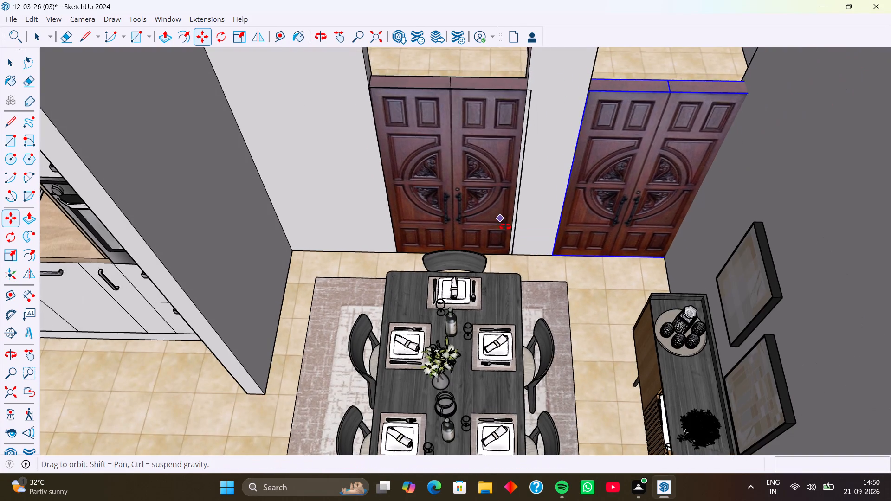
{"action": "middle_click_drag", "start_coordinate": [505, 227], "coordinate": [485, 188]}
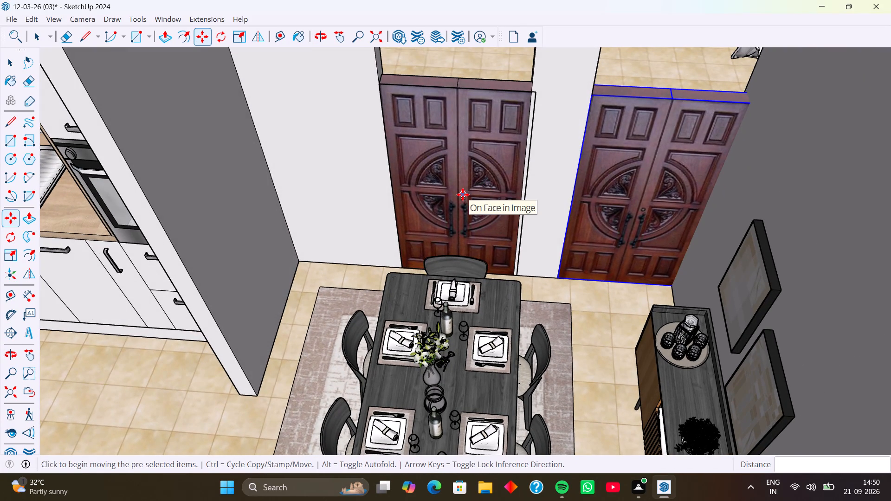
{"action": "key", "text": "space"}
{"action": "left_click", "coordinate": [463, 194]}
{"action": "key", "text": "s"}
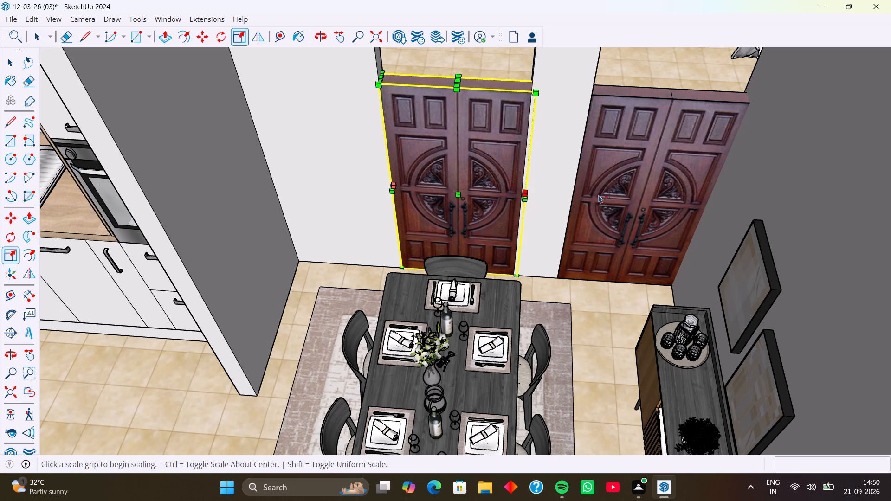
{"action": "scroll", "coordinate": [558, 204], "scroll_direction": "up", "scroll_amount": 5}
{"action": "left_click", "coordinate": [507, 198]}
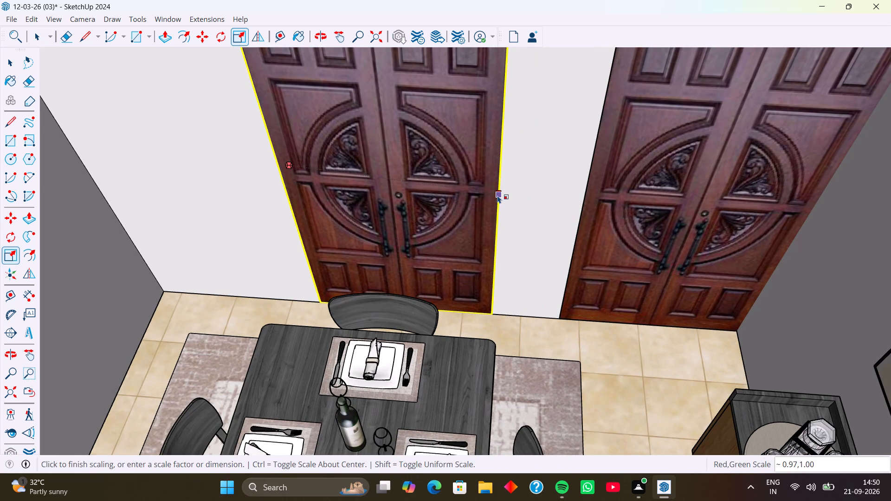
{"action": "left_click", "coordinate": [497, 195]}
Scale the passage double door from its side edge on the bedroom side to fit the opening, and deselect it.
{"action": "key", "text": "space"}
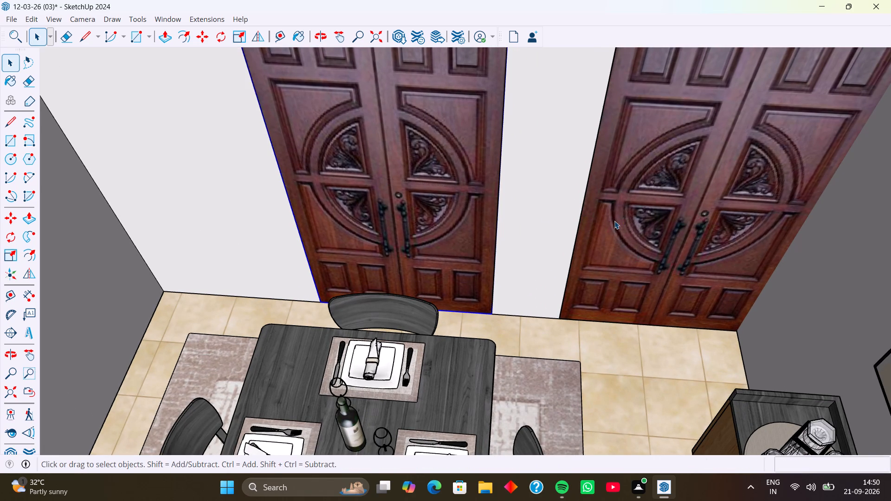
{"action": "left_click", "coordinate": [644, 255]}
{"action": "key", "text": "s"}
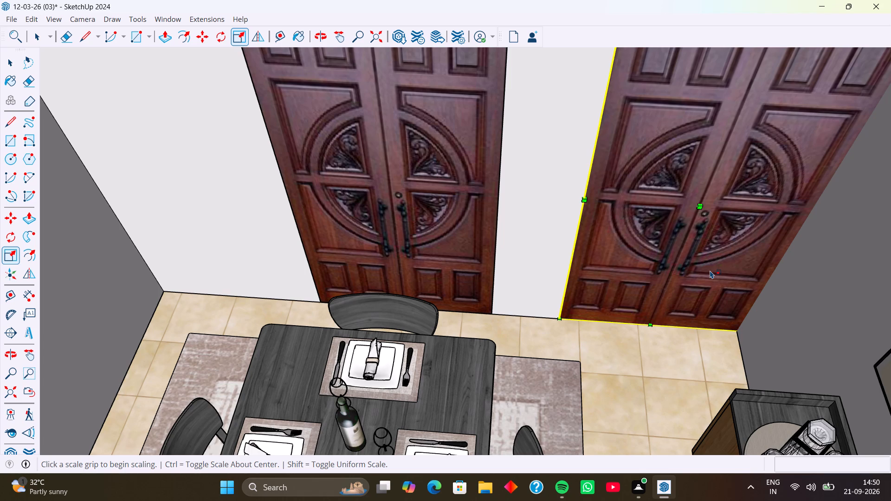
{"action": "scroll", "coordinate": [677, 255], "scroll_direction": "down", "scroll_amount": 7}
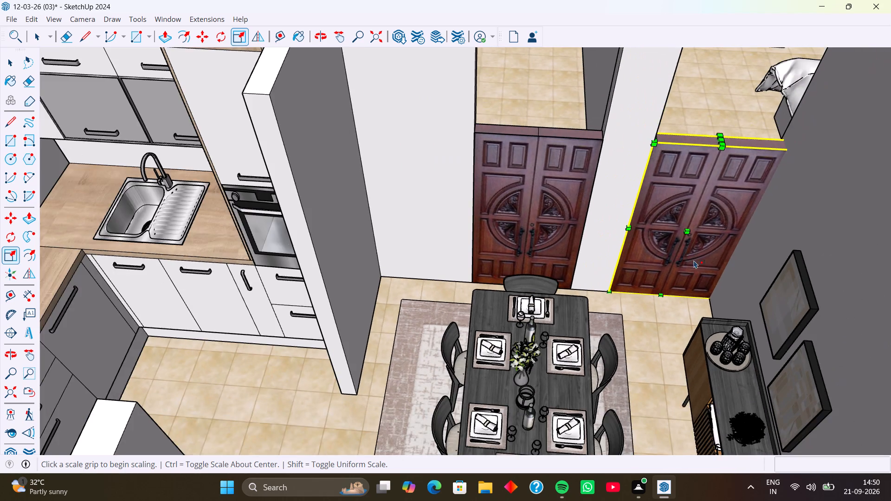
{"action": "middle_click_drag", "start_coordinate": [735, 262], "coordinate": [605, 257]}
{"action": "middle_click_drag", "start_coordinate": [700, 271], "coordinate": [511, 231]}
{"action": "middle_click_drag", "start_coordinate": [610, 311], "coordinate": [402, 272]}
{"action": "middle_click_drag", "start_coordinate": [509, 332], "coordinate": [293, 258]}
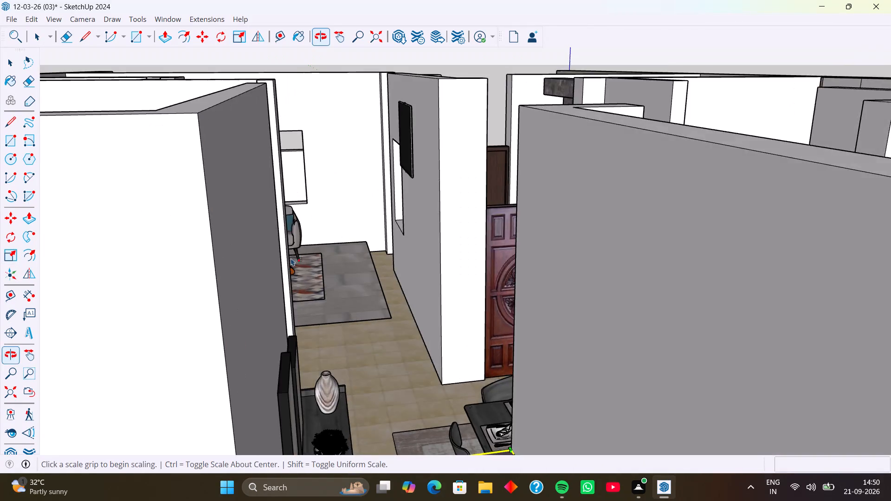
{"action": "scroll", "coordinate": [310, 315], "scroll_direction": "down", "scroll_amount": 8}
{"action": "middle_click_drag", "start_coordinate": [322, 334], "coordinate": [368, 273], "text": "shift"}
{"action": "middle_click_drag", "start_coordinate": [367, 302], "coordinate": [372, 336]}
{"action": "scroll", "coordinate": [386, 333], "scroll_direction": "up", "scroll_amount": 9}
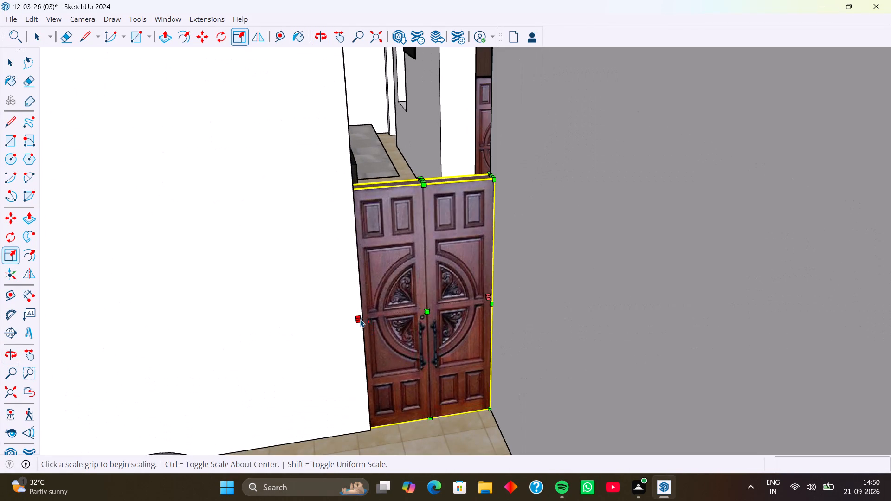
{"action": "left_click", "coordinate": [358, 319]}
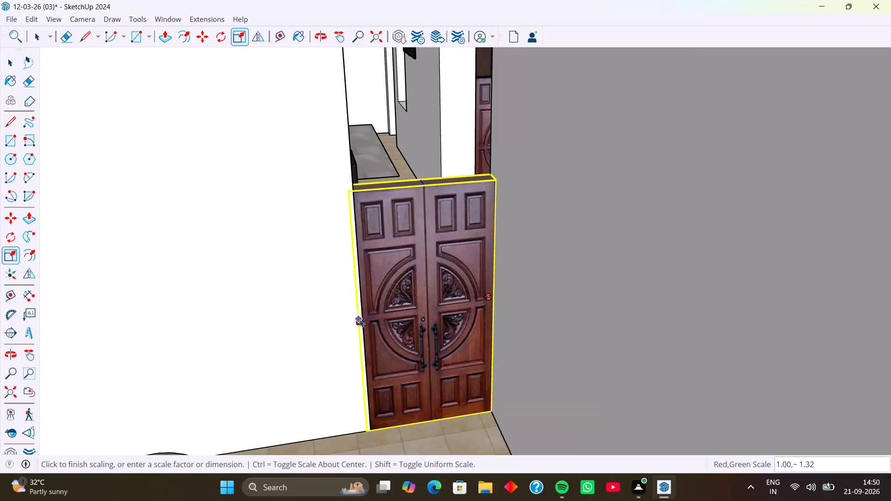
{"action": "left_click", "coordinate": [365, 319]}
{"action": "scroll", "coordinate": [320, 297], "scroll_direction": "down", "scroll_amount": 4}
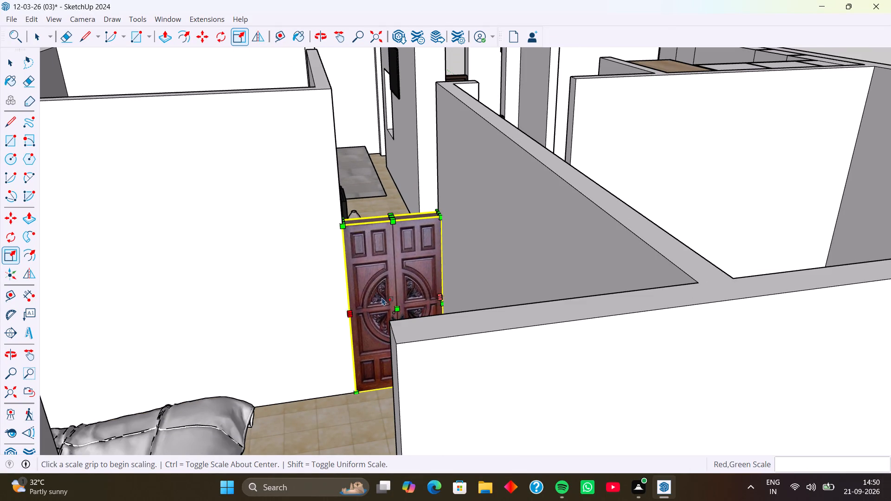
{"action": "scroll", "coordinate": [358, 289], "scroll_direction": "down", "scroll_amount": 4}
{"action": "key", "text": "space"}
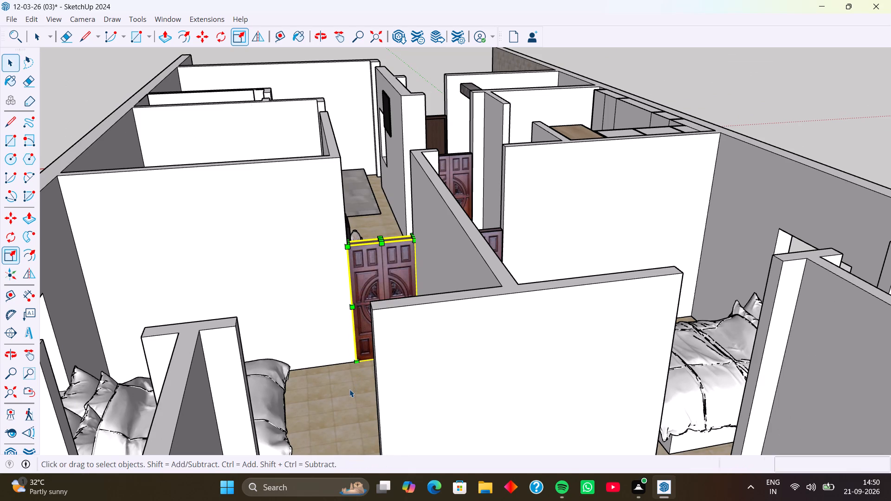
{"action": "left_click", "coordinate": [349, 389]}
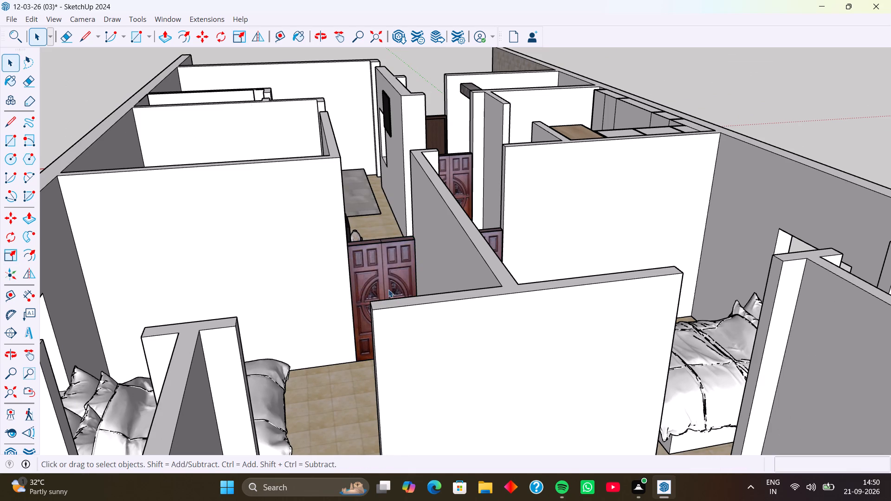
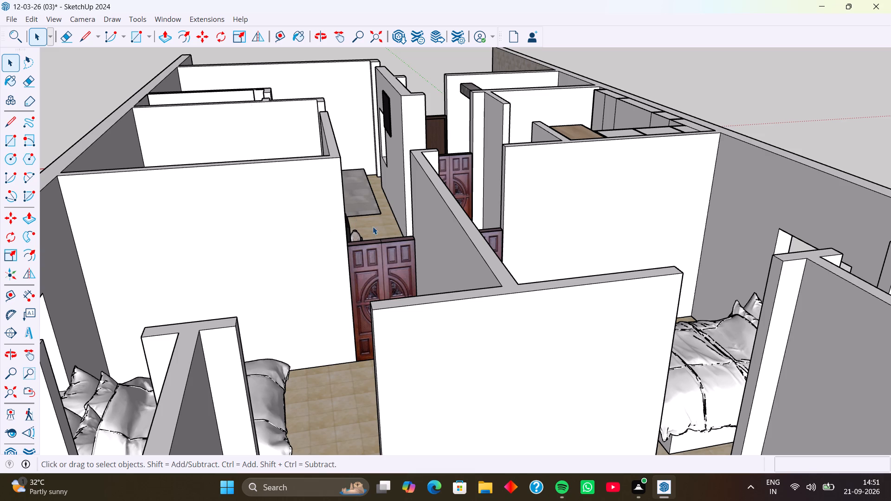
Examine the fitted double doors and the remaining openings from around the dining area, bedrooms and kitchen.
{"action": "middle_click_drag", "start_coordinate": [374, 202], "coordinate": [328, 337]}
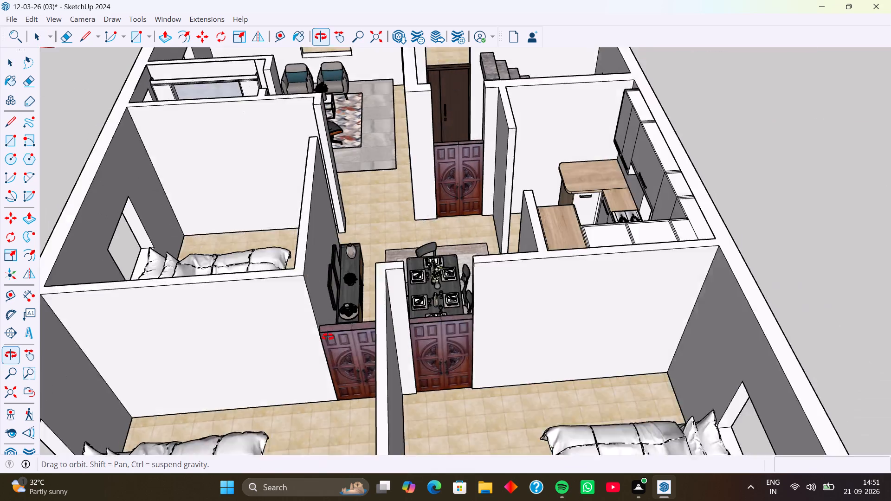
{"action": "middle_click_drag", "start_coordinate": [328, 337], "coordinate": [323, 347]}
{"action": "scroll", "coordinate": [407, 167], "scroll_direction": "up", "scroll_amount": 4}
{"action": "scroll", "coordinate": [383, 180], "scroll_direction": "down", "scroll_amount": 5}
{"action": "middle_click_drag", "start_coordinate": [381, 208], "coordinate": [443, 174]}
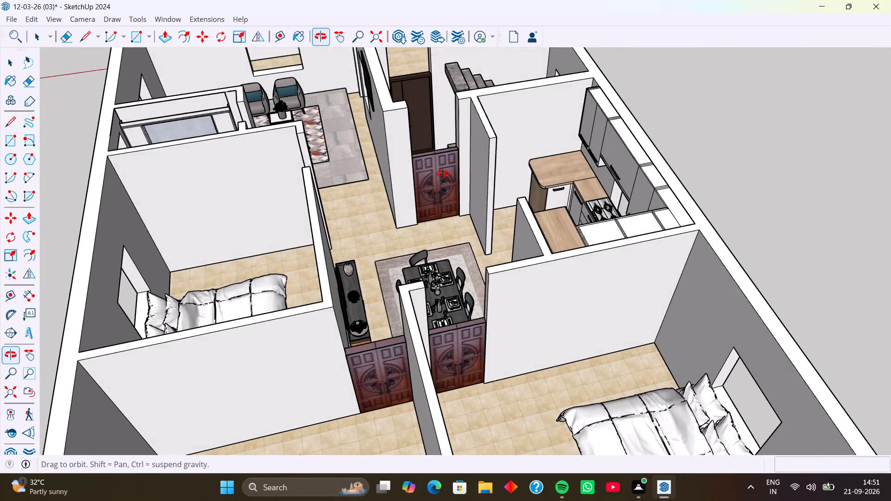
{"action": "middle_click_drag", "start_coordinate": [443, 174], "coordinate": [445, 173]}
{"action": "middle_click_drag", "start_coordinate": [383, 193], "coordinate": [305, 215]}
{"action": "middle_click_drag", "start_coordinate": [384, 212], "coordinate": [319, 212]}
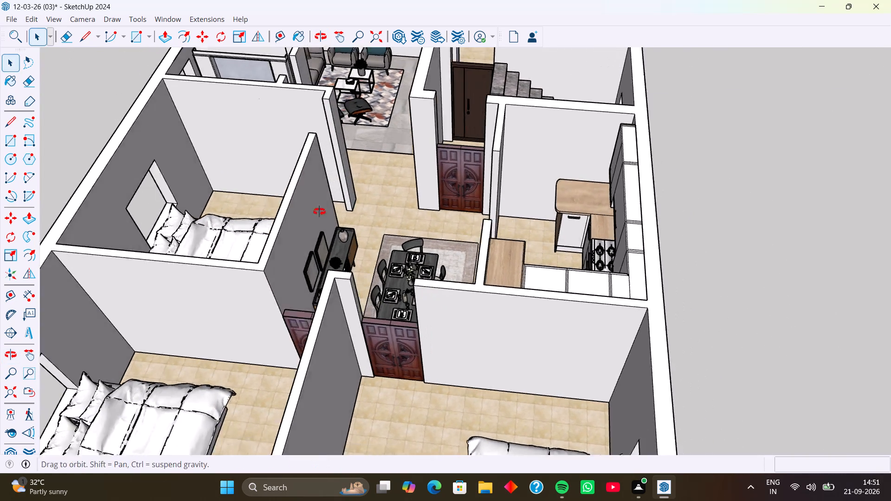
{"action": "middle_click_drag", "start_coordinate": [319, 212], "coordinate": [275, 215]}
{"action": "middle_click_drag", "start_coordinate": [379, 212], "coordinate": [271, 222]}
{"action": "middle_click_drag", "start_coordinate": [300, 225], "coordinate": [414, 318]}
{"action": "middle_click_drag", "start_coordinate": [359, 292], "coordinate": [520, 100]}
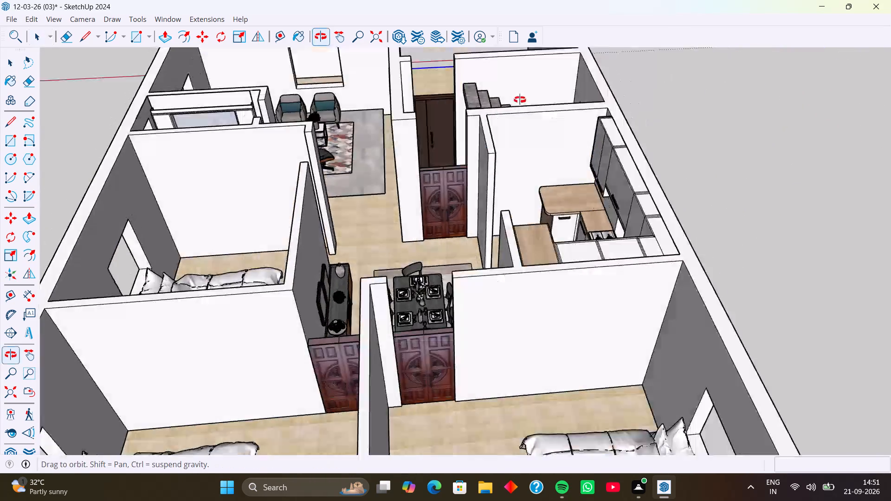
{"action": "middle_click_drag", "start_coordinate": [520, 100], "coordinate": [522, 95]}
{"action": "middle_click_drag", "start_coordinate": [453, 253], "coordinate": [403, 191]}
{"action": "scroll", "coordinate": [420, 248], "scroll_direction": "down", "scroll_amount": 4}
{"action": "middle_click_drag", "start_coordinate": [427, 242], "coordinate": [222, 381]}
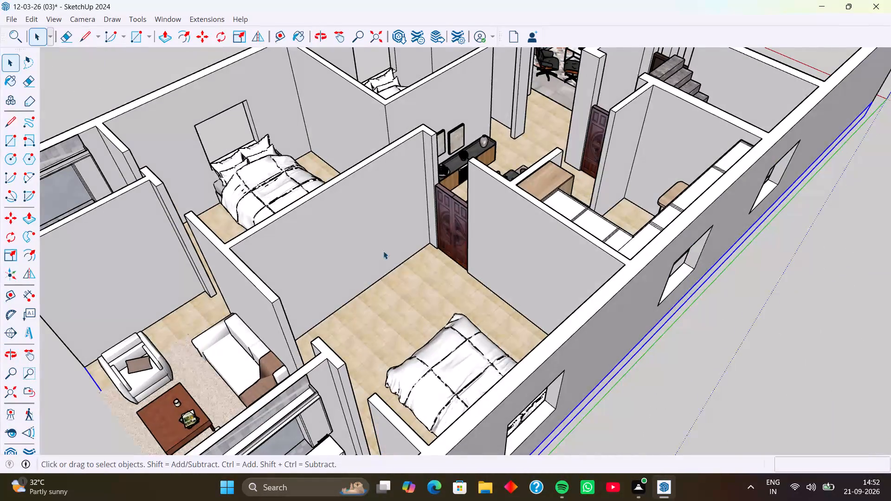
{"action": "middle_click_drag", "start_coordinate": [383, 251], "coordinate": [196, 259]}
{"action": "middle_click_drag", "start_coordinate": [478, 256], "coordinate": [247, 235]}
{"action": "middle_click_drag", "start_coordinate": [529, 286], "coordinate": [423, 282]}
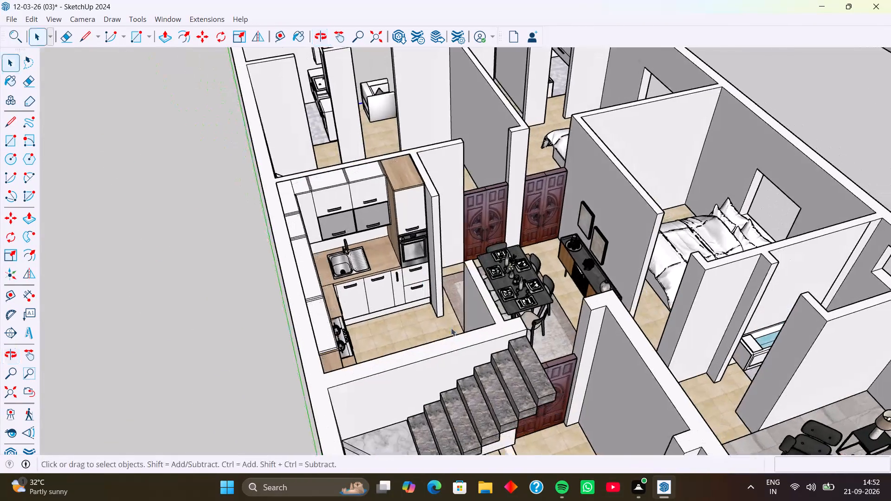
{"action": "scroll", "coordinate": [451, 328], "scroll_direction": "down", "scroll_amount": 2}
{"action": "middle_click_drag", "start_coordinate": [451, 328], "coordinate": [392, 233], "text": "shift"}
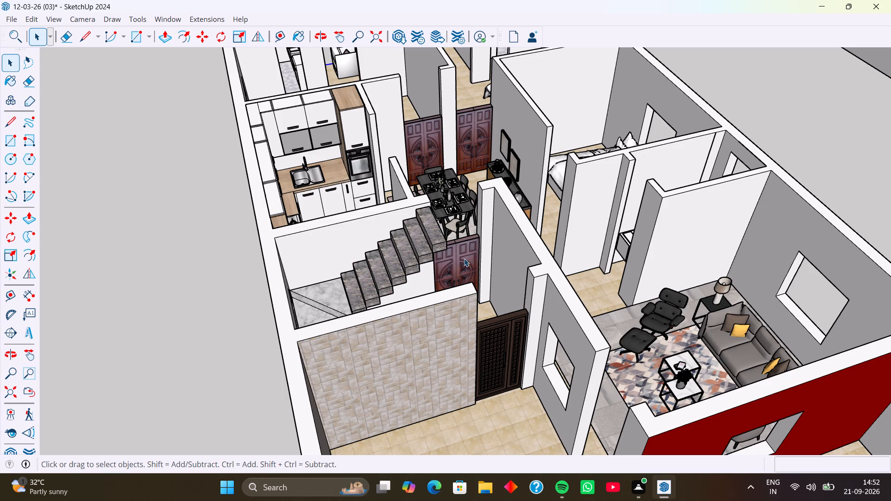
Copy the passage double door beside the sideboard wall about 13' 3" over to the end of the wall flanking the other bedroom opening.
{"action": "middle_click_drag", "start_coordinate": [526, 331], "coordinate": [526, 395]}
{"action": "middle_click_drag", "start_coordinate": [502, 316], "coordinate": [537, 315]}
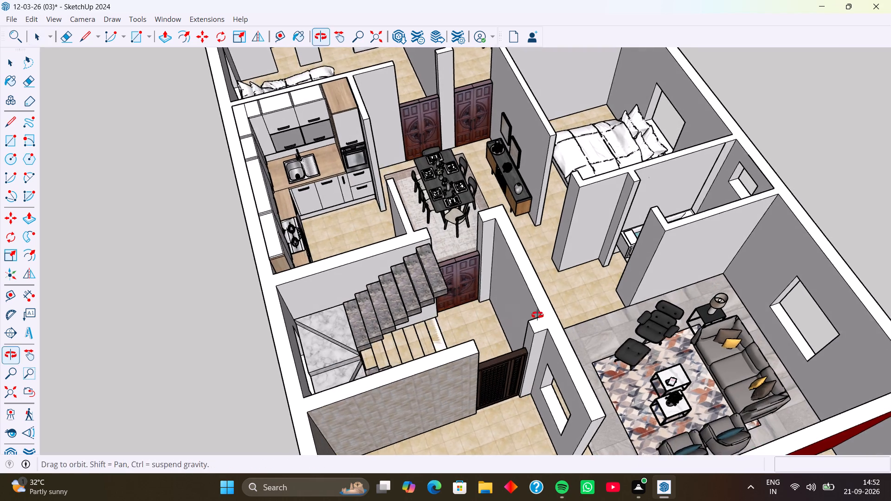
{"action": "middle_click_drag", "start_coordinate": [537, 315], "coordinate": [615, 322]}
{"action": "middle_click_drag", "start_coordinate": [504, 296], "coordinate": [605, 275]}
{"action": "middle_click_drag", "start_coordinate": [454, 232], "coordinate": [502, 270]}
{"action": "scroll", "coordinate": [285, 117], "scroll_direction": "up", "scroll_amount": 3}
{"action": "scroll", "coordinate": [316, 144], "scroll_direction": "up", "scroll_amount": 2}
{"action": "left_click", "coordinate": [349, 168]}
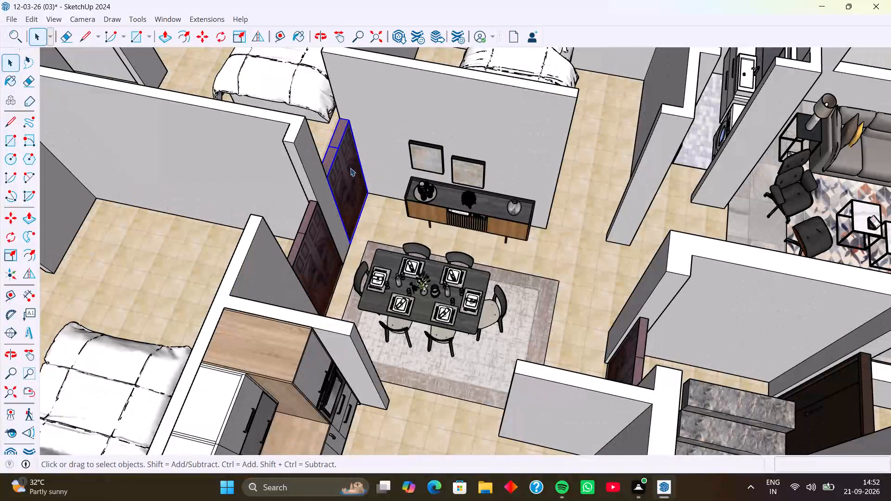
{"action": "key", "text": "m"}
{"action": "left_click", "coordinate": [328, 176]}
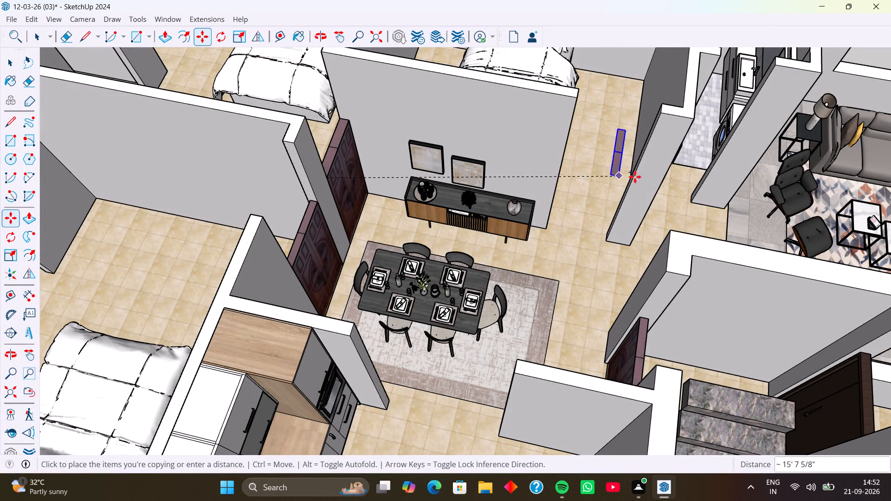
{"action": "left_click", "coordinate": [660, 111]}
Rotate the copied double door 90° about its bottom corner on the bedroom side.
{"action": "middle_click_drag", "start_coordinate": [623, 161], "coordinate": [741, 246]}
{"action": "middle_click_drag", "start_coordinate": [603, 161], "coordinate": [663, 83]}
{"action": "scroll", "coordinate": [529, 103], "scroll_direction": "up", "scroll_amount": 4}
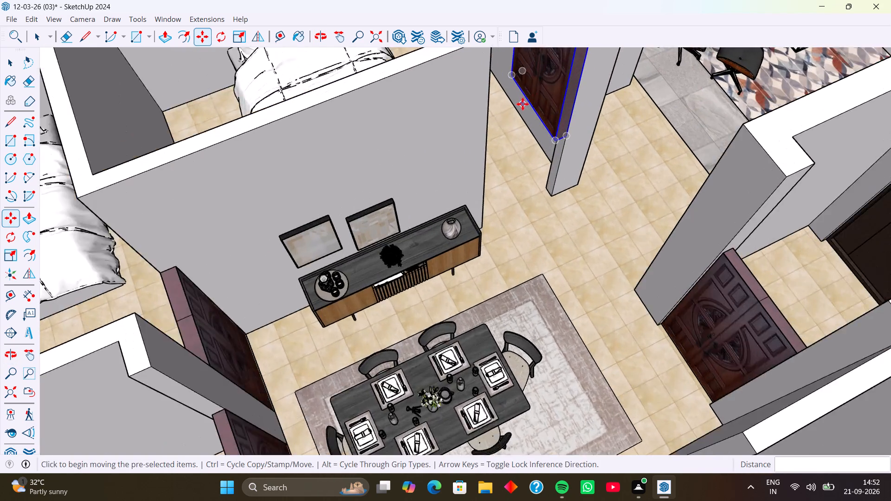
{"action": "scroll", "coordinate": [523, 104], "scroll_direction": "up", "scroll_amount": 2}
{"action": "middle_click_drag", "start_coordinate": [508, 111], "coordinate": [420, 216], "text": "shift"}
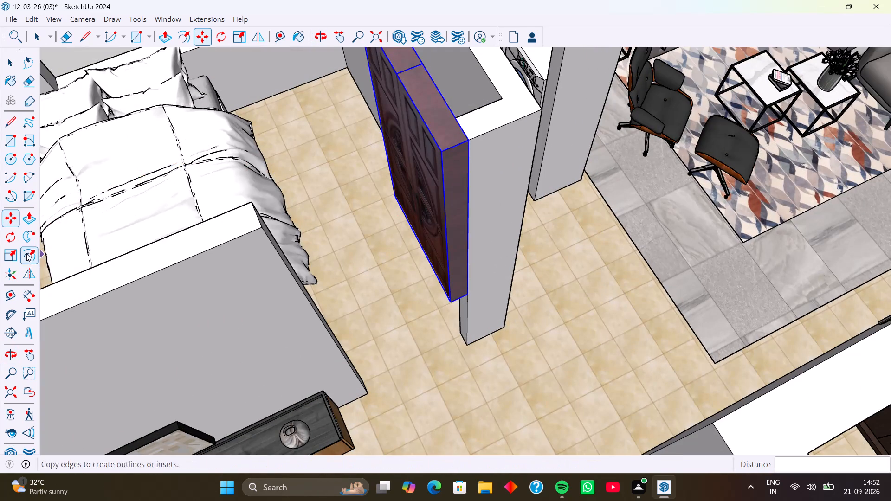
{"action": "left_click", "coordinate": [12, 239]}
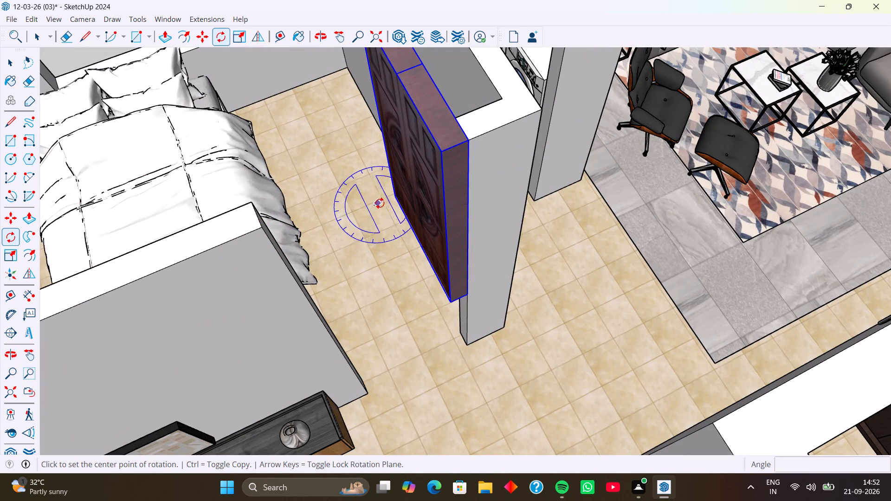
{"action": "left_click", "coordinate": [392, 197]}
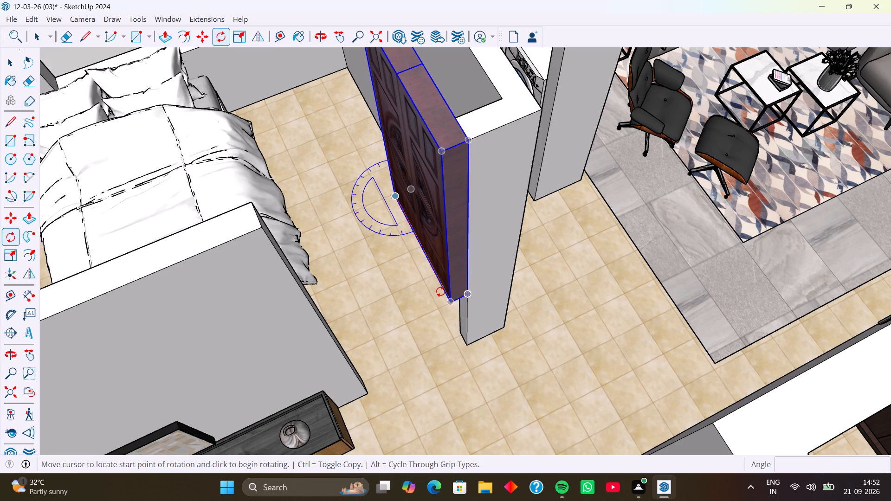
{"action": "left_click", "coordinate": [470, 334]}
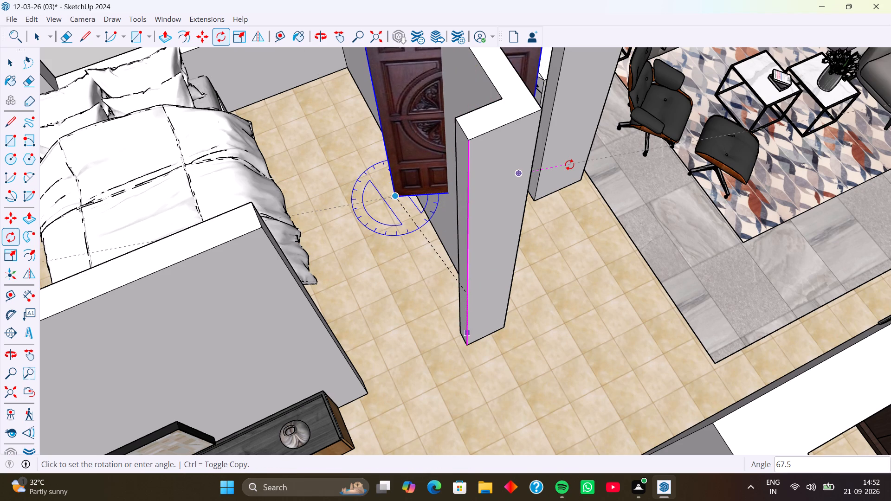
{"action": "type", "text": "90"}
{"action": "key", "text": "Return"}
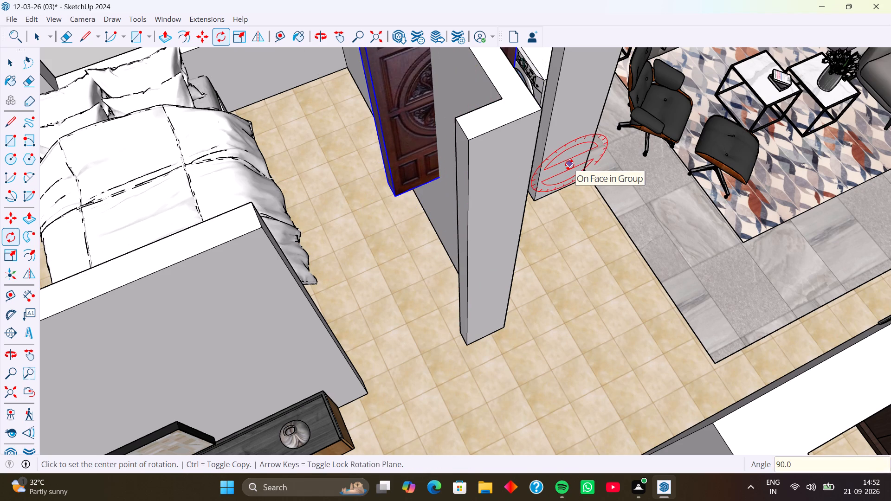
Move the rotated double door by its bottom corner about 5' 8" into the bedroom opening, against the end of the sideboard wall.
{"action": "key", "text": "m"}
{"action": "scroll", "coordinate": [400, 195], "scroll_direction": "up", "scroll_amount": 4}
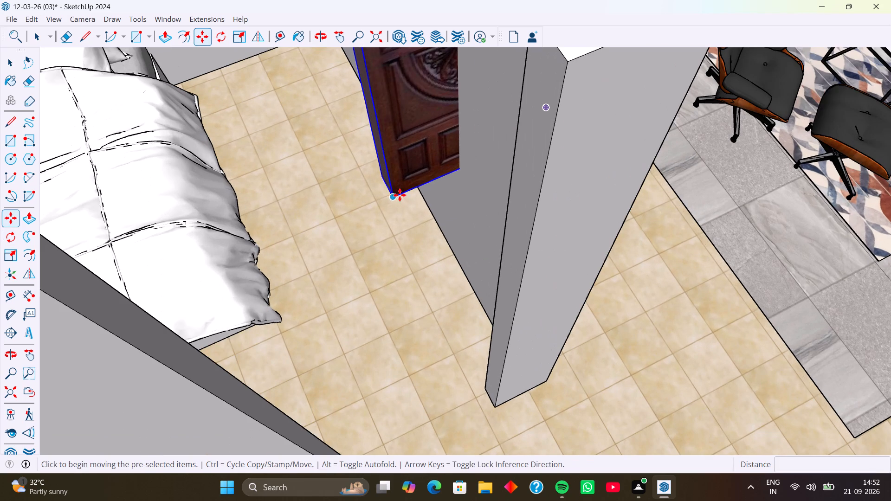
{"action": "left_click", "coordinate": [394, 196]}
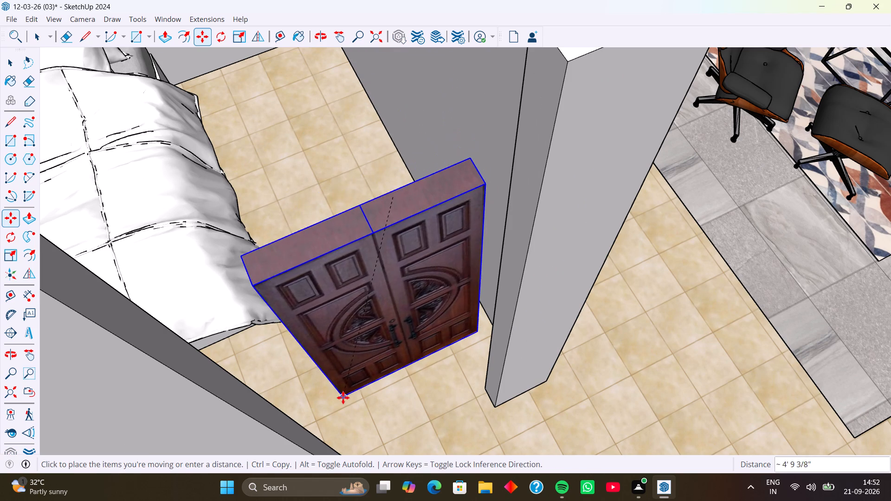
{"action": "middle_click_drag", "start_coordinate": [343, 398], "coordinate": [351, 163]}
{"action": "scroll", "coordinate": [353, 249], "scroll_direction": "up", "scroll_amount": 9}
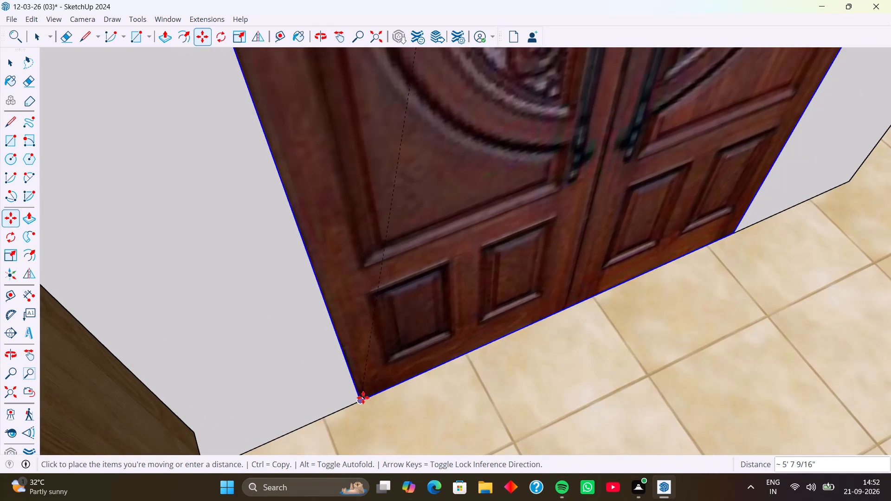
{"action": "left_click", "coordinate": [362, 401]}
Deselect the placed double door and examine the whole house layout with its doors and remaining openings.
{"action": "scroll", "coordinate": [344, 302], "scroll_direction": "down", "scroll_amount": 15}
{"action": "middle_click_drag", "start_coordinate": [337, 289], "coordinate": [370, 301]}
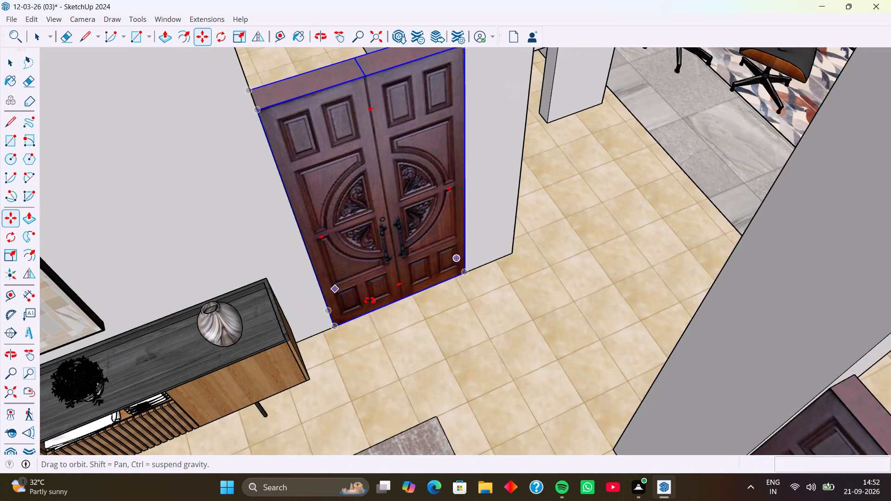
{"action": "middle_click_drag", "start_coordinate": [370, 301], "coordinate": [449, 310]}
{"action": "middle_click_drag", "start_coordinate": [233, 269], "coordinate": [568, 188]}
{"action": "middle_click_drag", "start_coordinate": [345, 222], "coordinate": [491, 188]}
{"action": "scroll", "coordinate": [506, 182], "scroll_direction": "down", "scroll_amount": 4}
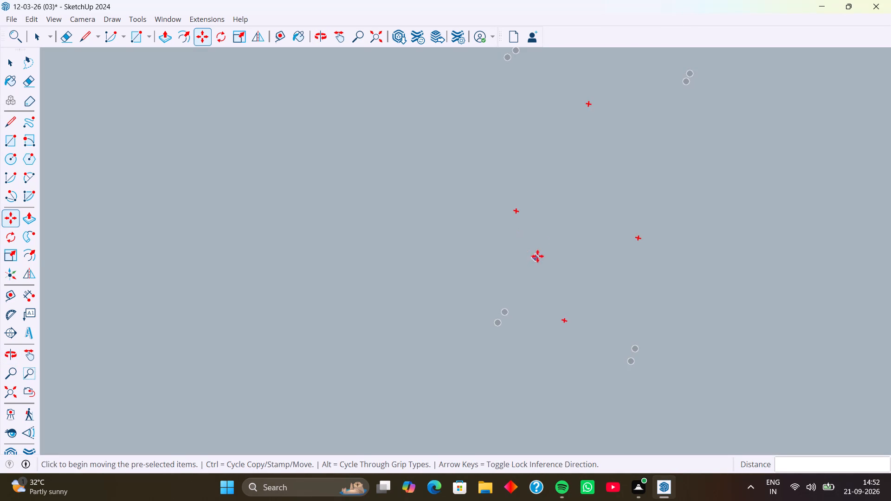
{"action": "scroll", "coordinate": [539, 250], "scroll_direction": "up", "scroll_amount": 1}
{"action": "scroll", "coordinate": [526, 250], "scroll_direction": "down", "scroll_amount": 15}
{"action": "left_click", "coordinate": [376, 39]}
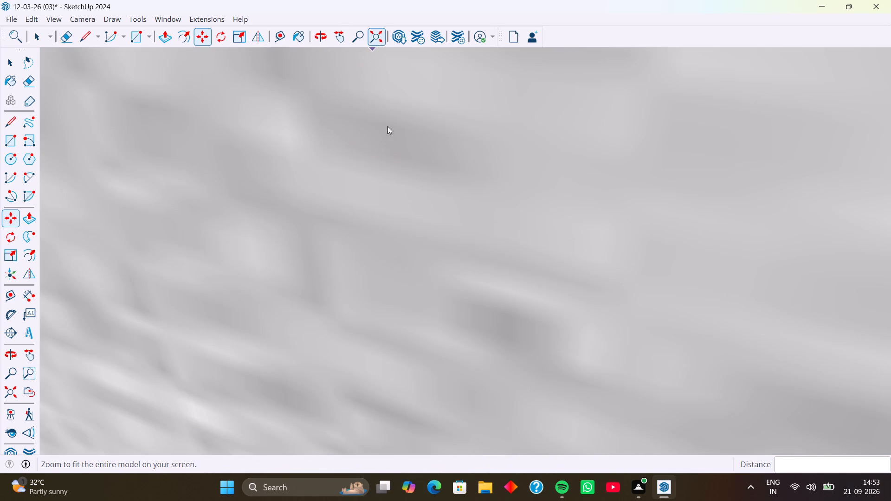
{"action": "scroll", "coordinate": [506, 153], "scroll_direction": "up", "scroll_amount": 7}
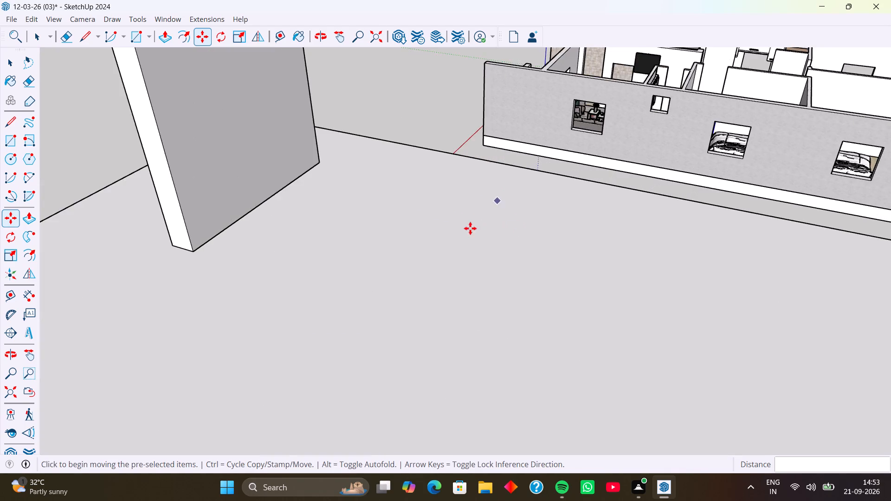
{"action": "middle_click_drag", "start_coordinate": [467, 230], "coordinate": [619, 295]}
{"action": "middle_click_drag", "start_coordinate": [368, 236], "coordinate": [595, 221]}
{"action": "middle_click_drag", "start_coordinate": [329, 155], "coordinate": [316, 222]}
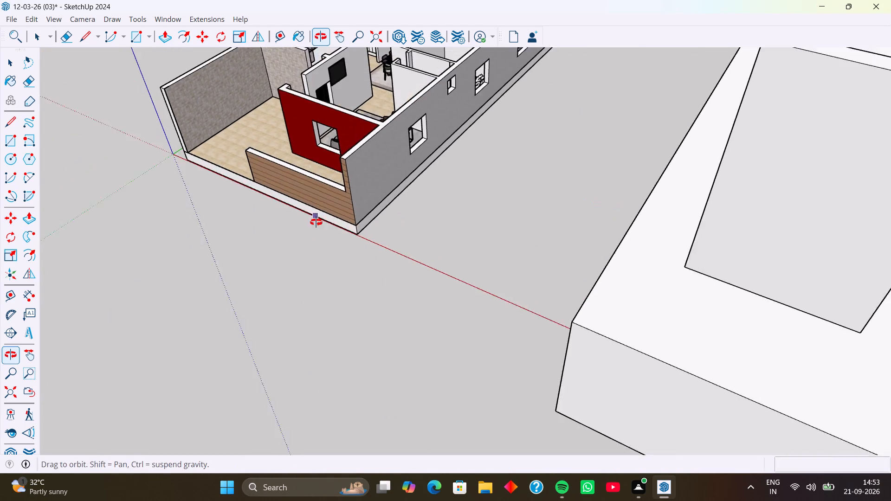
{"action": "middle_click_drag", "start_coordinate": [316, 222], "coordinate": [316, 233]}
{"action": "middle_click_drag", "start_coordinate": [307, 270], "coordinate": [484, 255]}
{"action": "middle_click_drag", "start_coordinate": [302, 183], "coordinate": [328, 296], "text": "shift"}
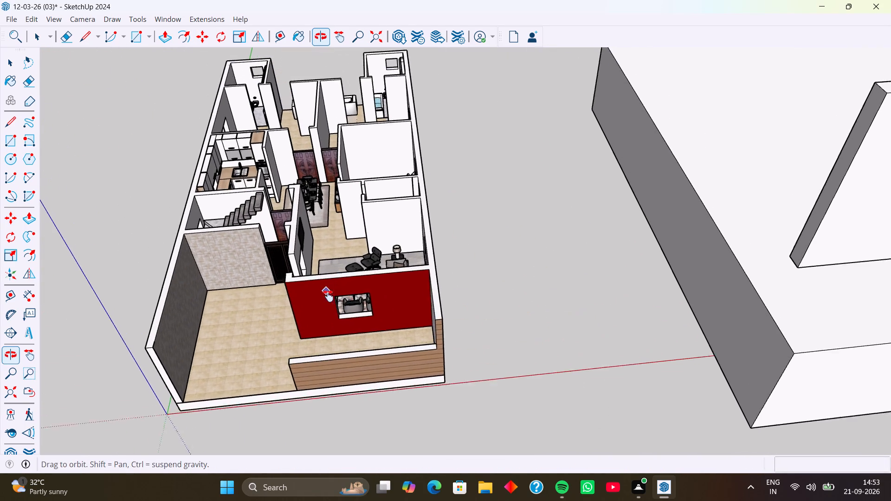
{"action": "middle_click_drag", "start_coordinate": [328, 296], "coordinate": [328, 308], "text": "shift"}
{"action": "scroll", "coordinate": [305, 210], "scroll_direction": "up", "scroll_amount": 3}
{"action": "middle_click_drag", "start_coordinate": [341, 212], "coordinate": [456, 216]}
{"action": "scroll", "coordinate": [317, 235], "scroll_direction": "down", "scroll_amount": 4}
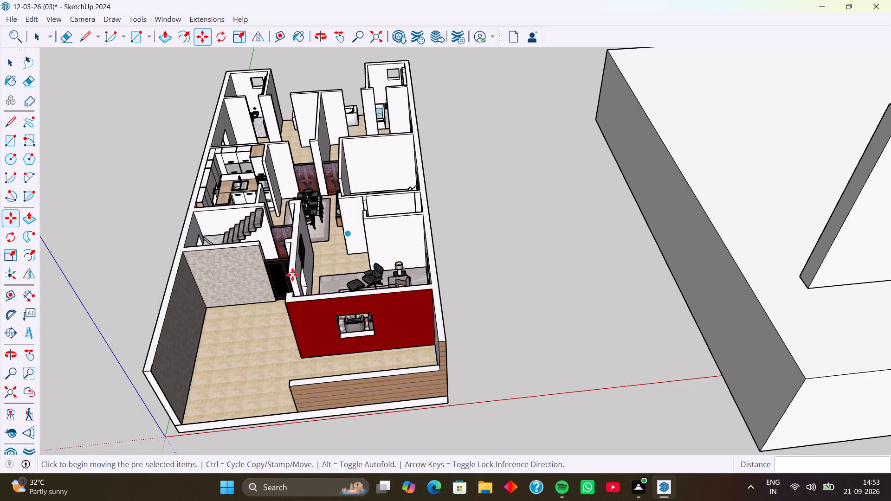
{"action": "middle_click_drag", "start_coordinate": [299, 270], "coordinate": [408, 278]}
{"action": "middle_click_drag", "start_coordinate": [299, 254], "coordinate": [378, 254]}
{"action": "middle_click_drag", "start_coordinate": [378, 254], "coordinate": [394, 251]}
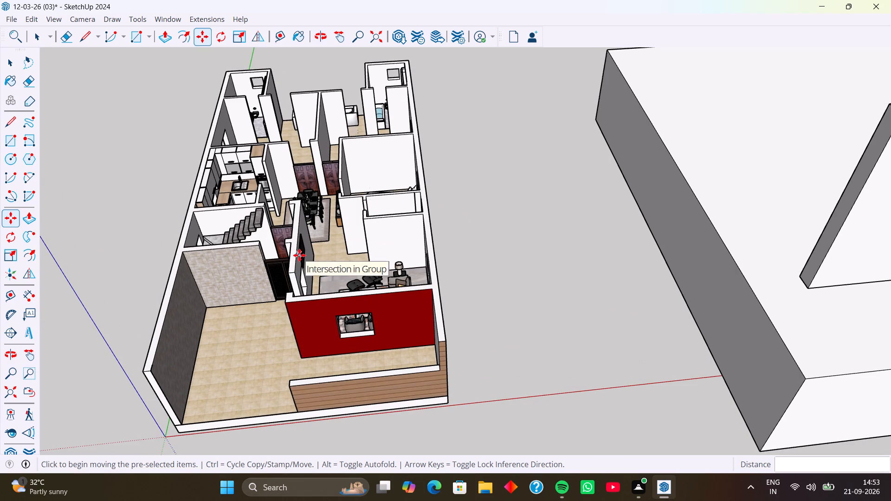
{"action": "middle_click_drag", "start_coordinate": [299, 255], "coordinate": [359, 252]}
{"action": "middle_click_drag", "start_coordinate": [296, 265], "coordinate": [394, 270]}
{"action": "middle_click_drag", "start_coordinate": [323, 275], "coordinate": [395, 279]}
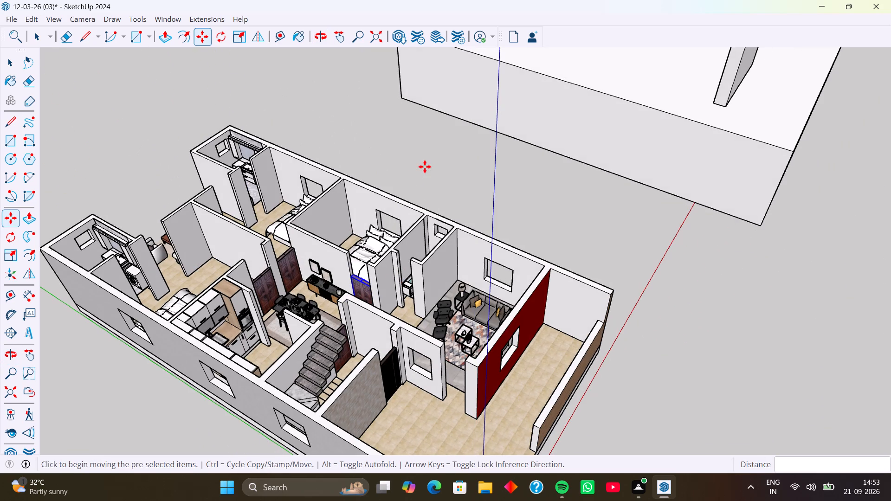
{"action": "key", "text": "space"}
{"action": "left_click", "coordinate": [424, 166]}
{"action": "scroll", "coordinate": [319, 315], "scroll_direction": "up", "scroll_amount": 6}
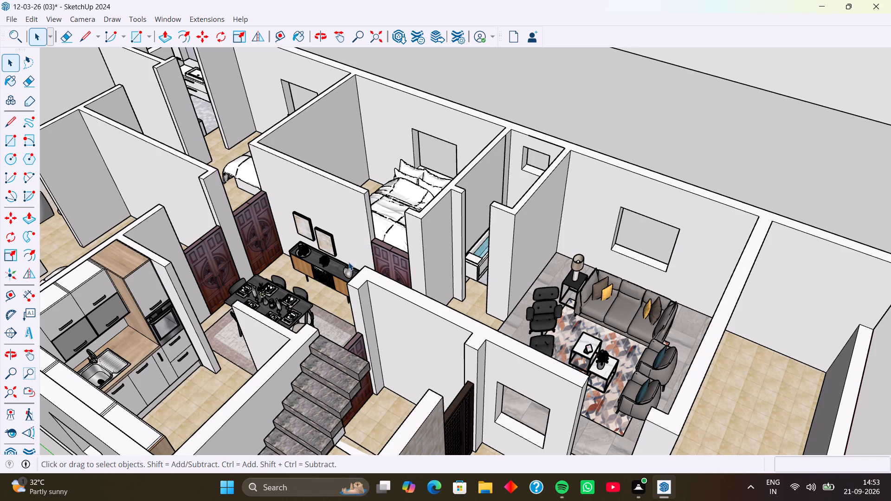
{"action": "middle_click_drag", "start_coordinate": [335, 283], "coordinate": [250, 287]}
{"action": "scroll", "coordinate": [234, 252], "scroll_direction": "down", "scroll_amount": 2}
{"action": "middle_click_drag", "start_coordinate": [253, 269], "coordinate": [212, 253]}
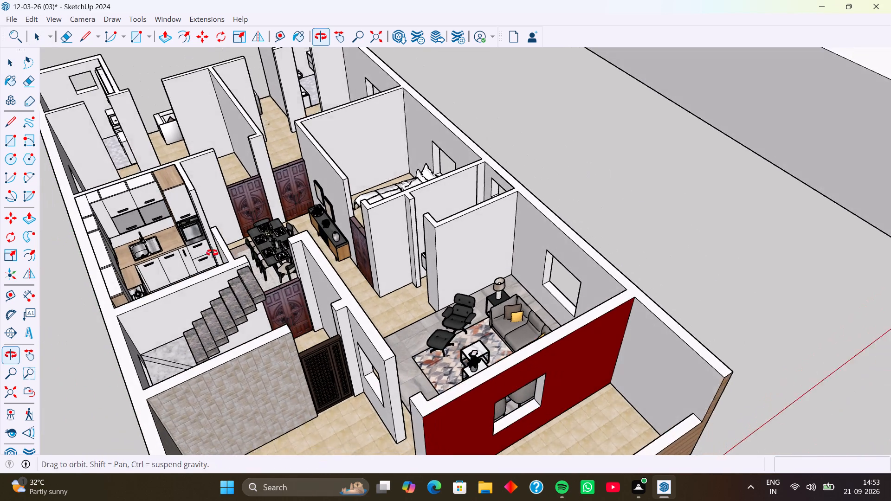
{"action": "middle_click_drag", "start_coordinate": [212, 253], "coordinate": [211, 252]}
Open 3D Warehouse and look through the main door models for one that suits the remaining openings.
{"action": "left_click", "coordinate": [170, 20]}
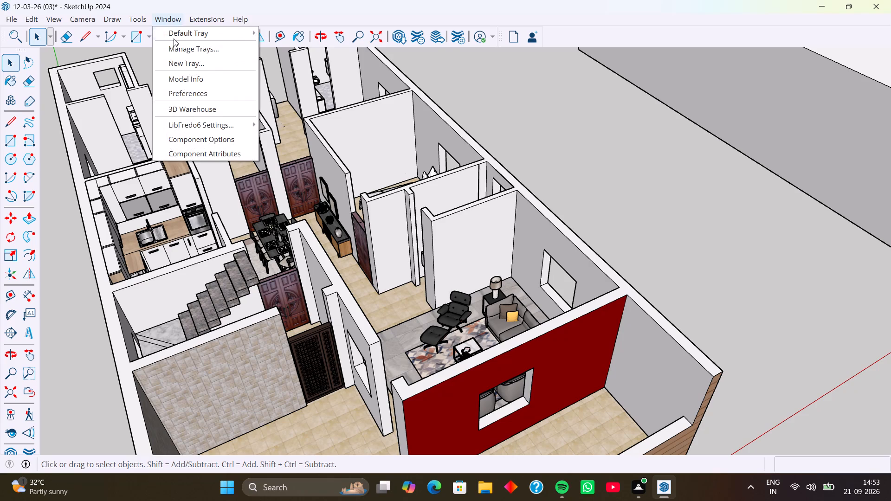
{"action": "left_click", "coordinate": [192, 105]}
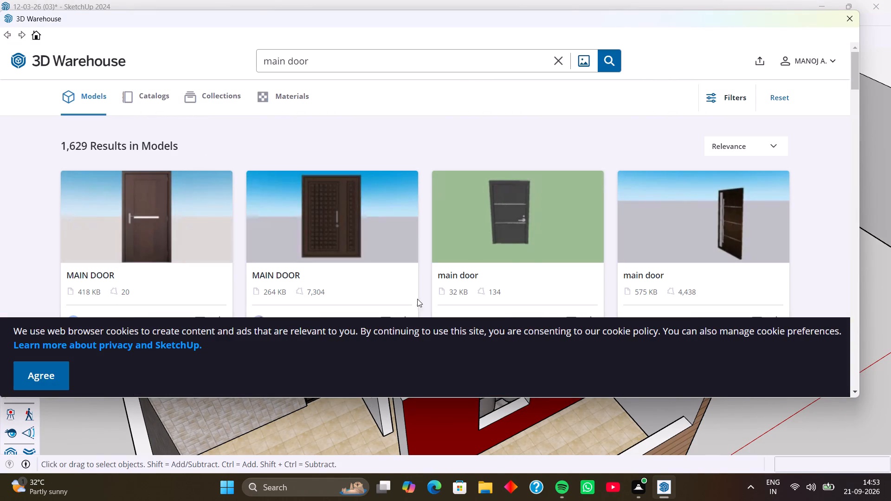
{"action": "scroll", "coordinate": [536, 260], "scroll_direction": "down", "scroll_amount": 3}
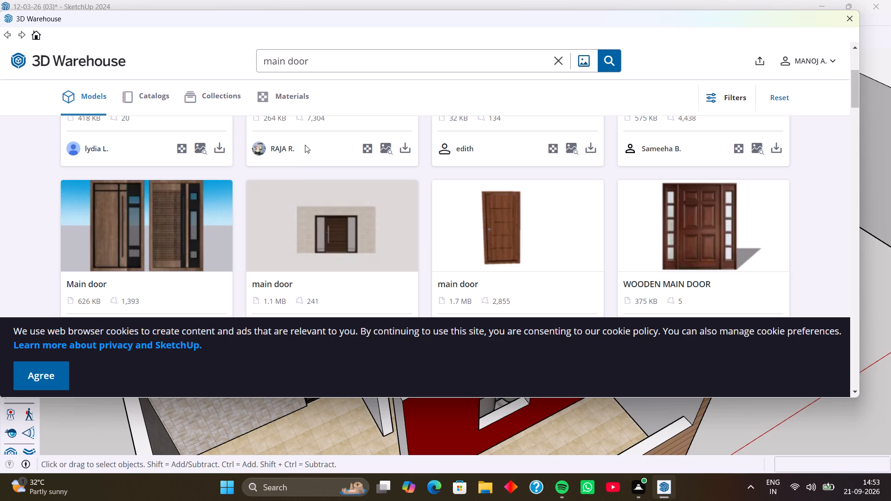
{"action": "scroll", "coordinate": [285, 215], "scroll_direction": "down", "scroll_amount": 5}
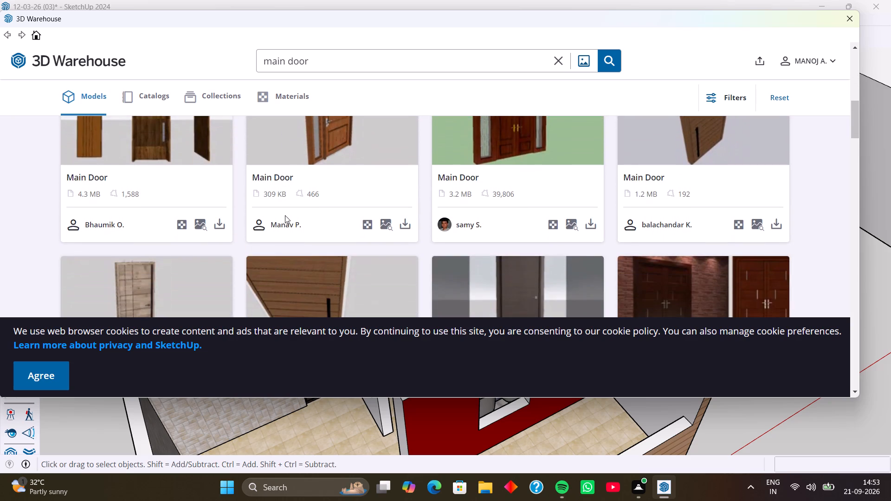
{"action": "scroll", "coordinate": [285, 215], "scroll_direction": "down", "scroll_amount": 4}
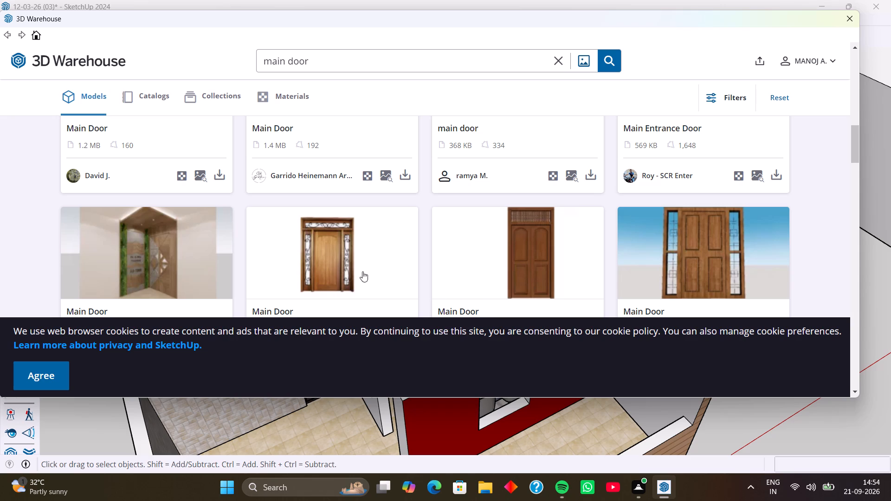
{"action": "scroll", "coordinate": [535, 268], "scroll_direction": "down", "scroll_amount": 2}
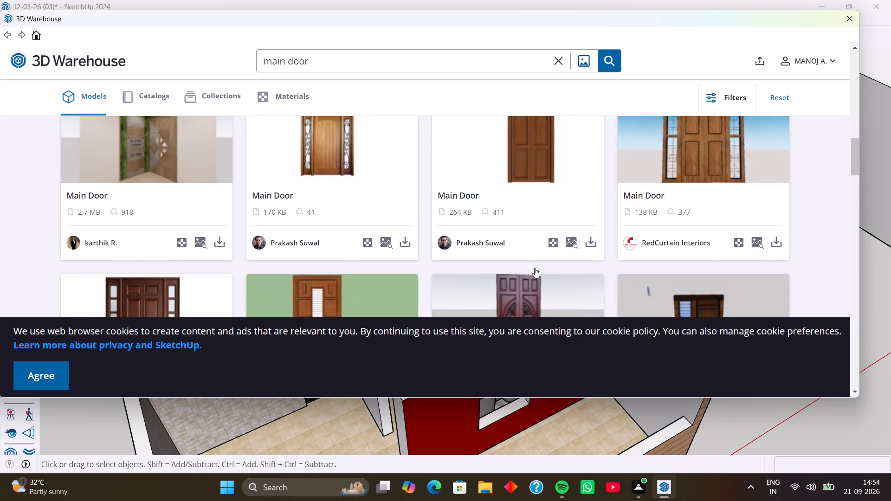
{"action": "scroll", "coordinate": [535, 268], "scroll_direction": "down", "scroll_amount": 3}
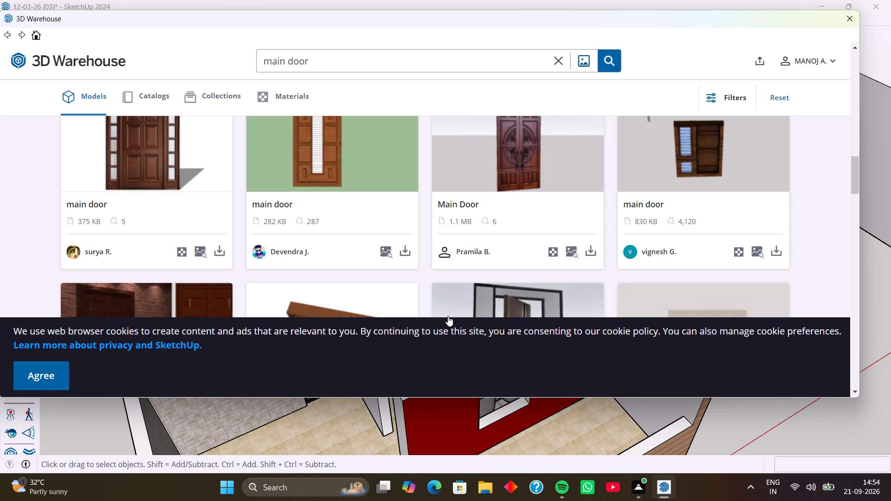
{"action": "scroll", "coordinate": [433, 252], "scroll_direction": "down", "scroll_amount": 3}
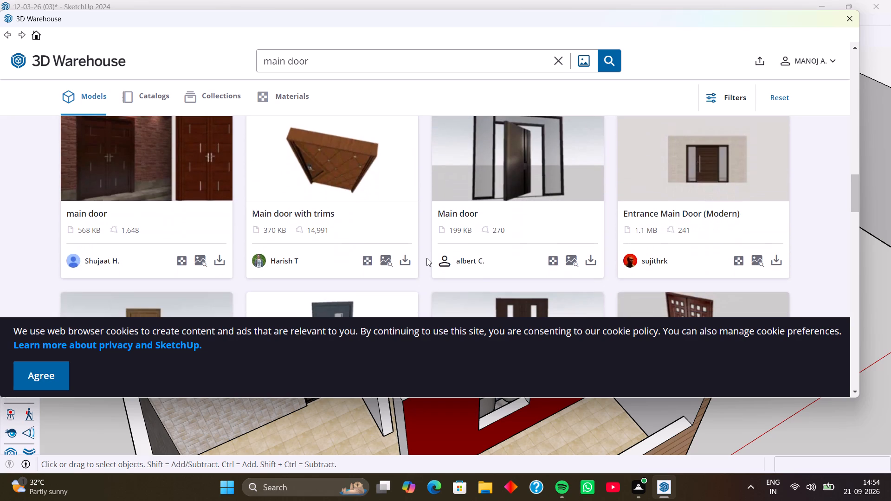
{"action": "scroll", "coordinate": [425, 248], "scroll_direction": "down", "scroll_amount": 2}
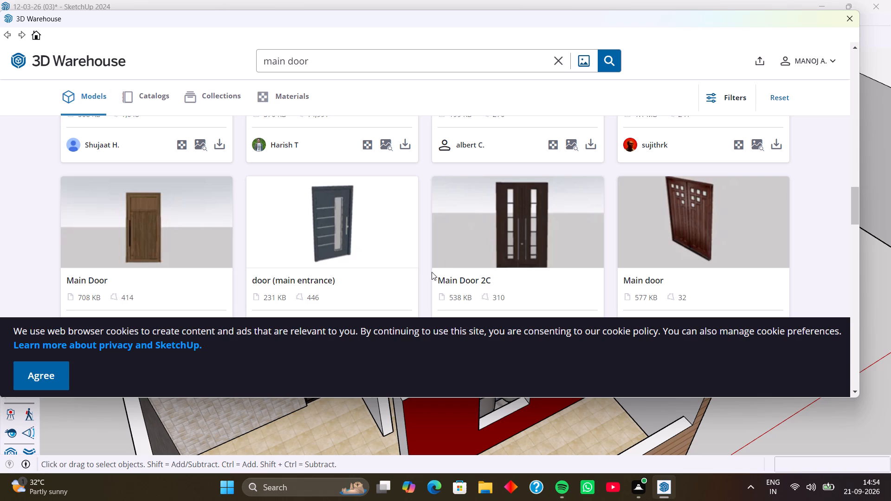
{"action": "scroll", "coordinate": [326, 254], "scroll_direction": "down", "scroll_amount": 4}
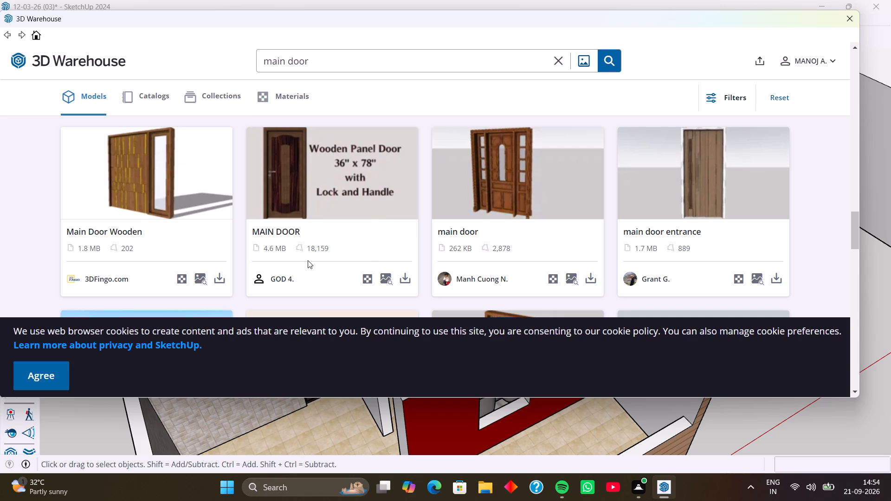
{"action": "scroll", "coordinate": [381, 231], "scroll_direction": "down", "scroll_amount": 2}
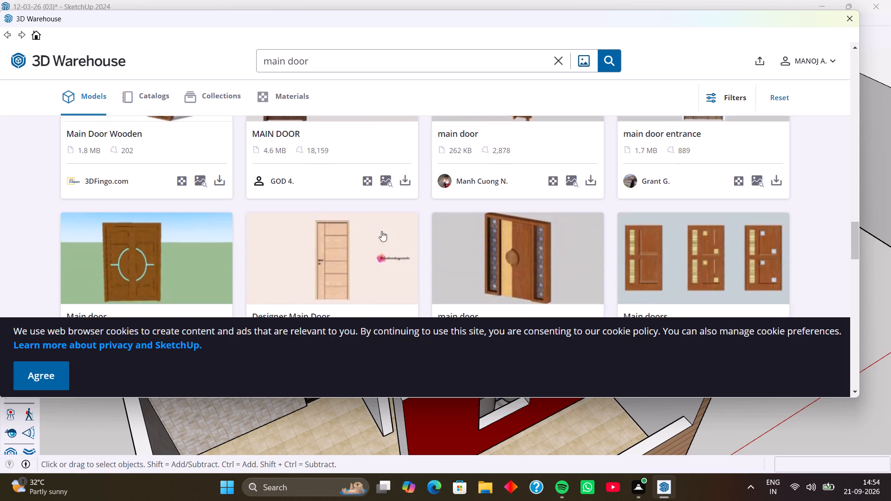
{"action": "scroll", "coordinate": [381, 231], "scroll_direction": "down", "scroll_amount": 3}
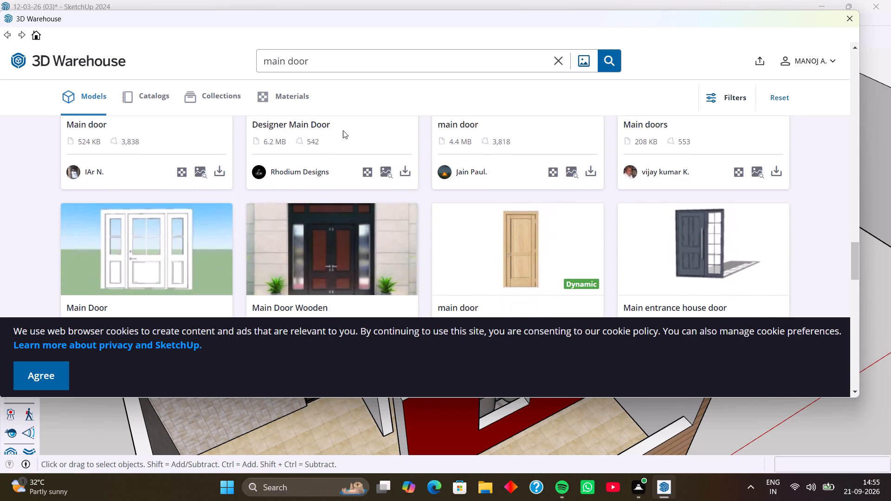
Replace the 3D Warehouse model search with a search for "door".
{"action": "left_click", "coordinate": [338, 59]}
{"action": "key", "text": "BackSpace"}
{"action": "key", "text": "BackSpace"}
{"action": "key", "text": "BackSpace"}
{"action": "key", "text": "BackSpace"}
{"action": "key", "text": "BackSpace"}
{"action": "key", "text": "BackSpace"}
{"action": "key", "text": "BackSpace"}
{"action": "key", "text": "BackSpace"}
{"action": "key", "text": "BackSpace"}
{"action": "key", "text": "BackSpace"}
{"action": "key", "text": "BackSpace"}
{"action": "key", "text": "BackSpace"}
{"action": "key", "text": "BackSpace"}
{"action": "key", "text": "BackSpace"}
{"action": "key", "text": "BackSpace"}
{"action": "key", "text": "BackSpace"}
{"action": "key", "text": "BackSpace"}
{"action": "key", "text": "BackSpace"}
{"action": "key", "text": "BackSpace"}
{"action": "type", "text": "door"}
{"action": "key", "text": "Return"}
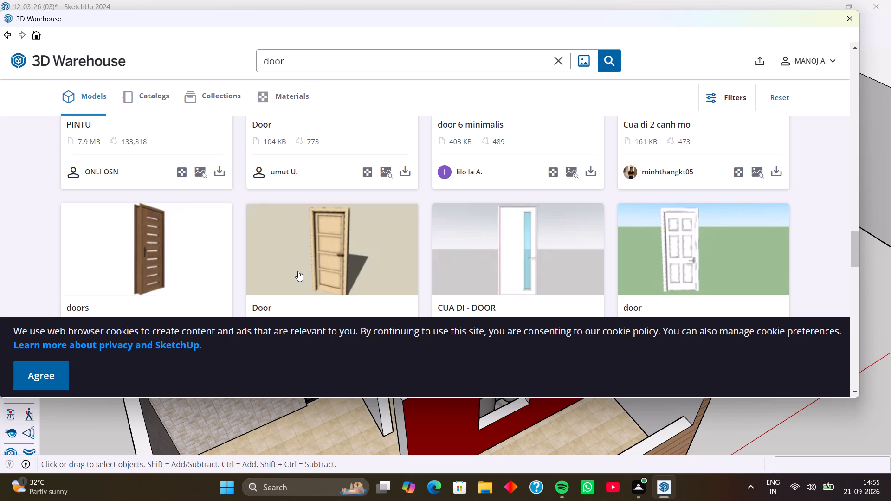
Browse the door models and download "door #PORTA DE MADEIRA MODERNA" into the house model.
{"action": "scroll", "coordinate": [479, 204], "scroll_direction": "up", "scroll_amount": 3}
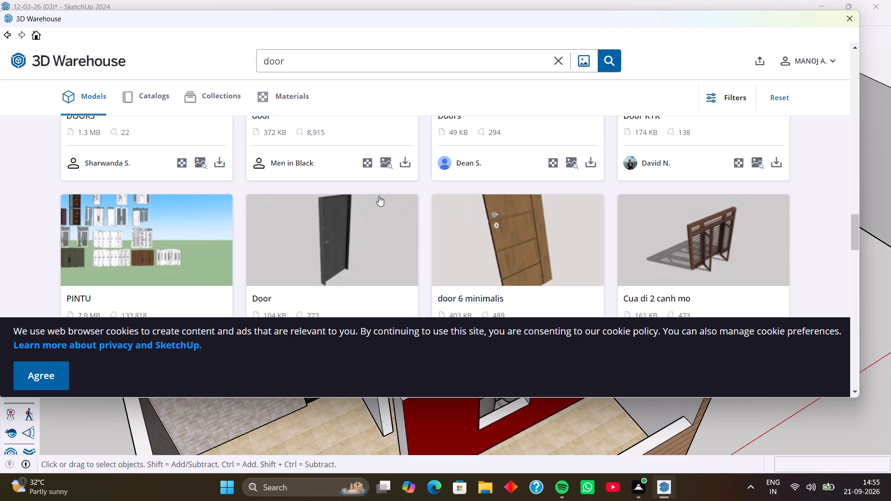
{"action": "scroll", "coordinate": [258, 225], "scroll_direction": "up", "scroll_amount": 16}
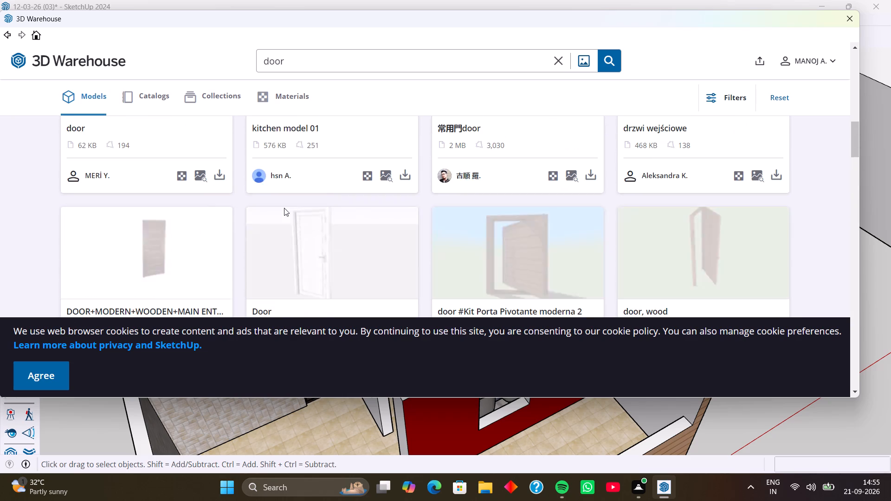
{"action": "scroll", "coordinate": [364, 212], "scroll_direction": "up", "scroll_amount": 5}
{"action": "scroll", "coordinate": [415, 224], "scroll_direction": "up", "scroll_amount": 4}
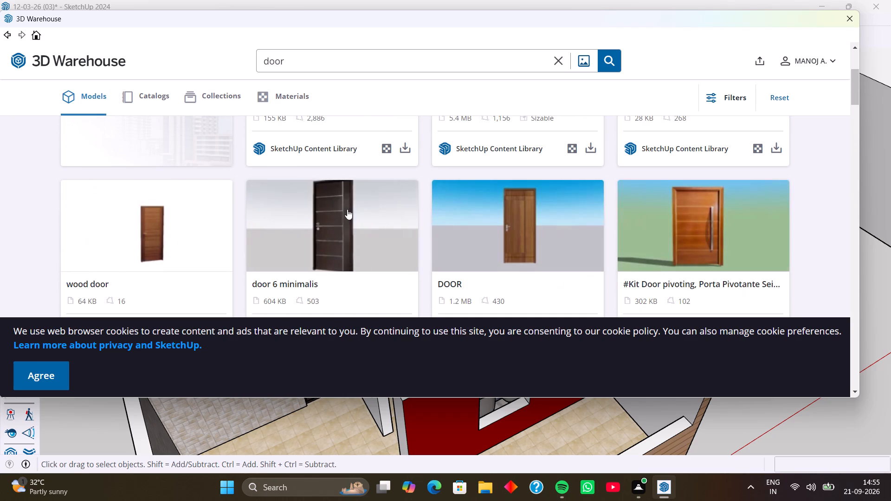
{"action": "scroll", "coordinate": [346, 210], "scroll_direction": "up", "scroll_amount": 5}
{"action": "scroll", "coordinate": [346, 210], "scroll_direction": "down", "scroll_amount": 3}
{"action": "scroll", "coordinate": [556, 259], "scroll_direction": "down", "scroll_amount": 1}
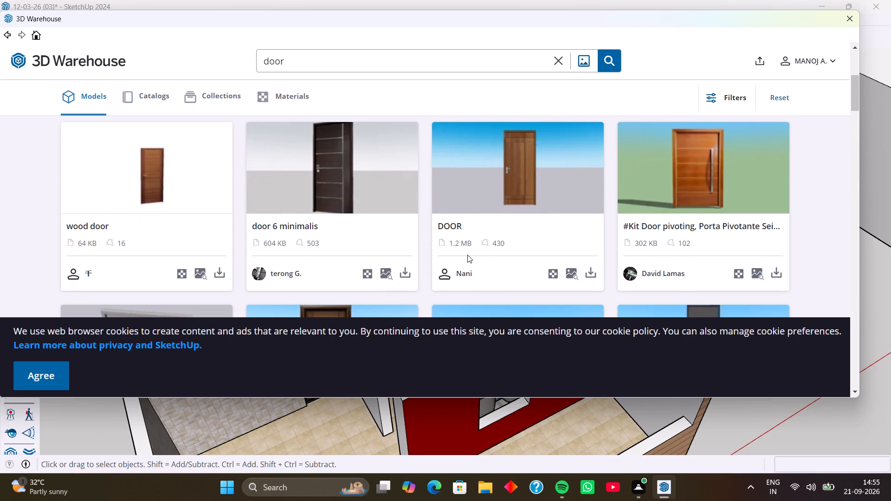
{"action": "scroll", "coordinate": [465, 255], "scroll_direction": "down", "scroll_amount": 2}
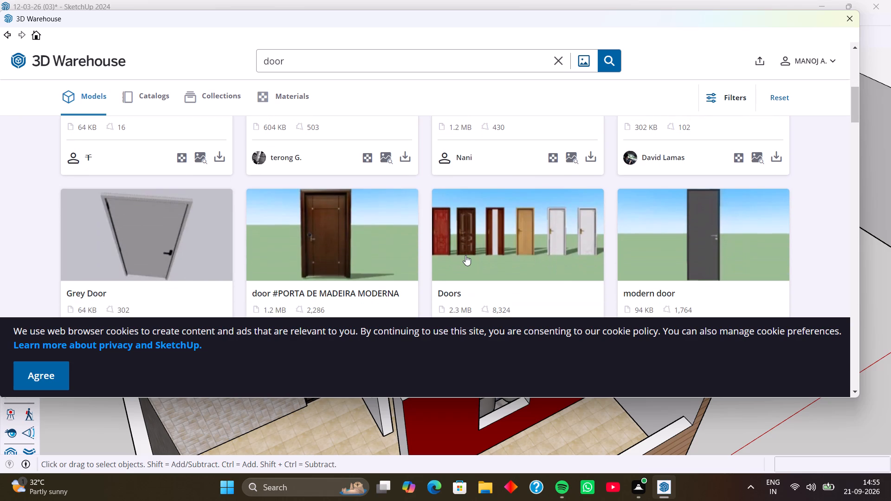
{"action": "scroll", "coordinate": [403, 265], "scroll_direction": "down", "scroll_amount": 2}
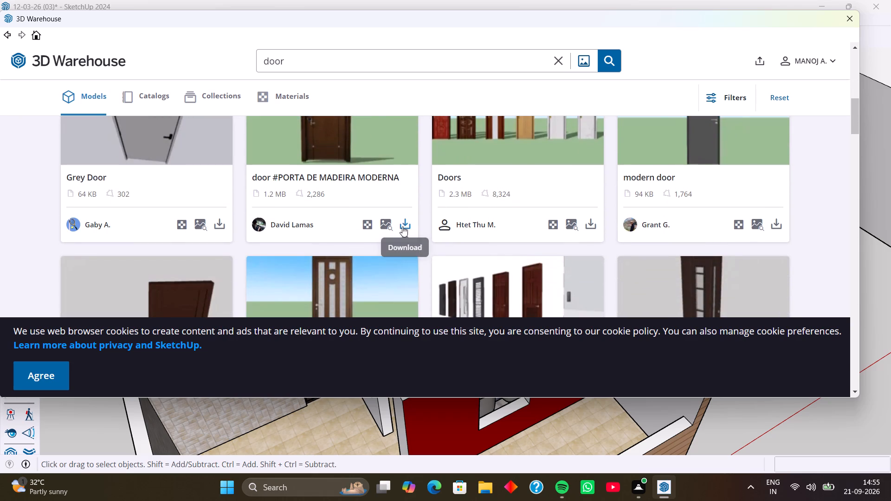
{"action": "left_click", "coordinate": [403, 225]}
{"action": "left_click", "coordinate": [403, 225]}
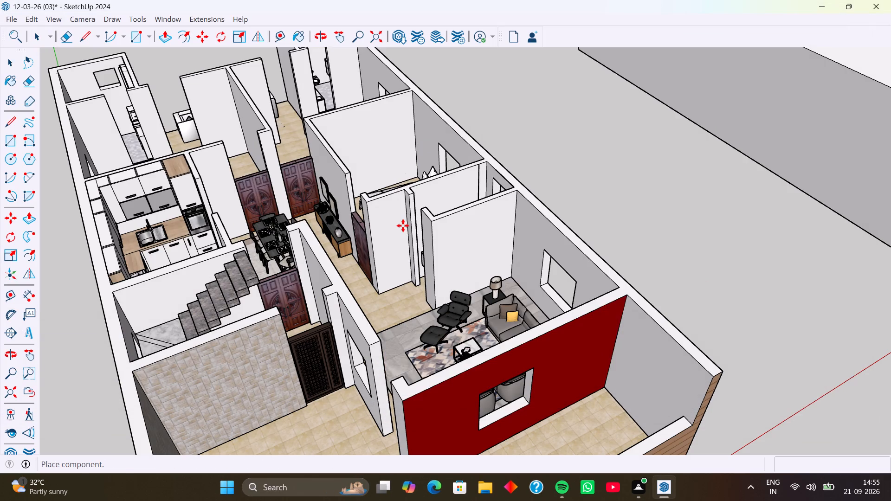
Place the downloaded wooden door at the bottom corner of the rear bedroom opening beside the attached bathroom.
{"action": "scroll", "coordinate": [369, 291], "scroll_direction": "down", "scroll_amount": 2}
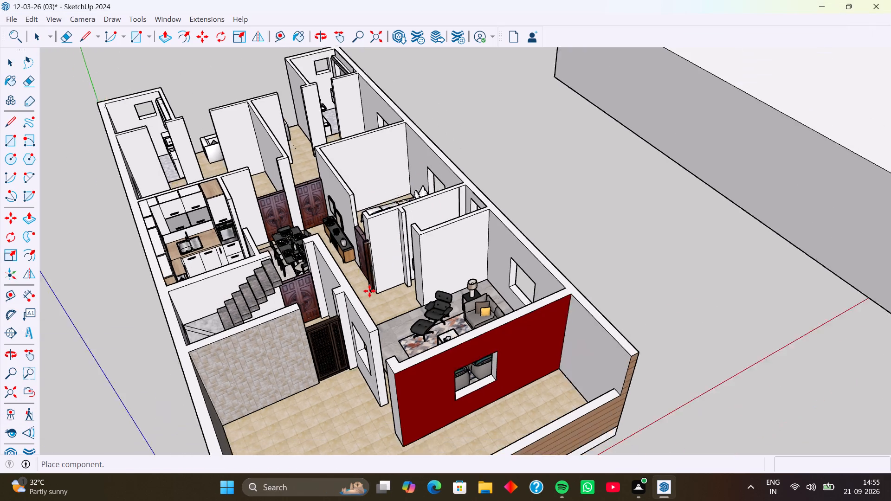
{"action": "scroll", "coordinate": [369, 291], "scroll_direction": "down", "scroll_amount": 3}
{"action": "scroll", "coordinate": [284, 181], "scroll_direction": "up", "scroll_amount": 4}
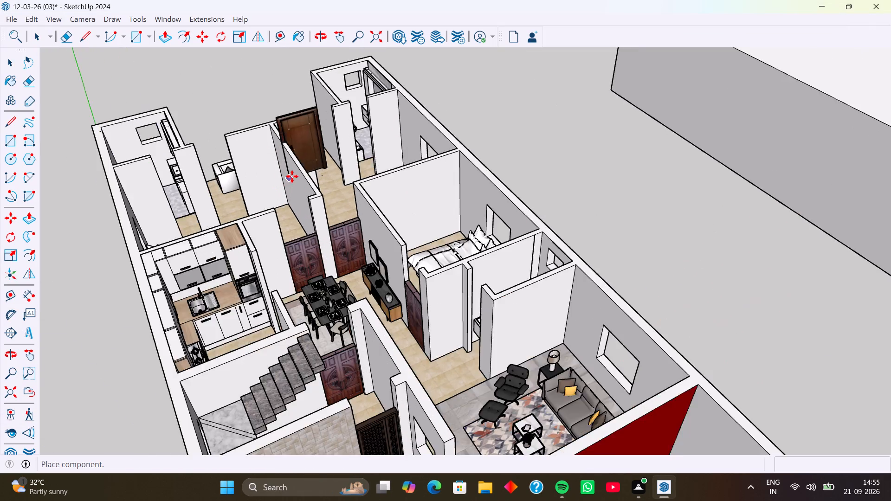
{"action": "scroll", "coordinate": [292, 176], "scroll_direction": "up", "scroll_amount": 6}
{"action": "middle_click_drag", "start_coordinate": [341, 182], "coordinate": [290, 187]}
{"action": "scroll", "coordinate": [365, 177], "scroll_direction": "up", "scroll_amount": 10}
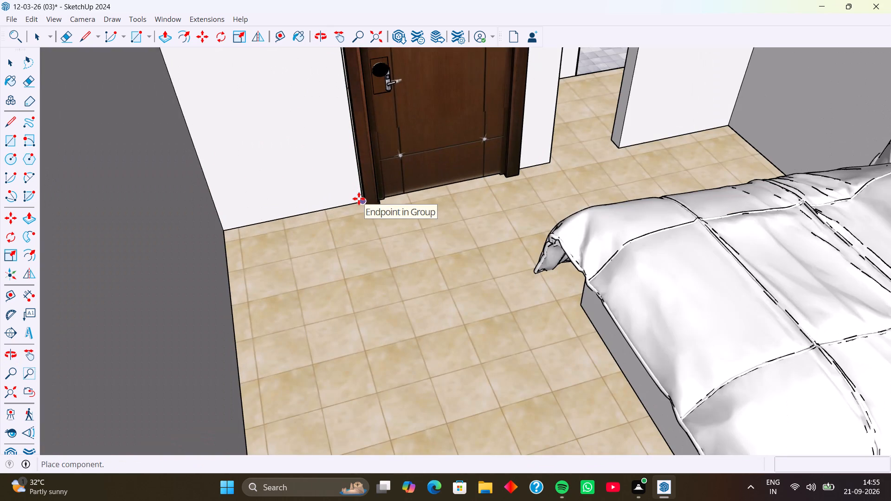
{"action": "left_click", "coordinate": [367, 203]}
Move the wooden door by its bottom front corner onto the bottom corner of the bedroom wall opening.
{"action": "scroll", "coordinate": [359, 189], "scroll_direction": "up", "scroll_amount": 12}
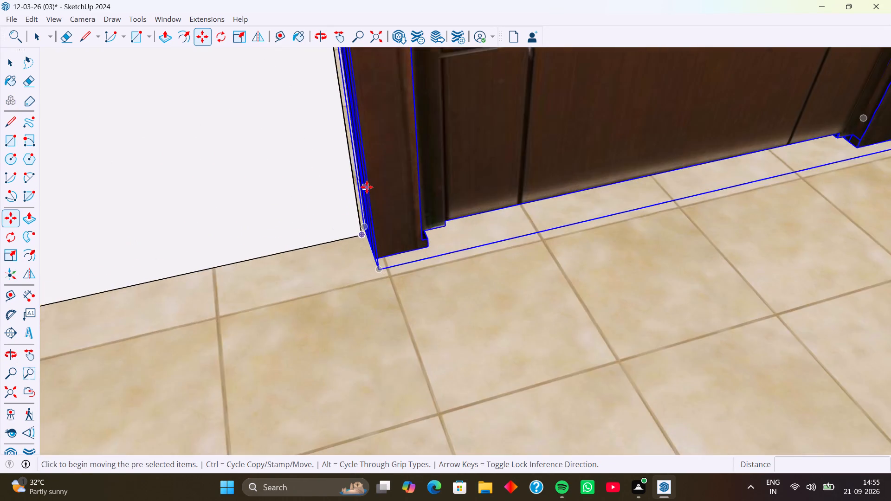
{"action": "scroll", "coordinate": [367, 187], "scroll_direction": "up", "scroll_amount": 7}
{"action": "middle_click_drag", "start_coordinate": [428, 231], "coordinate": [457, 166]}
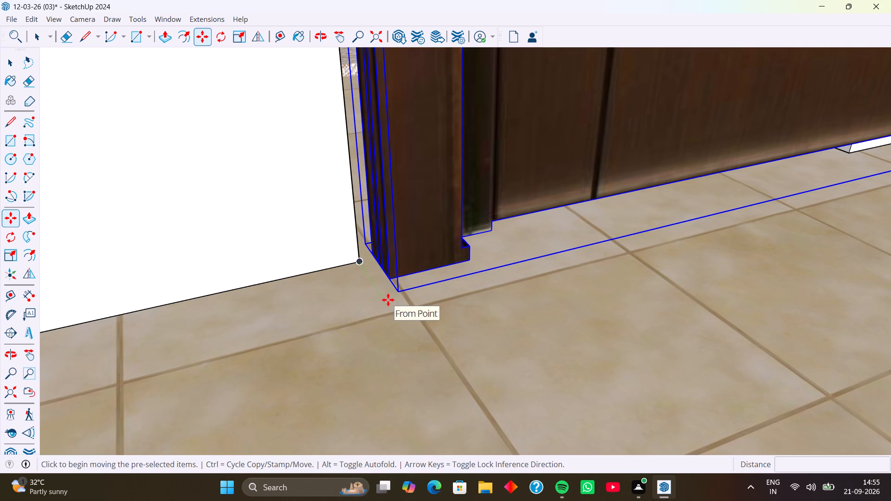
{"action": "left_click", "coordinate": [399, 291]}
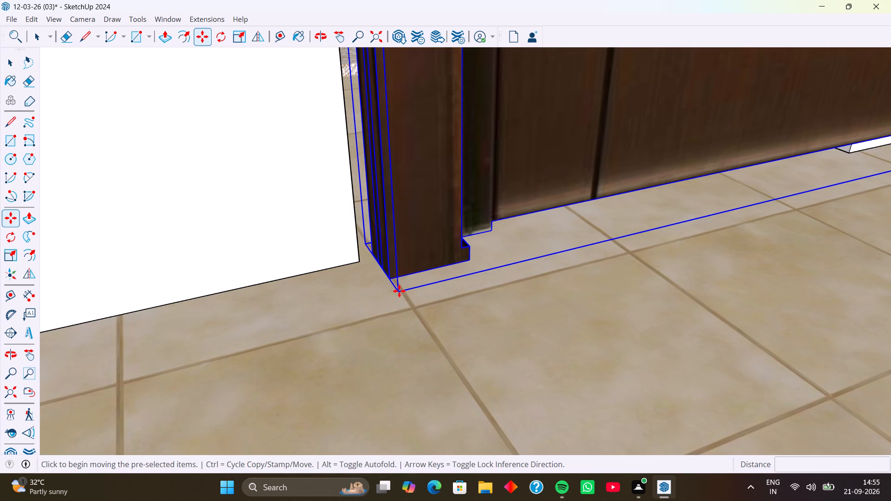
{"action": "left_click", "coordinate": [358, 259]}
Scale the wooden door's width down to fit between the sides of the bedroom opening, and deselect it.
{"action": "scroll", "coordinate": [435, 249], "scroll_direction": "down", "scroll_amount": 6}
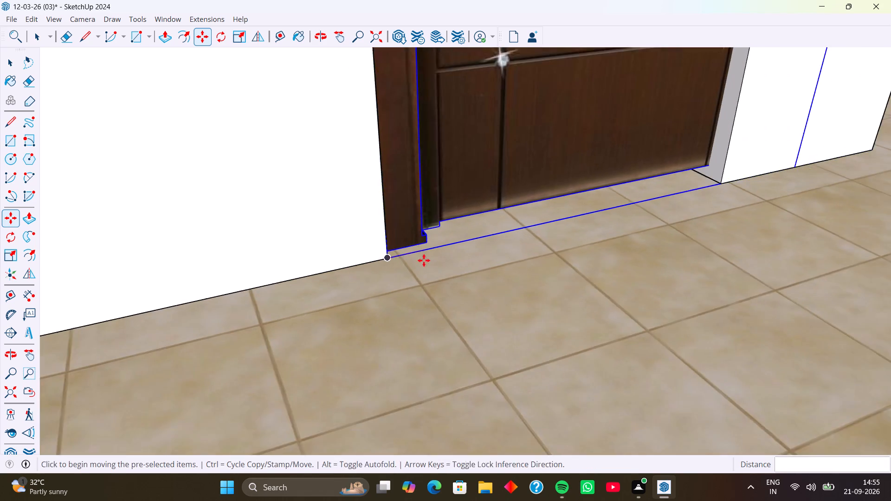
{"action": "scroll", "coordinate": [424, 260], "scroll_direction": "down", "scroll_amount": 4}
{"action": "middle_click_drag", "start_coordinate": [450, 224], "coordinate": [367, 295]}
{"action": "scroll", "coordinate": [435, 238], "scroll_direction": "down", "scroll_amount": 6}
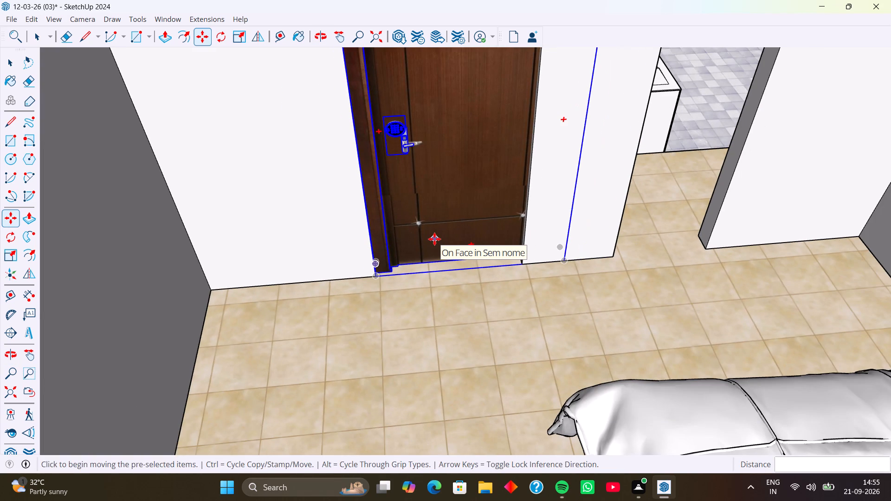
{"action": "key", "text": "s"}
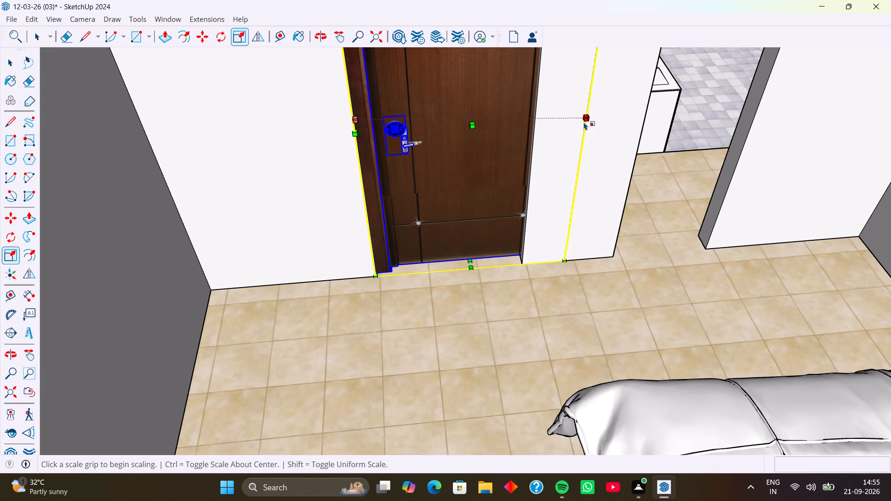
{"action": "left_click", "coordinate": [584, 121]}
{"action": "left_click", "coordinate": [532, 124]}
{"action": "scroll", "coordinate": [452, 192], "scroll_direction": "down", "scroll_amount": 5}
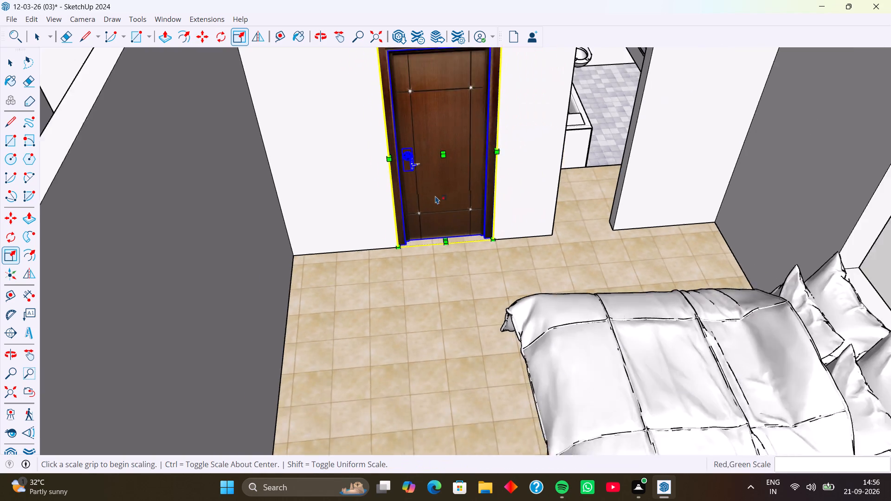
{"action": "scroll", "coordinate": [435, 196], "scroll_direction": "down", "scroll_amount": 4}
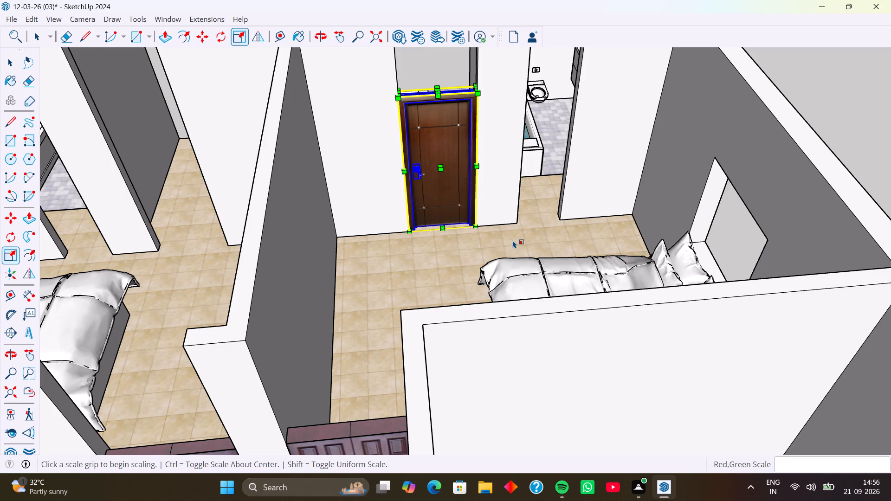
{"action": "scroll", "coordinate": [521, 247], "scroll_direction": "down", "scroll_amount": 1}
{"action": "key", "text": "space"}
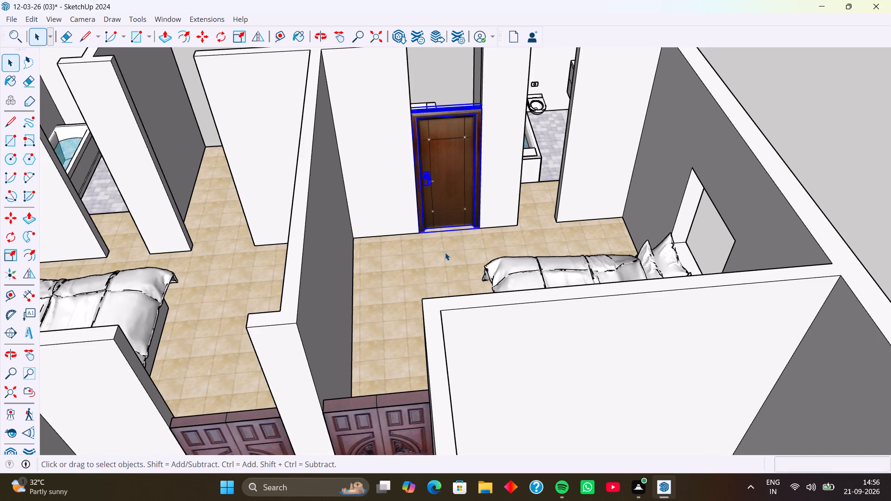
{"action": "scroll", "coordinate": [418, 254], "scroll_direction": "down", "scroll_amount": 5}
{"action": "left_click", "coordinate": [624, 196]}
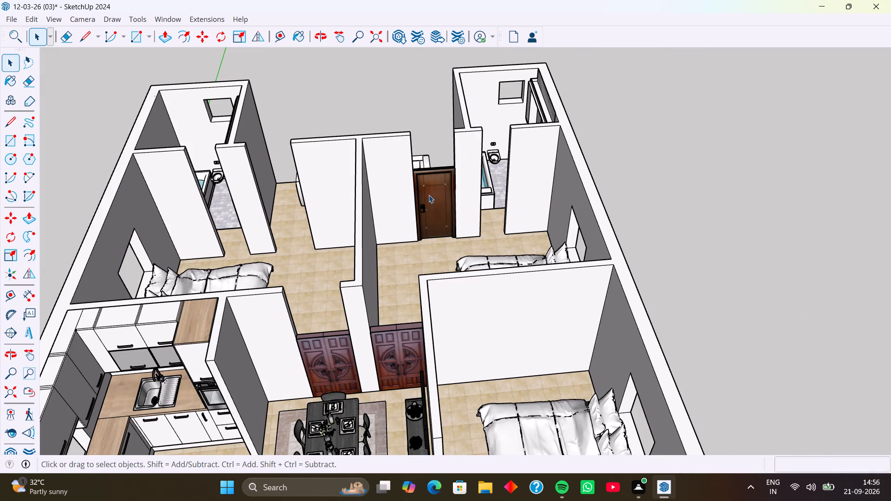
Inspect how the single wooden door sits in the rear bedroom opening, checking its frame, sides and base against the wall and floor.
{"action": "scroll", "coordinate": [430, 195], "scroll_direction": "up", "scroll_amount": 3}
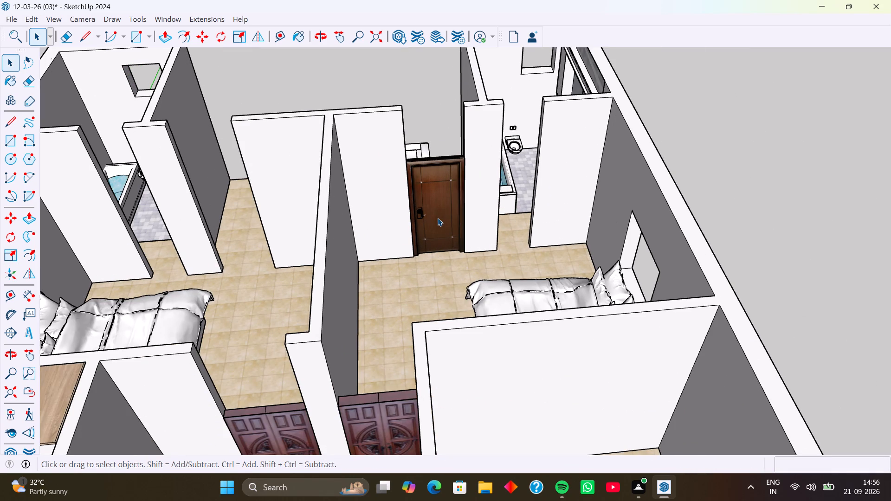
{"action": "middle_click_drag", "start_coordinate": [438, 218], "coordinate": [461, 215]}
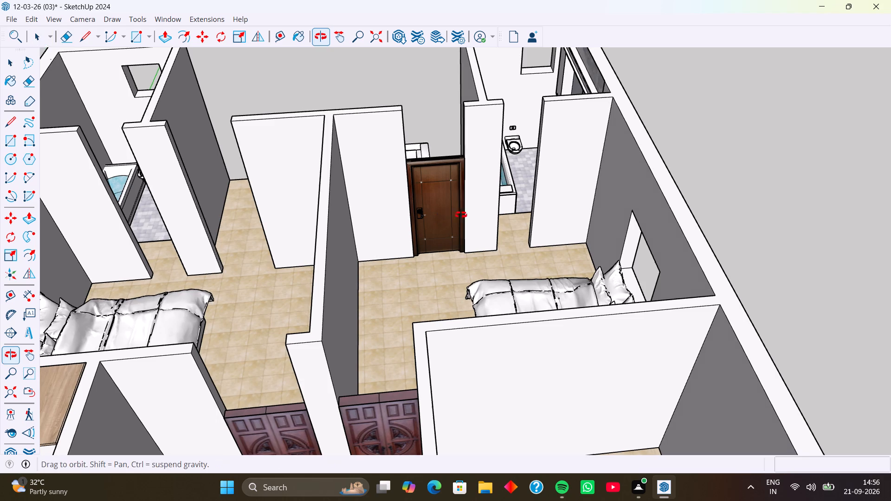
{"action": "middle_click_drag", "start_coordinate": [461, 215], "coordinate": [473, 212]}
{"action": "scroll", "coordinate": [444, 221], "scroll_direction": "up", "scroll_amount": 9}
{"action": "middle_click_drag", "start_coordinate": [421, 244], "coordinate": [428, 340]}
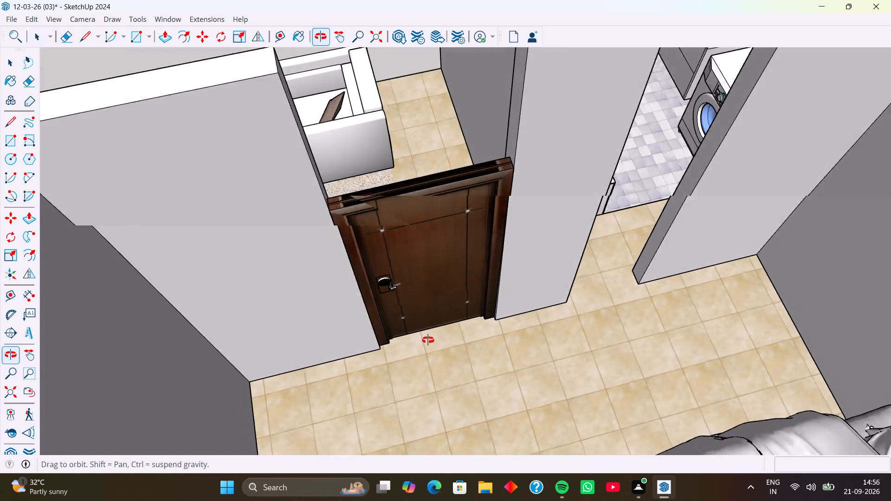
{"action": "middle_click_drag", "start_coordinate": [428, 340], "coordinate": [428, 346]}
{"action": "middle_click_drag", "start_coordinate": [413, 250], "coordinate": [404, 203]}
{"action": "scroll", "coordinate": [405, 294], "scroll_direction": "up", "scroll_amount": 1}
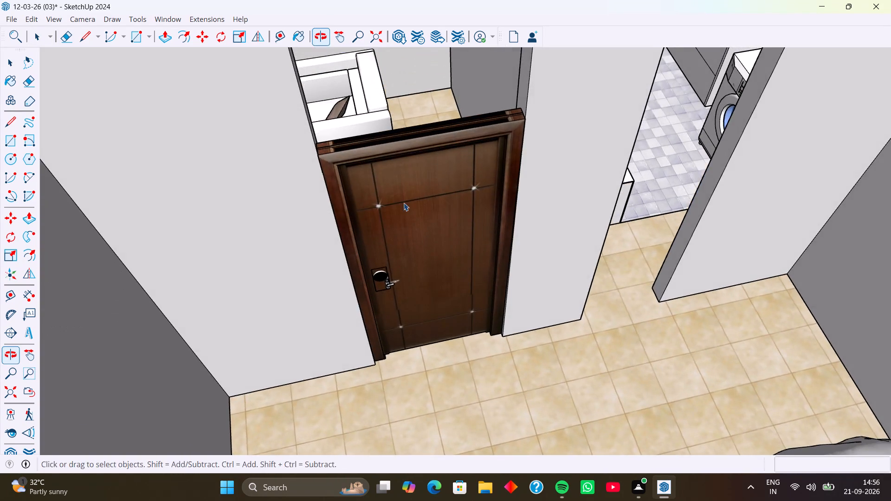
{"action": "middle_click_drag", "start_coordinate": [388, 262], "coordinate": [410, 158]}
{"action": "scroll", "coordinate": [390, 266], "scroll_direction": "up", "scroll_amount": 3}
{"action": "middle_click_drag", "start_coordinate": [379, 271], "coordinate": [329, 266]}
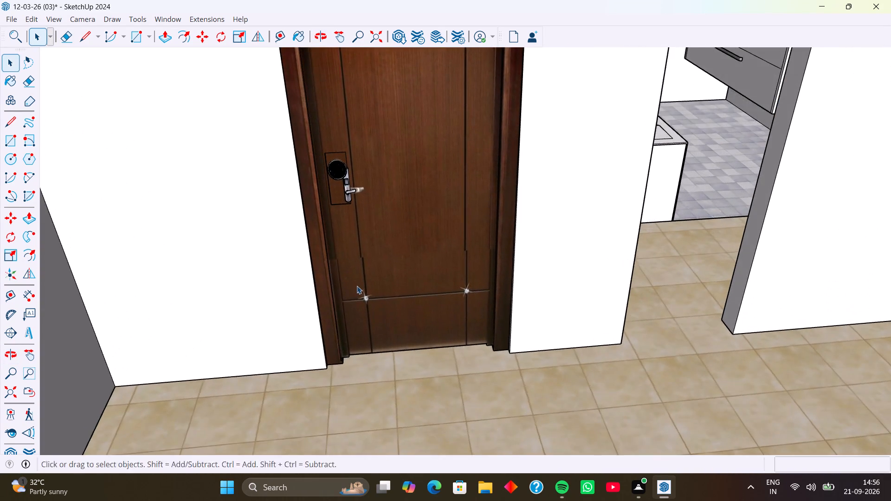
{"action": "middle_click_drag", "start_coordinate": [350, 287], "coordinate": [307, 291]}
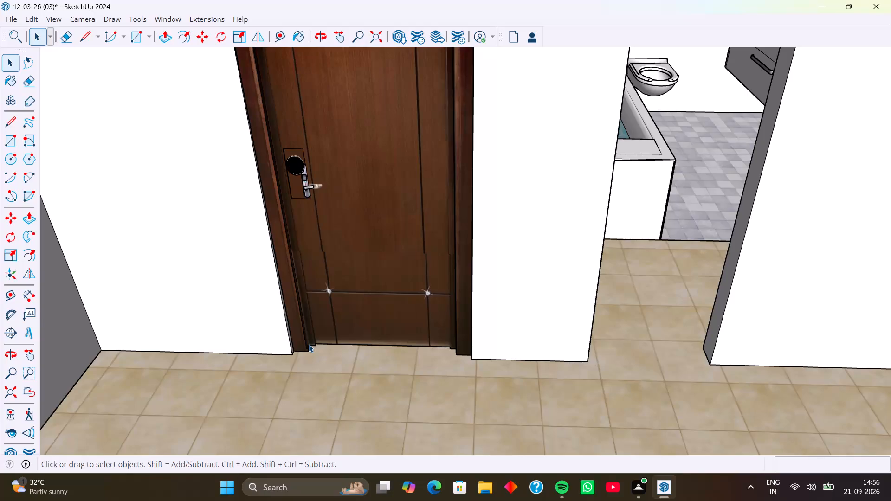
Display the V-Ray for SketchUp tools and open the Chaos Cosmos asset browser.
{"action": "right_click", "coordinate": [271, 16]}
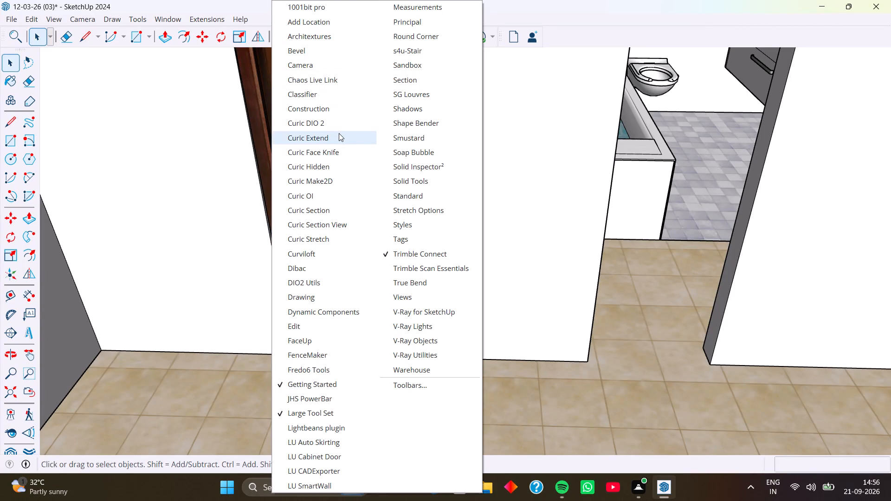
{"action": "left_click", "coordinate": [443, 314]}
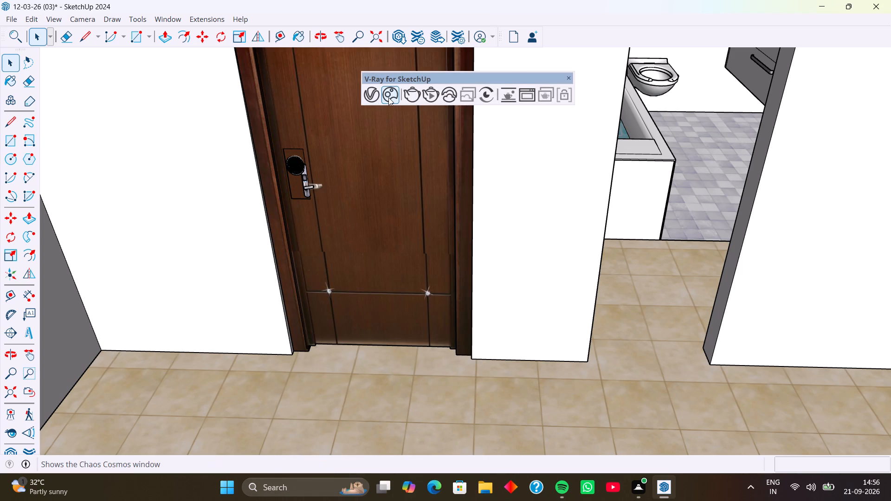
{"action": "left_click", "coordinate": [388, 97]}
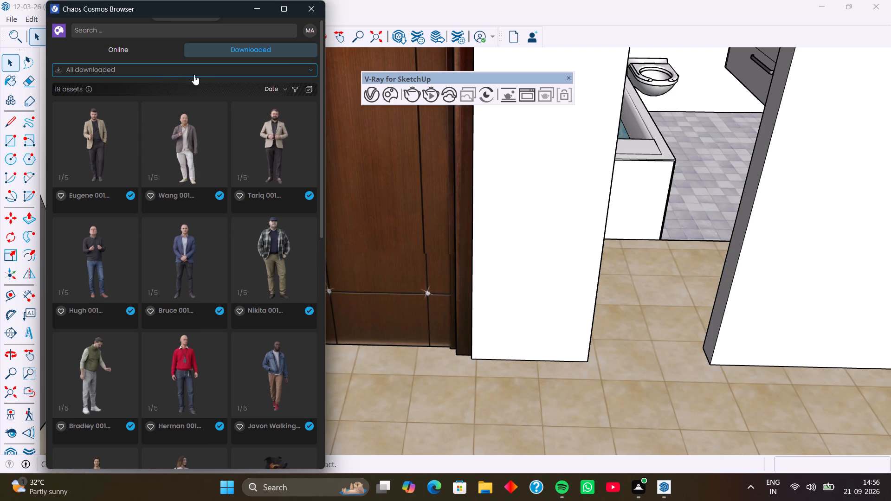
Narrow the downloaded Cosmos assets to the Vehicles category of 3D Models.
{"action": "left_click", "coordinate": [313, 71]}
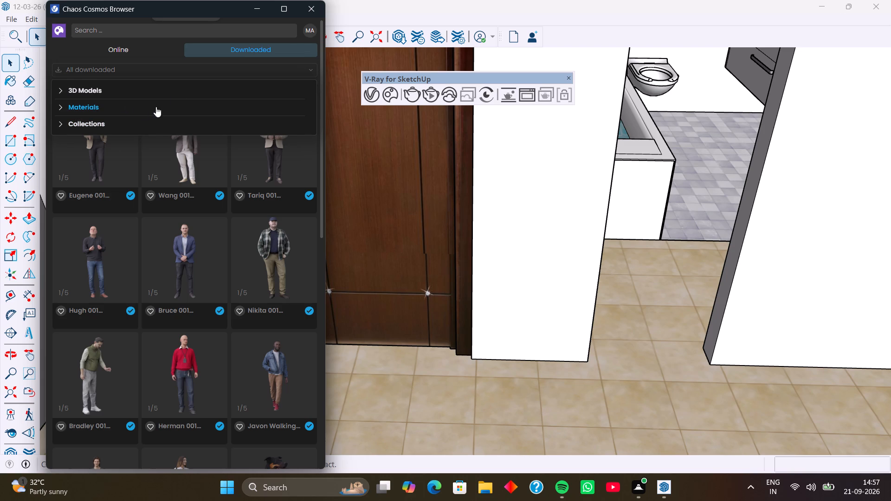
{"action": "left_click", "coordinate": [136, 66]}
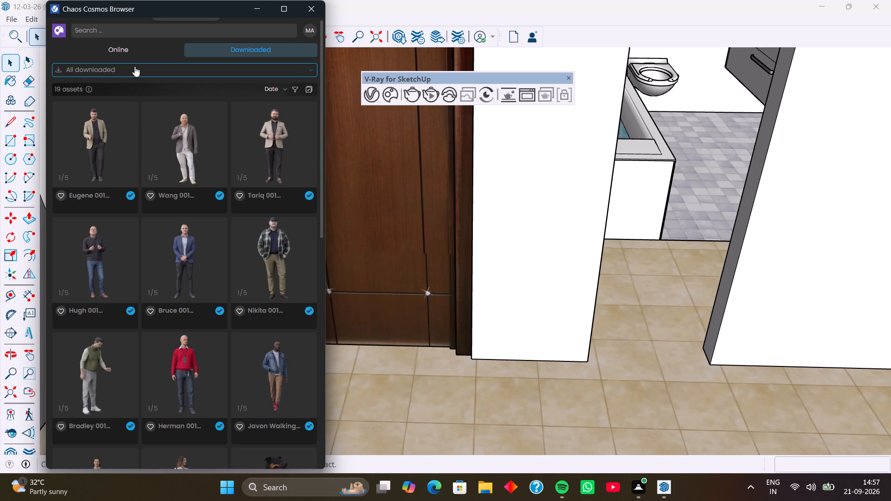
{"action": "triple_click", "coordinate": [135, 66]}
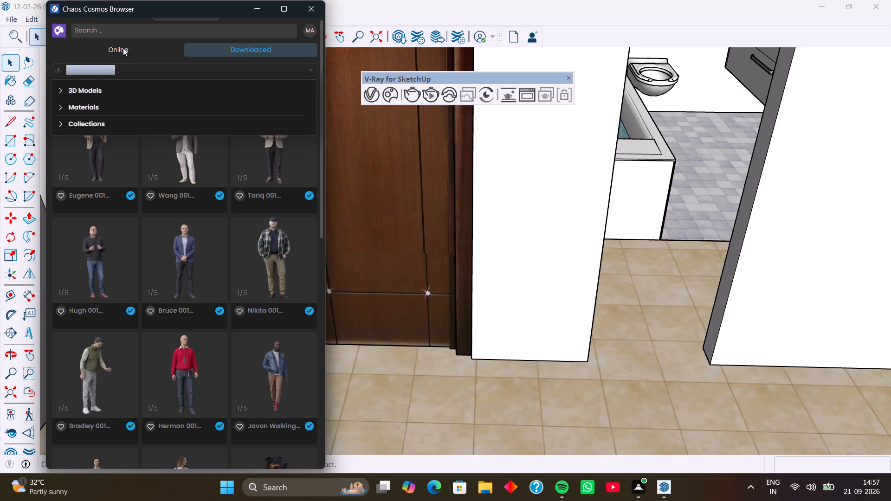
{"action": "left_click", "coordinate": [123, 47]}
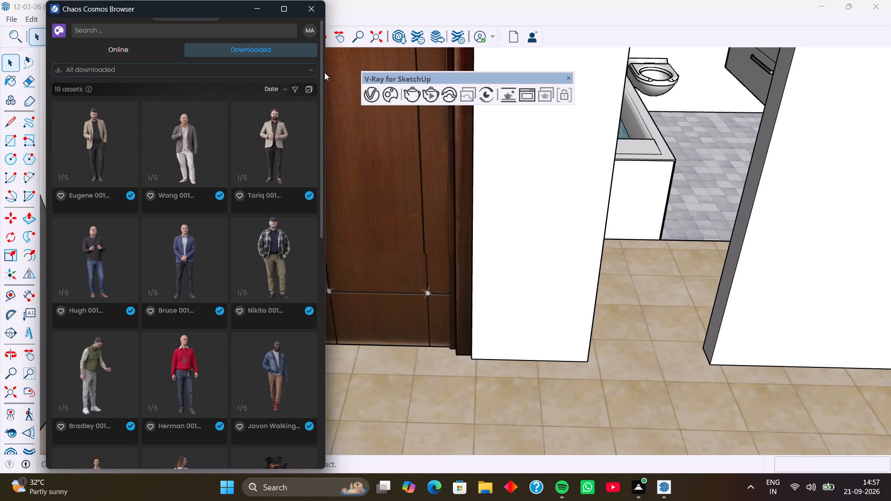
{"action": "left_click", "coordinate": [309, 67]}
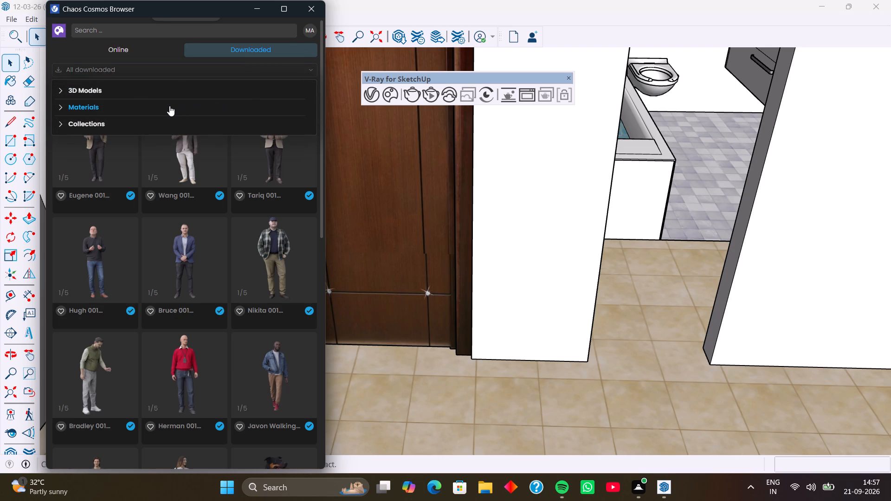
{"action": "left_click", "coordinate": [169, 106]}
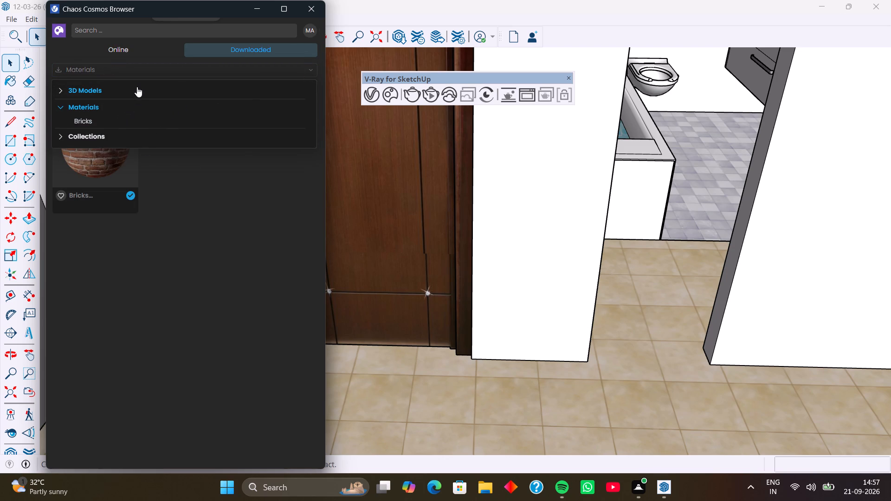
{"action": "left_click", "coordinate": [137, 87]}
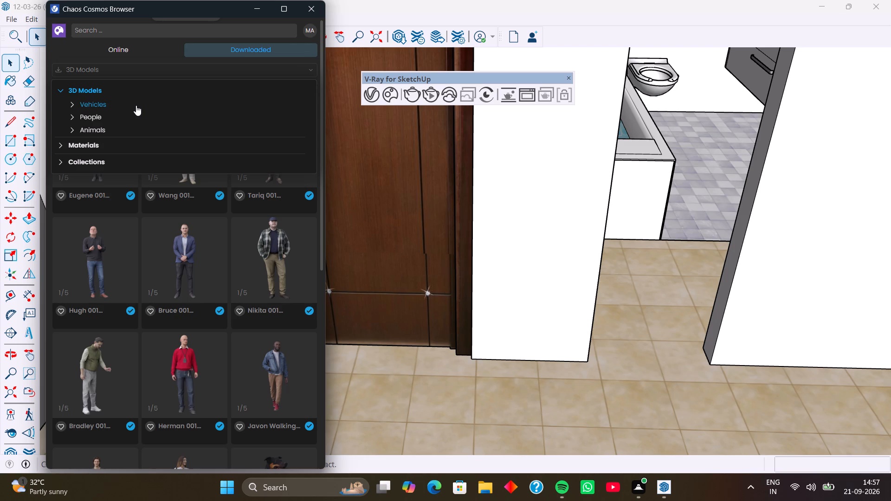
{"action": "left_click", "coordinate": [136, 105]}
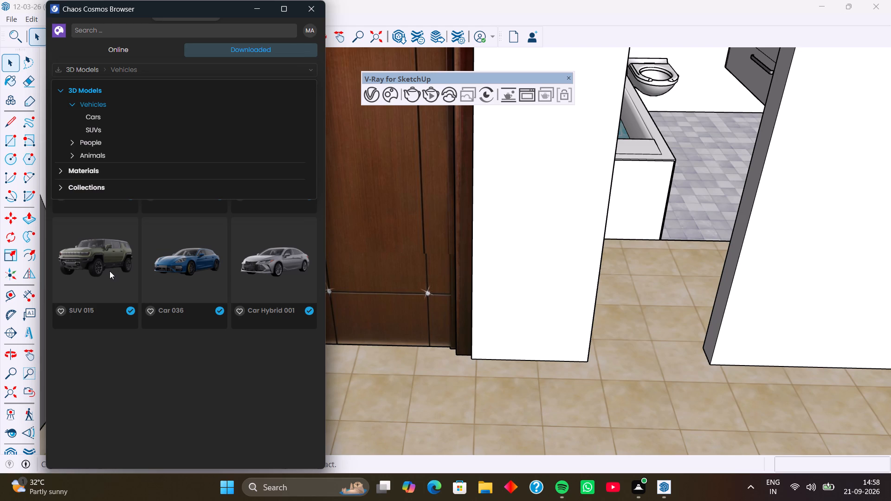
Import the SUV 015 vehicle and place one copy on the open ground outside the house, alongside the rear bedroom's outer wall.
{"action": "left_click", "coordinate": [110, 253]}
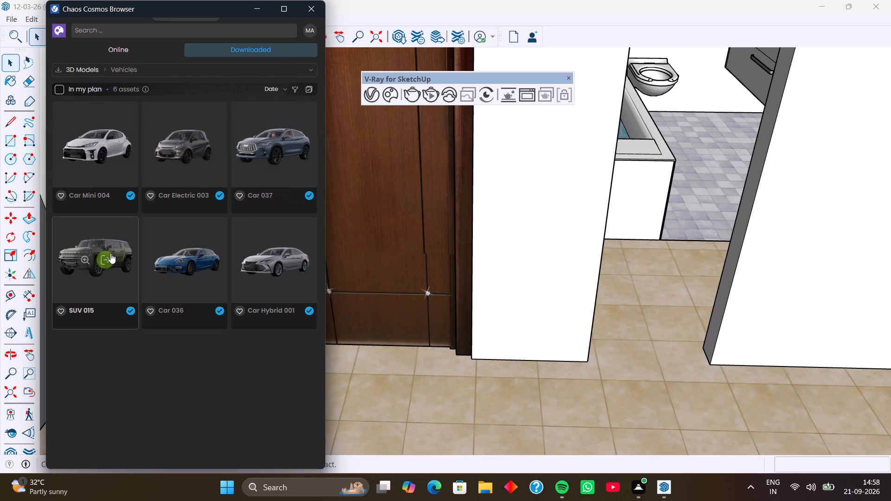
{"action": "left_click_drag", "start_coordinate": [103, 254], "coordinate": [303, 328]}
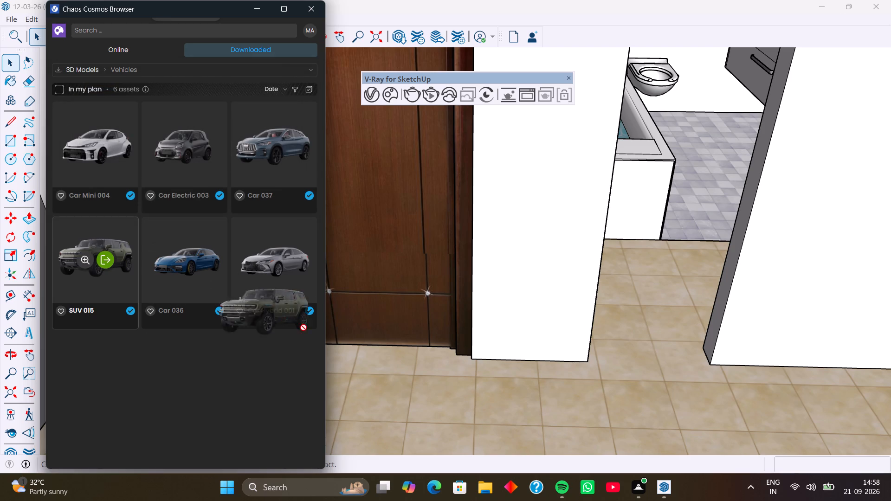
{"action": "left_click_drag", "start_coordinate": [303, 328], "coordinate": [555, 373]}
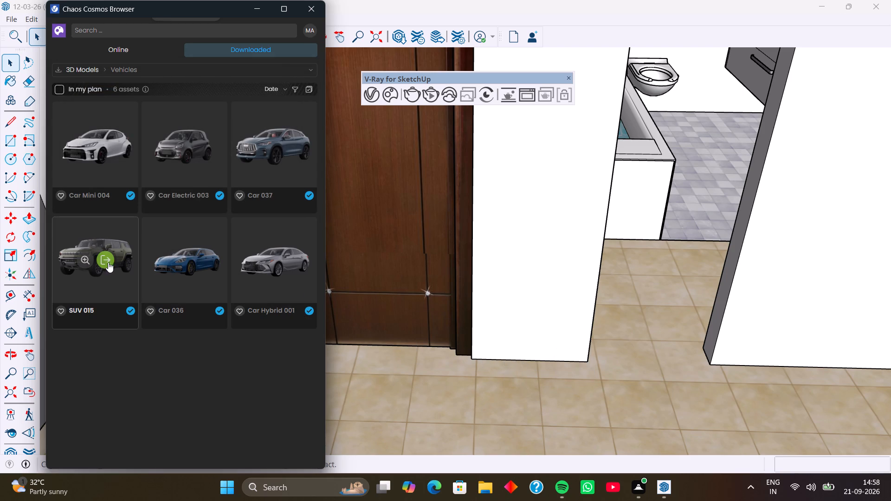
{"action": "left_click_drag", "start_coordinate": [107, 262], "coordinate": [497, 367]}
{"action": "left_click_drag", "start_coordinate": [102, 256], "coordinate": [430, 346]}
{"action": "left_click", "coordinate": [110, 262]}
{"action": "left_click_drag", "start_coordinate": [110, 262], "coordinate": [195, 296]}
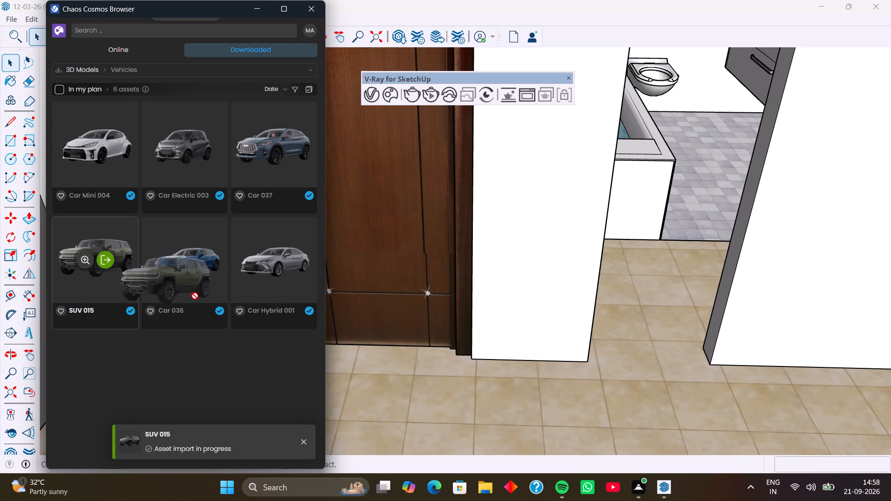
{"action": "left_click_drag", "start_coordinate": [195, 296], "coordinate": [441, 368]}
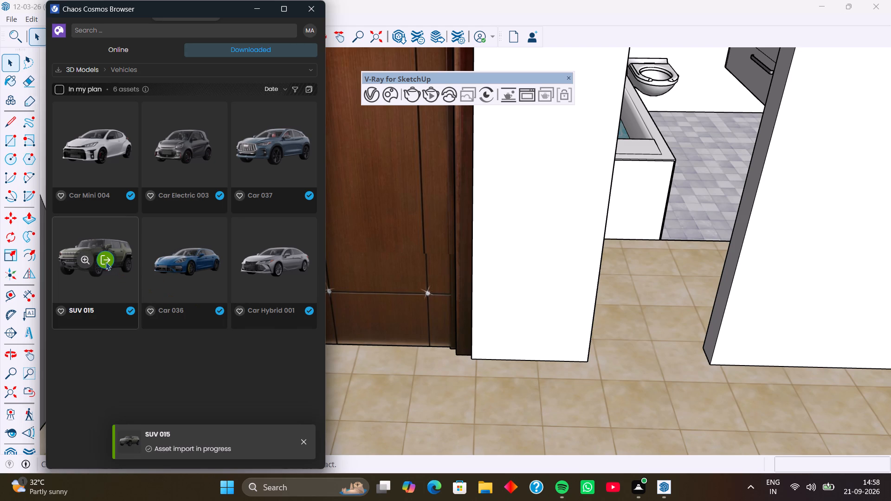
{"action": "scroll", "coordinate": [222, 278], "scroll_direction": "down", "scroll_amount": 15}
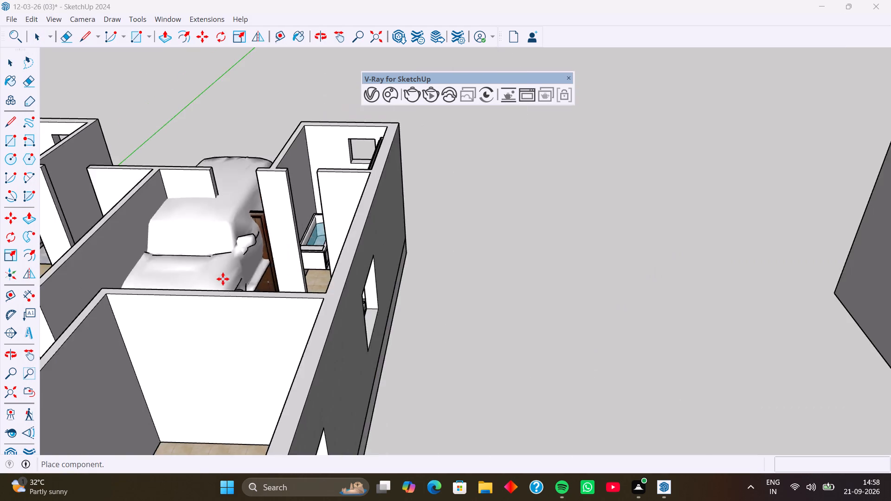
{"action": "scroll", "coordinate": [223, 279], "scroll_direction": "down", "scroll_amount": 7}
{"action": "left_click", "coordinate": [407, 266]}
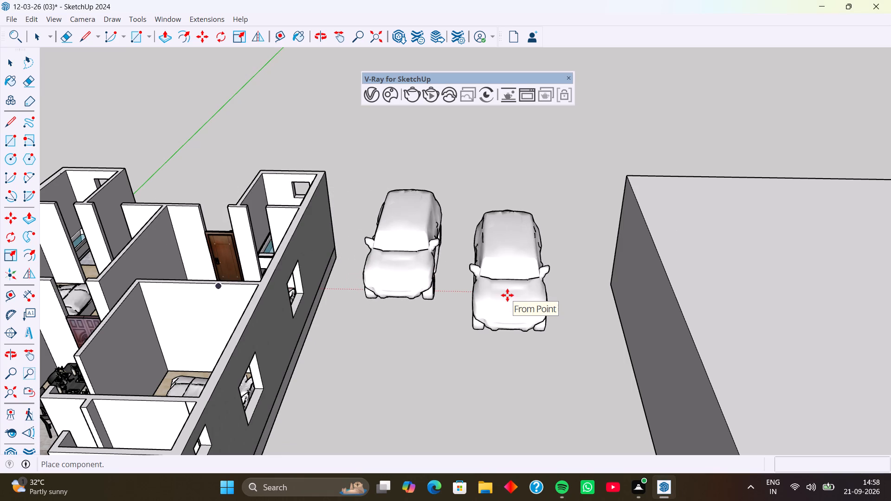
{"action": "key", "text": "space"}
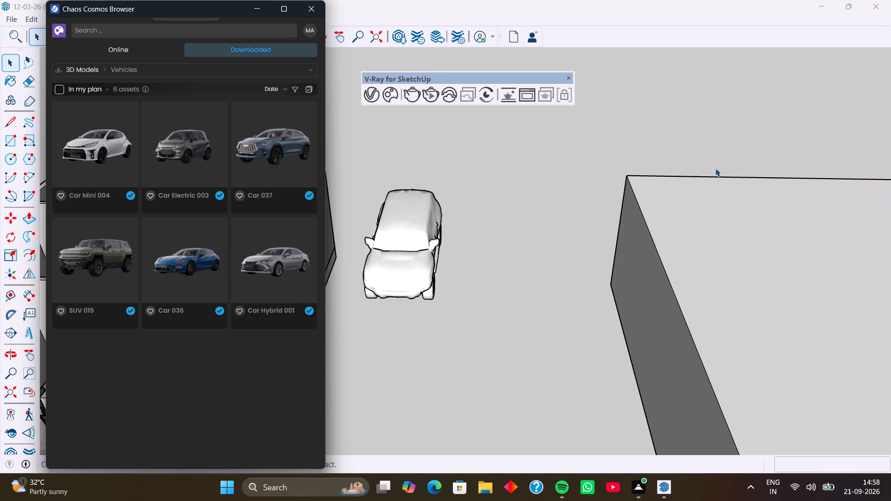
Look over the whole house from the front and from above, including its room layout and the parked vehicle outside.
{"action": "scroll", "coordinate": [686, 150], "scroll_direction": "down", "scroll_amount": 13}
{"action": "scroll", "coordinate": [581, 251], "scroll_direction": "up", "scroll_amount": 4}
{"action": "scroll", "coordinate": [529, 220], "scroll_direction": "up", "scroll_amount": 2}
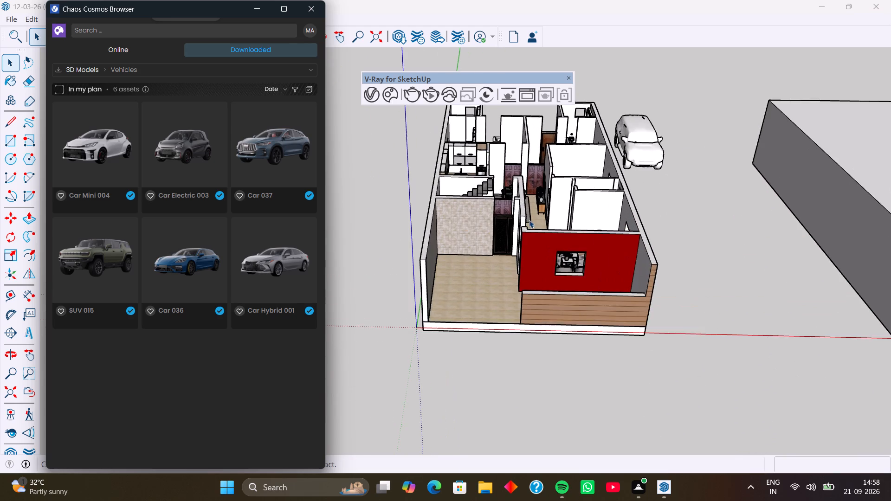
{"action": "scroll", "coordinate": [529, 220], "scroll_direction": "up", "scroll_amount": 1}
{"action": "middle_click_drag", "start_coordinate": [518, 186], "coordinate": [525, 343]}
{"action": "scroll", "coordinate": [518, 186], "scroll_direction": "down", "scroll_amount": 1}
{"action": "scroll", "coordinate": [528, 268], "scroll_direction": "up", "scroll_amount": 3}
{"action": "middle_click_drag", "start_coordinate": [529, 228], "coordinate": [434, 312]}
{"action": "scroll", "coordinate": [529, 228], "scroll_direction": "down", "scroll_amount": 1}
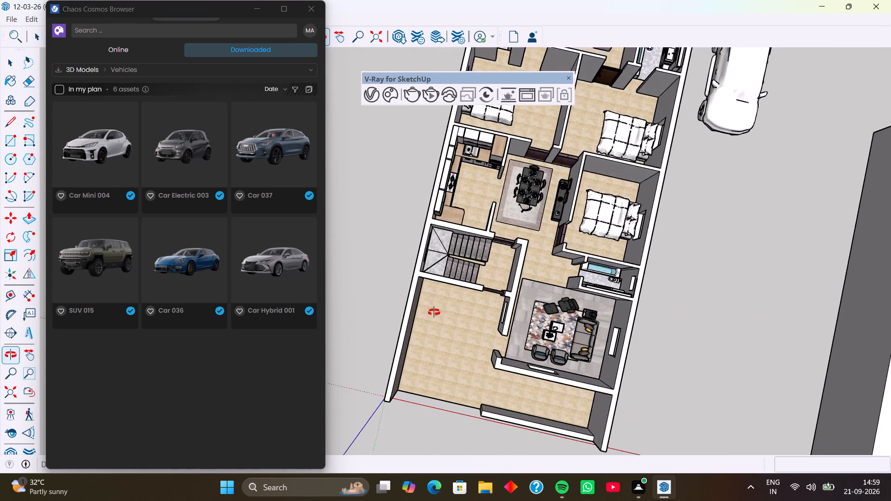
{"action": "middle_click_drag", "start_coordinate": [434, 312], "coordinate": [343, 270]}
Examine the staircase beside the kitchen, including its stone treads, marble landing and the floor beneath the upper flight.
{"action": "scroll", "coordinate": [420, 257], "scroll_direction": "up", "scroll_amount": 13}
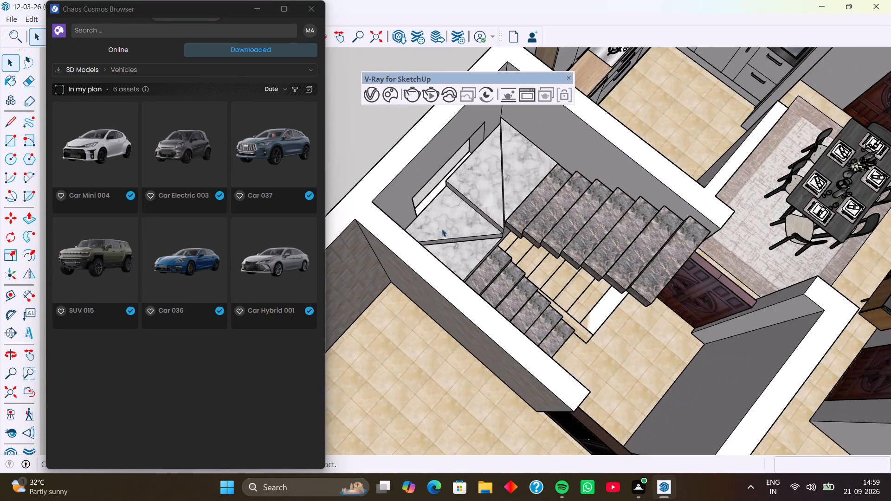
{"action": "scroll", "coordinate": [442, 229], "scroll_direction": "up", "scroll_amount": 5}
{"action": "middle_click_drag", "start_coordinate": [503, 276], "coordinate": [273, 197]}
{"action": "scroll", "coordinate": [341, 205], "scroll_direction": "down", "scroll_amount": 7}
{"action": "scroll", "coordinate": [389, 316], "scroll_direction": "up", "scroll_amount": 7}
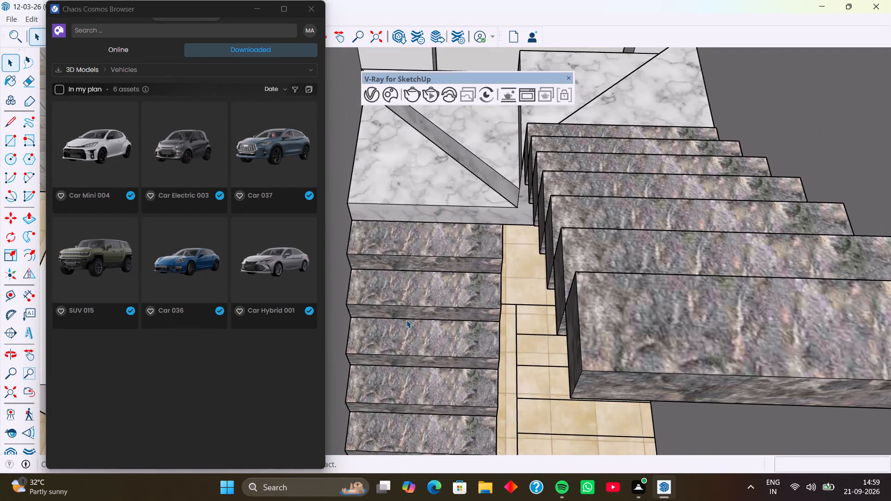
{"action": "middle_click_drag", "start_coordinate": [407, 320], "coordinate": [423, 260]}
{"action": "scroll", "coordinate": [423, 260], "scroll_direction": "down", "scroll_amount": 16}
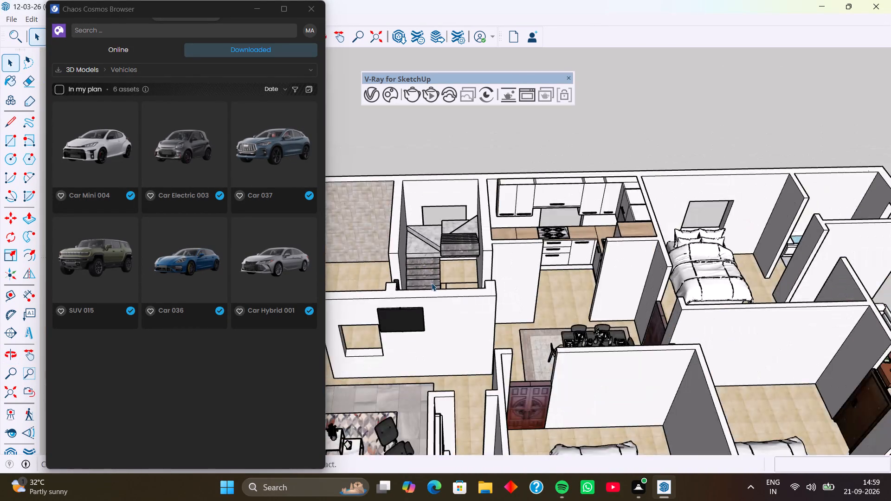
{"action": "scroll", "coordinate": [432, 292], "scroll_direction": "up", "scroll_amount": 14}
{"action": "scroll", "coordinate": [441, 245], "scroll_direction": "up", "scroll_amount": 8}
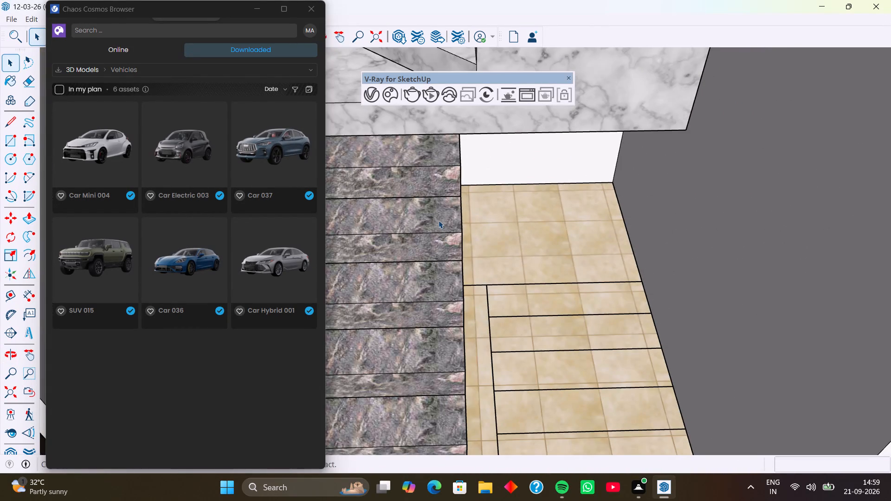
{"action": "middle_click_drag", "start_coordinate": [439, 220], "coordinate": [432, 308]}
{"action": "scroll", "coordinate": [432, 308], "scroll_direction": "down", "scroll_amount": 9}
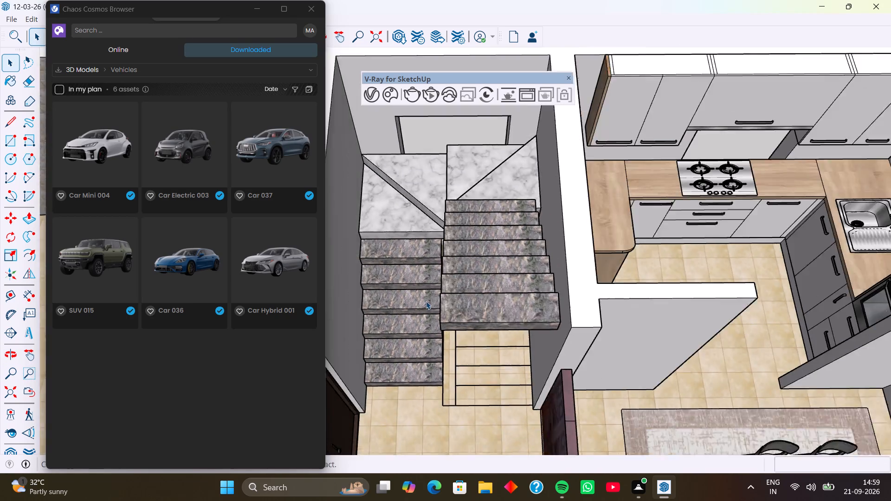
Look over the staircase and the adjoining kitchen from above and from the side, including the partition walls between them.
{"action": "scroll", "coordinate": [426, 301], "scroll_direction": "down", "scroll_amount": 7}
{"action": "scroll", "coordinate": [414, 300], "scroll_direction": "up", "scroll_amount": 8}
{"action": "scroll", "coordinate": [407, 290], "scroll_direction": "down", "scroll_amount": 2}
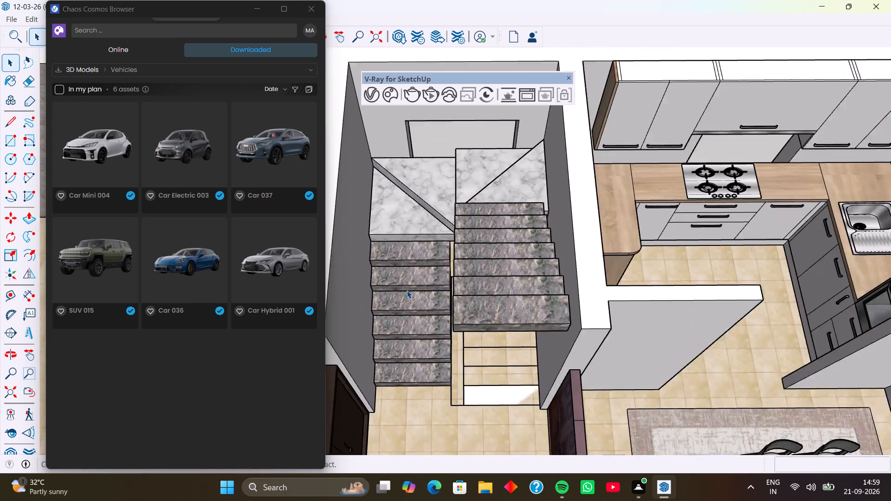
{"action": "scroll", "coordinate": [407, 290], "scroll_direction": "down", "scroll_amount": 9}
{"action": "scroll", "coordinate": [515, 299], "scroll_direction": "up", "scroll_amount": 5}
{"action": "scroll", "coordinate": [555, 266], "scroll_direction": "up", "scroll_amount": 3}
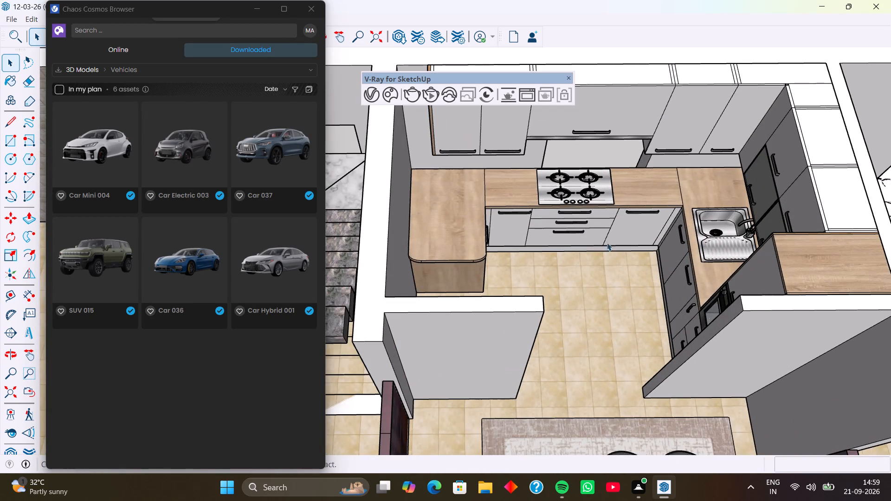
{"action": "scroll", "coordinate": [605, 222], "scroll_direction": "down", "scroll_amount": 6}
{"action": "middle_click_drag", "start_coordinate": [608, 266], "coordinate": [521, 193]}
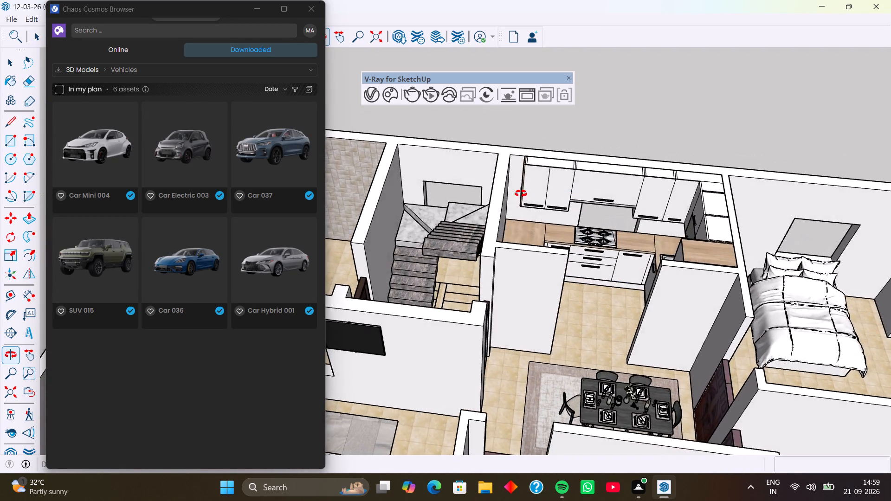
{"action": "middle_click_drag", "start_coordinate": [521, 193], "coordinate": [265, 148]}
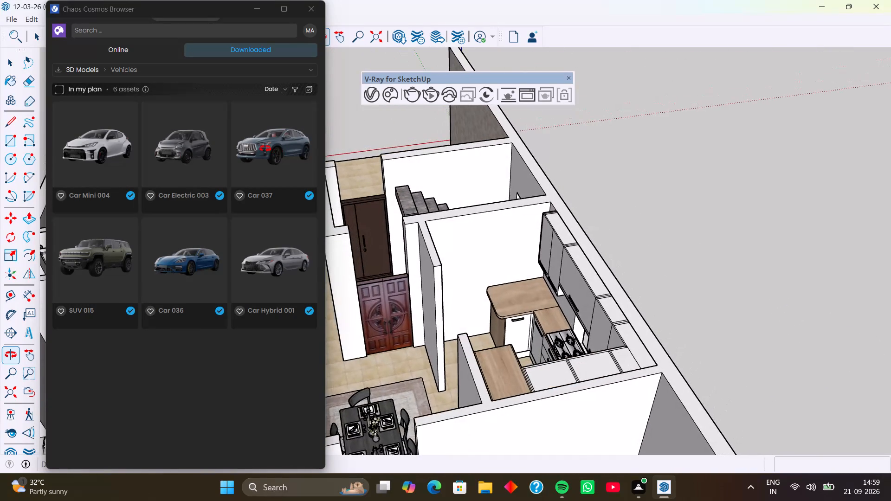
{"action": "middle_click_drag", "start_coordinate": [265, 148], "coordinate": [554, 187]}
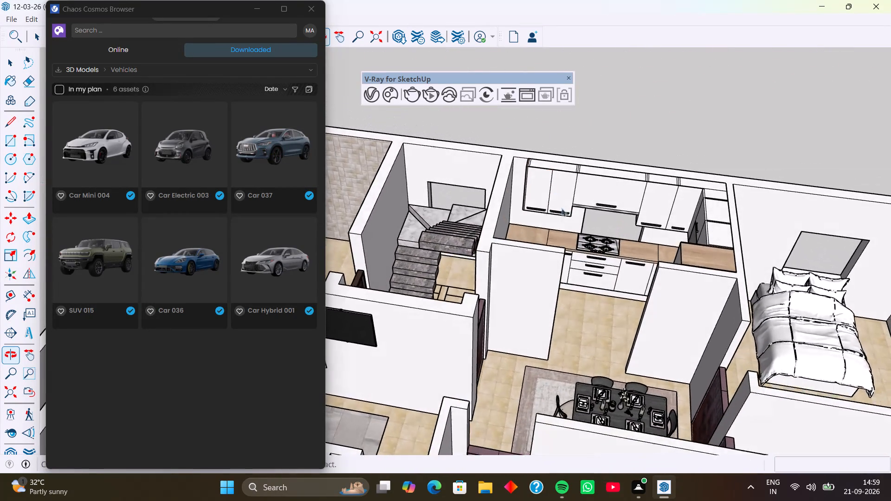
Examine the kitchen's base cabinets, wooden worktop and wall units up close and in relation to the whole house.
{"action": "scroll", "coordinate": [576, 254], "scroll_direction": "up", "scroll_amount": 9}
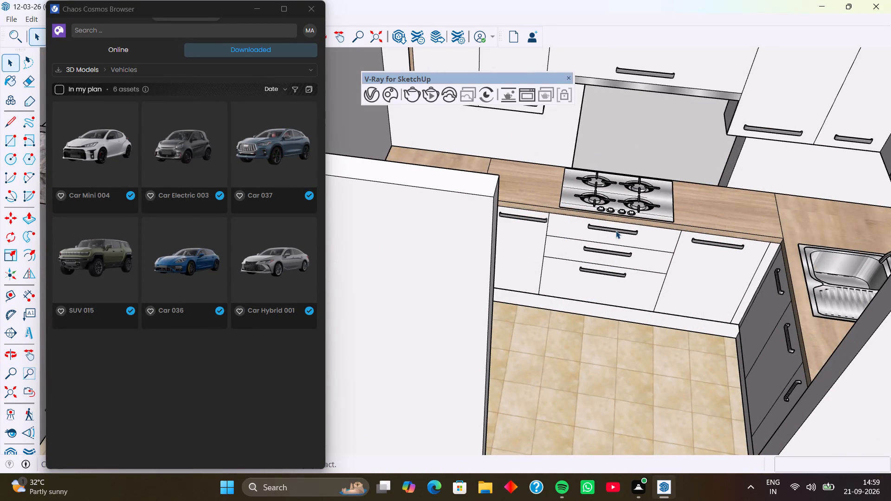
{"action": "scroll", "coordinate": [619, 319], "scroll_direction": "up", "scroll_amount": 2}
{"action": "middle_click_drag", "start_coordinate": [644, 348], "coordinate": [708, 419]}
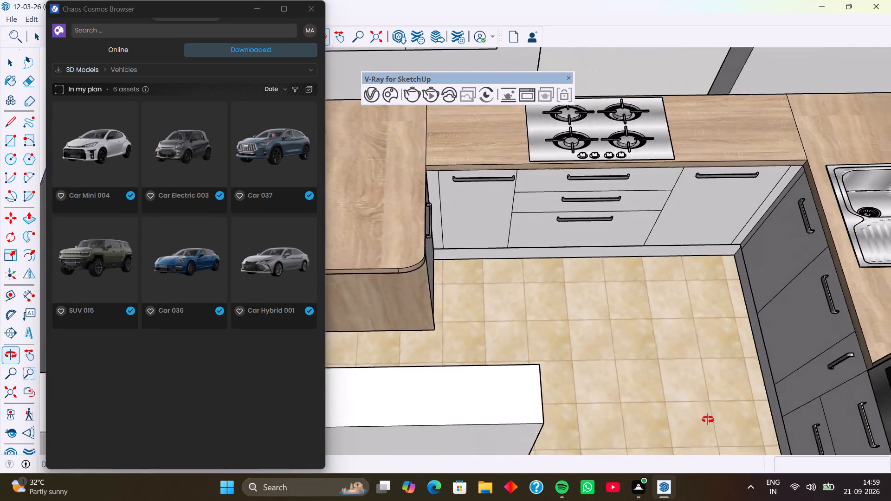
{"action": "middle_click_drag", "start_coordinate": [708, 419], "coordinate": [810, 230]}
{"action": "middle_click_drag", "start_coordinate": [754, 238], "coordinate": [690, 346]}
{"action": "scroll", "coordinate": [701, 316], "scroll_direction": "down", "scroll_amount": 20}
{"action": "scroll", "coordinate": [701, 316], "scroll_direction": "down", "scroll_amount": 5}
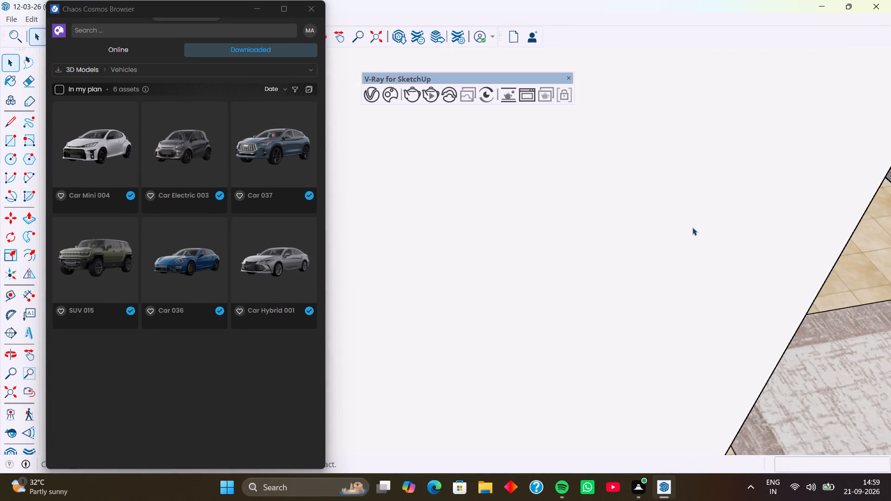
{"action": "scroll", "coordinate": [692, 227], "scroll_direction": "down", "scroll_amount": 20}
{"action": "scroll", "coordinate": [692, 227], "scroll_direction": "down", "scroll_amount": 11}
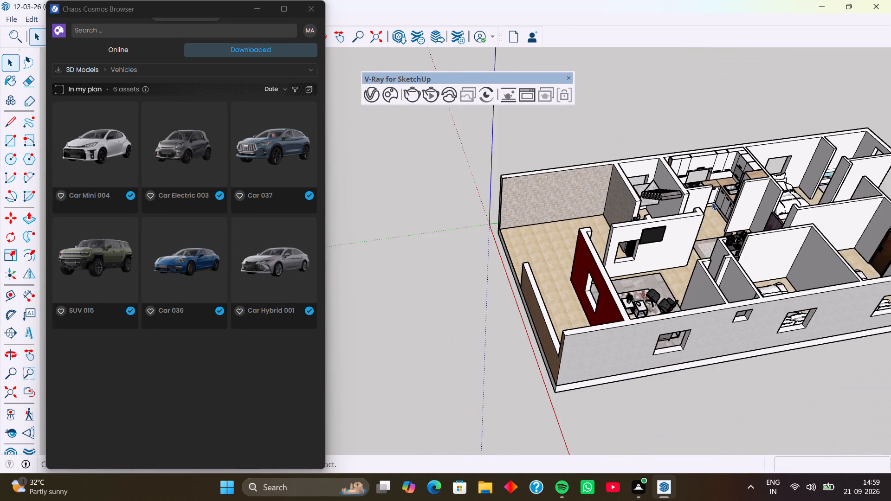
{"action": "scroll", "coordinate": [713, 189], "scroll_direction": "up", "scroll_amount": 15}
{"action": "middle_click_drag", "start_coordinate": [703, 178], "coordinate": [627, 238]}
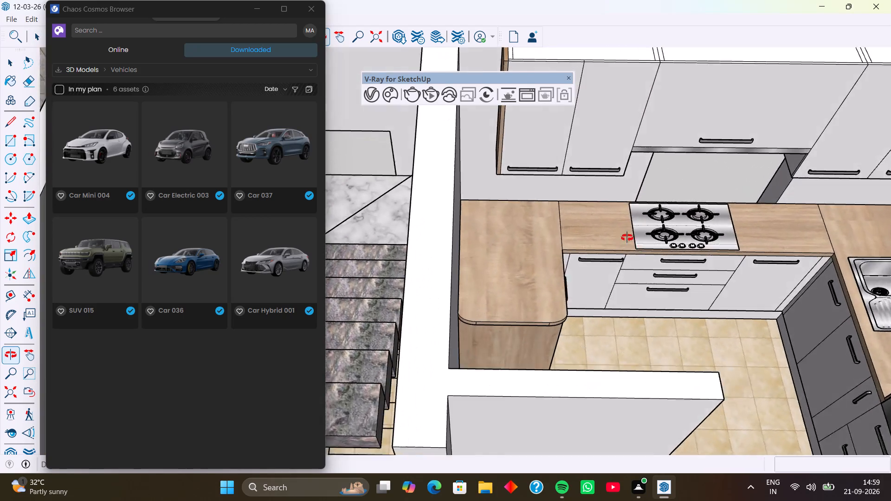
{"action": "middle_click_drag", "start_coordinate": [627, 238], "coordinate": [603, 239]}
Inspect the fitted kitchen by selecting it at the hob and sink, checking its drawers, corner and worktop.
{"action": "scroll", "coordinate": [692, 257], "scroll_direction": "up", "scroll_amount": 8}
{"action": "left_click", "coordinate": [706, 257]}
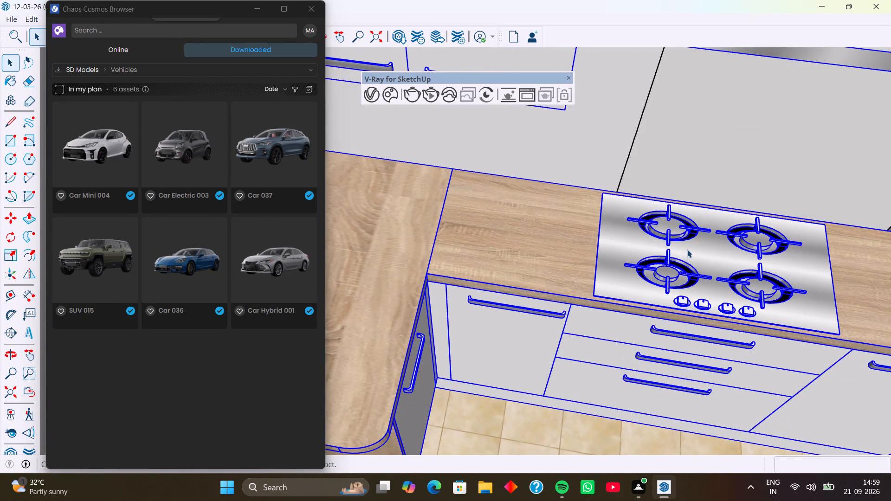
{"action": "left_click", "coordinate": [687, 250]}
{"action": "left_click", "coordinate": [597, 242]}
{"action": "left_click", "coordinate": [566, 242]}
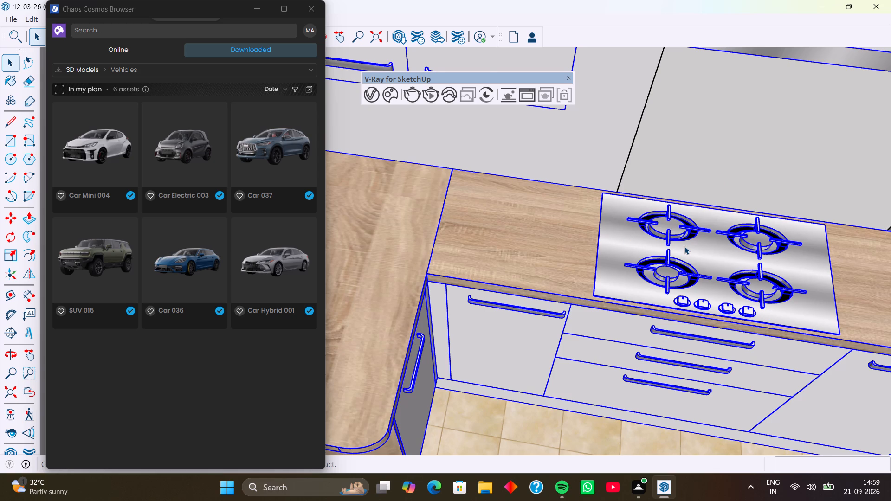
{"action": "scroll", "coordinate": [684, 246], "scroll_direction": "down", "scroll_amount": 10}
{"action": "scroll", "coordinate": [684, 265], "scroll_direction": "up", "scroll_amount": 3}
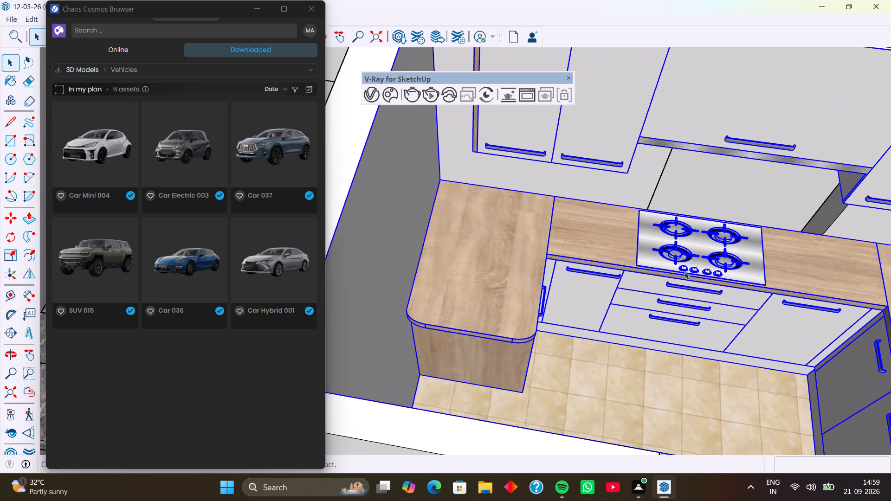
{"action": "scroll", "coordinate": [684, 271], "scroll_direction": "down", "scroll_amount": 9}
{"action": "scroll", "coordinate": [781, 308], "scroll_direction": "up", "scroll_amount": 14}
{"action": "left_click", "coordinate": [814, 308]}
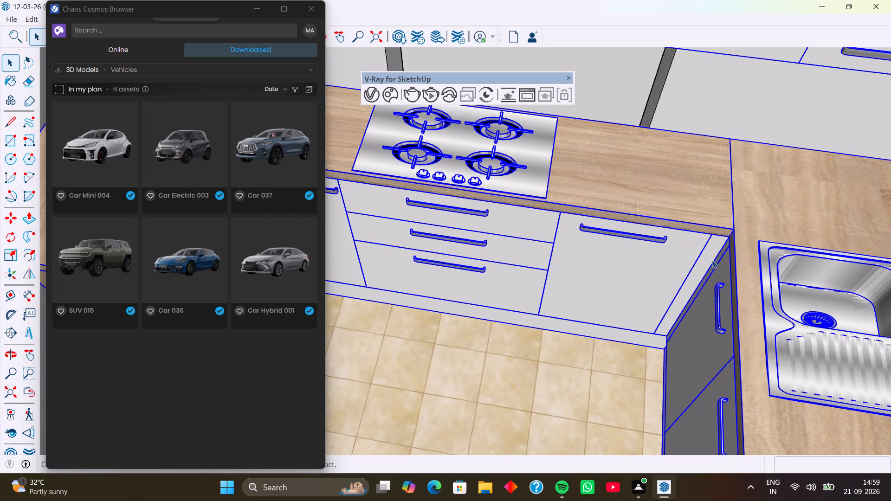
{"action": "left_click_drag", "start_coordinate": [801, 283], "coordinate": [792, 283]}
{"action": "left_click", "coordinate": [800, 285]}
{"action": "scroll", "coordinate": [748, 254], "scroll_direction": "down", "scroll_amount": 13}
{"action": "scroll", "coordinate": [746, 256], "scroll_direction": "up", "scroll_amount": 3}
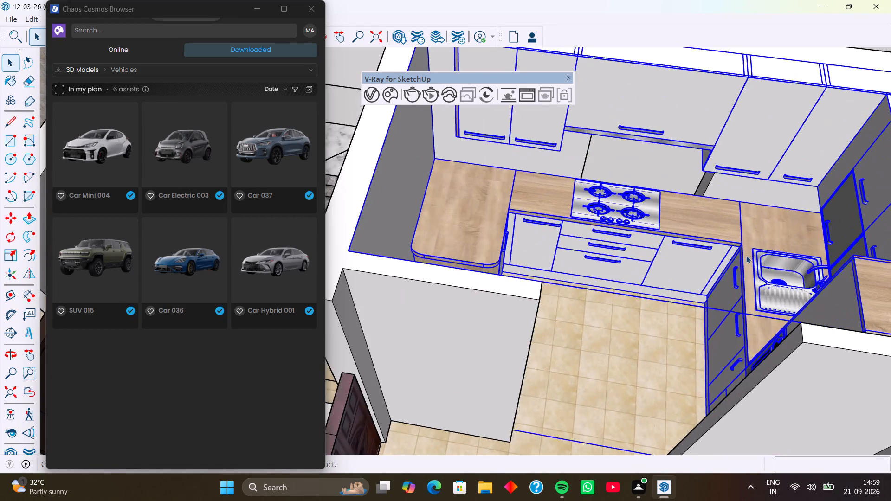
{"action": "scroll", "coordinate": [746, 256], "scroll_direction": "up", "scroll_amount": 5}
Inspect the living room seating area, selecting the two marble-topped coffee tables and the grey armchairs in turn.
{"action": "scroll", "coordinate": [746, 256], "scroll_direction": "down", "scroll_amount": 17}
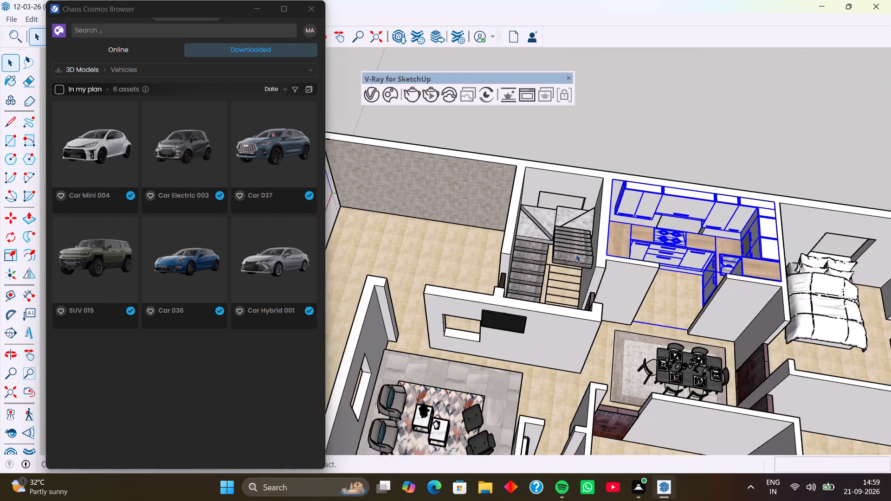
{"action": "scroll", "coordinate": [576, 254], "scroll_direction": "down", "scroll_amount": 12}
{"action": "scroll", "coordinate": [542, 320], "scroll_direction": "up", "scroll_amount": 19}
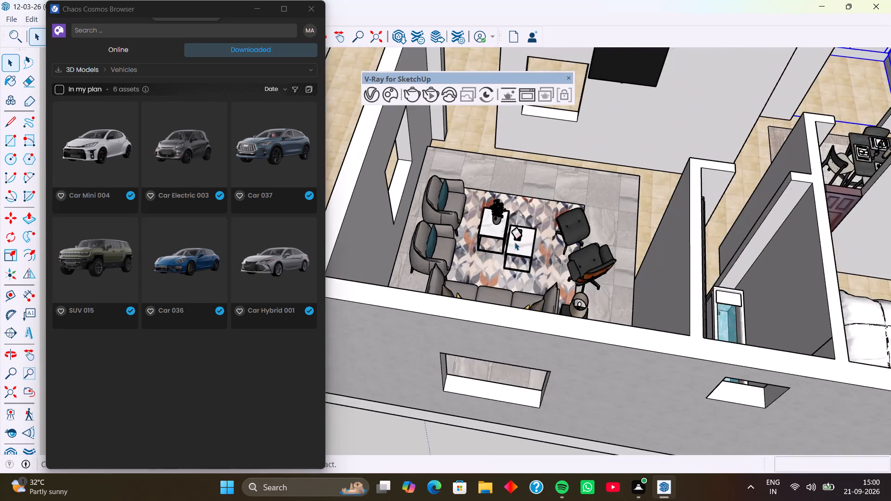
{"action": "scroll", "coordinate": [515, 242], "scroll_direction": "up", "scroll_amount": 8}
{"action": "left_click", "coordinate": [523, 257]}
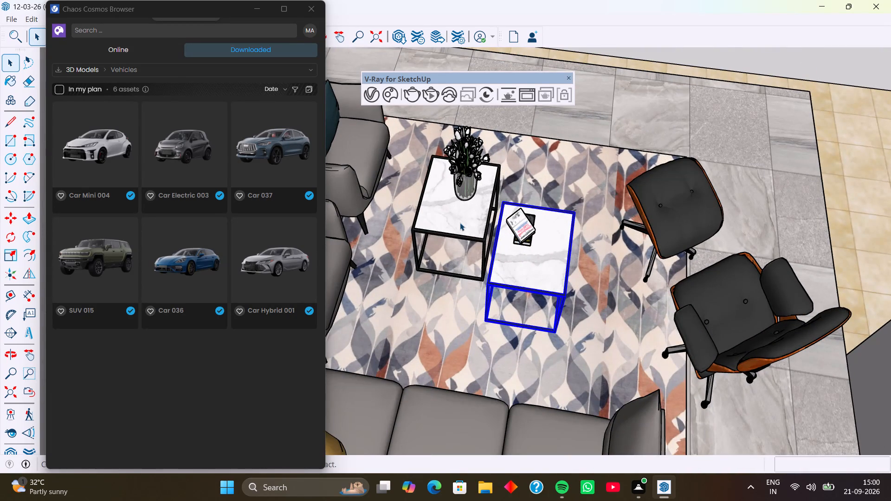
{"action": "left_click", "coordinate": [460, 223]}
{"action": "scroll", "coordinate": [461, 224], "scroll_direction": "down", "scroll_amount": 10}
{"action": "left_click", "coordinate": [417, 201]}
{"action": "left_click", "coordinate": [406, 225]}
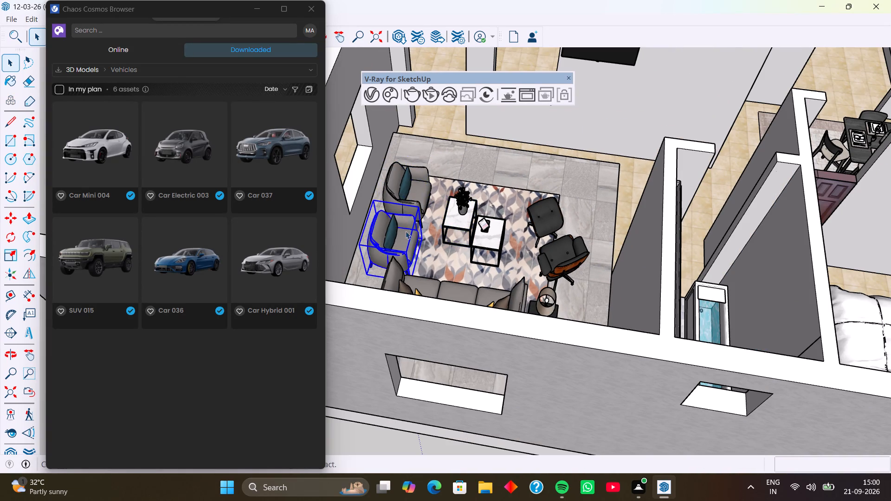
Review the middle bedroom, the dining area and the overall room layout from above, with the parked vehicle outside.
{"action": "scroll", "coordinate": [504, 259], "scroll_direction": "down", "scroll_amount": 9}
{"action": "scroll", "coordinate": [674, 276], "scroll_direction": "up", "scroll_amount": 11}
{"action": "middle_click_drag", "start_coordinate": [691, 271], "coordinate": [688, 274]}
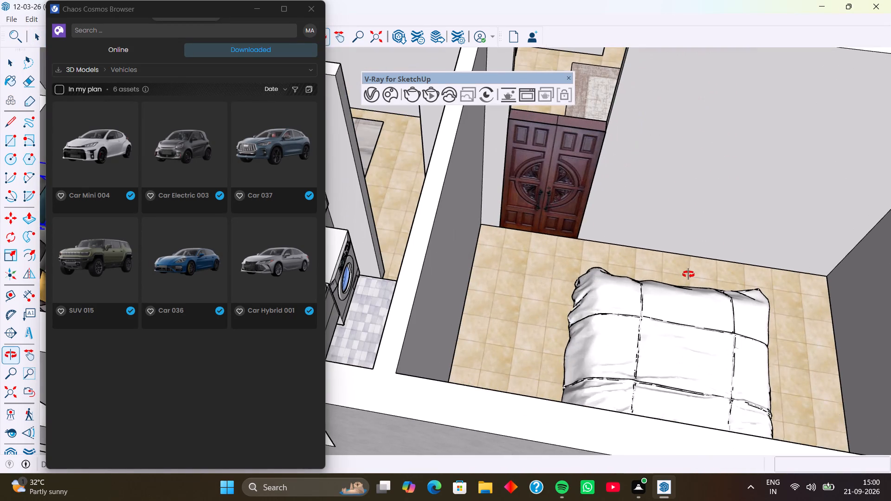
{"action": "middle_click_drag", "start_coordinate": [688, 274], "coordinate": [368, 315]}
{"action": "scroll", "coordinate": [417, 317], "scroll_direction": "down", "scroll_amount": 11}
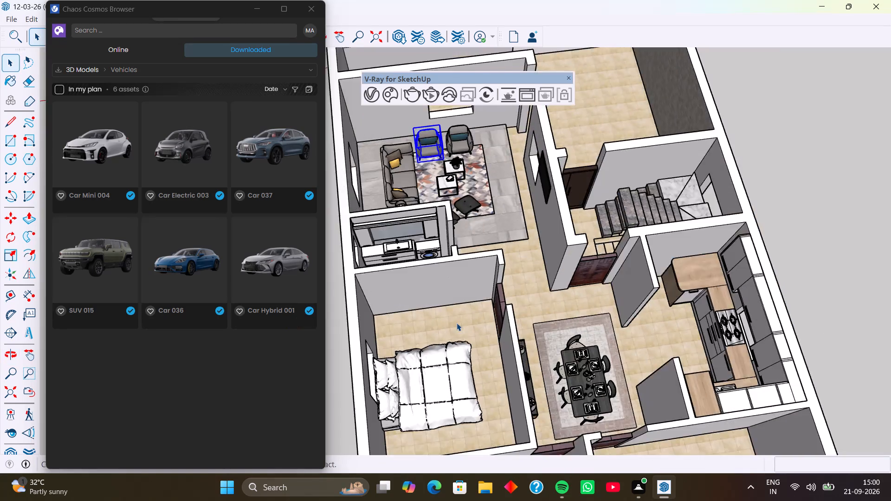
{"action": "scroll", "coordinate": [457, 323], "scroll_direction": "down", "scroll_amount": 4}
{"action": "scroll", "coordinate": [451, 353], "scroll_direction": "up", "scroll_amount": 18}
{"action": "scroll", "coordinate": [438, 350], "scroll_direction": "down", "scroll_amount": 12}
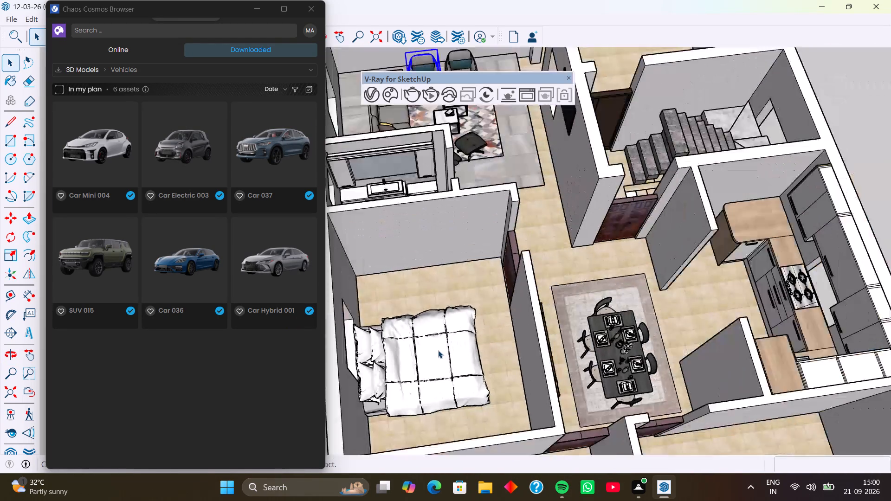
{"action": "scroll", "coordinate": [438, 350], "scroll_direction": "down", "scroll_amount": 11}
{"action": "scroll", "coordinate": [488, 381], "scroll_direction": "up", "scroll_amount": 6}
{"action": "scroll", "coordinate": [470, 363], "scroll_direction": "down", "scroll_amount": 9}
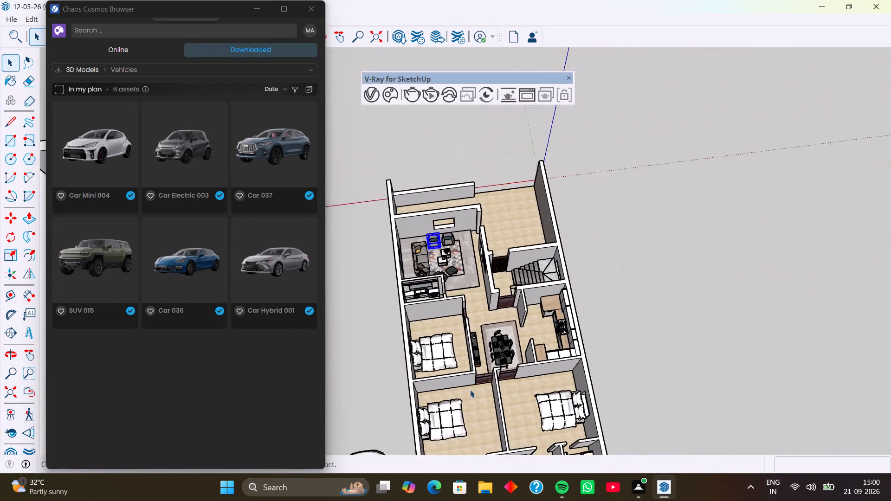
{"action": "scroll", "coordinate": [470, 419], "scroll_direction": "up", "scroll_amount": 6}
{"action": "scroll", "coordinate": [484, 374], "scroll_direction": "down", "scroll_amount": 17}
{"action": "middle_click_drag", "start_coordinate": [442, 369], "coordinate": [519, 389]}
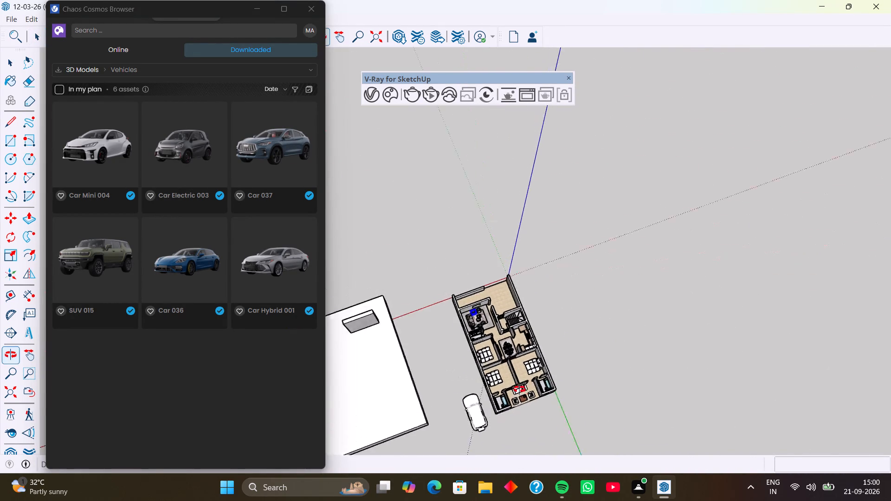
{"action": "middle_click_drag", "start_coordinate": [519, 389], "coordinate": [638, 380]}
{"action": "scroll", "coordinate": [605, 368], "scroll_direction": "up", "scroll_amount": 14}
{"action": "middle_click_drag", "start_coordinate": [538, 358], "coordinate": [572, 365]}
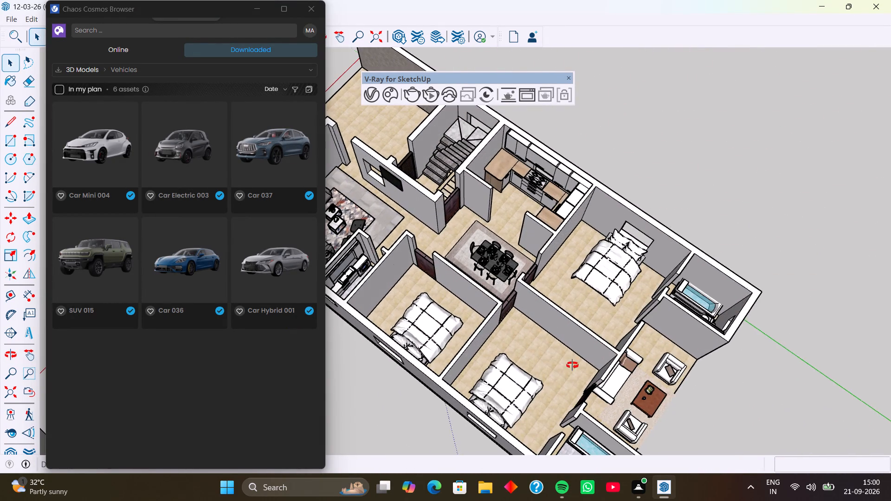
{"action": "middle_click_drag", "start_coordinate": [572, 365], "coordinate": [634, 353]}
Examine the rear bedroom, including its tiled floor, bed and the dark wooden door leading to the rear sitting area.
{"action": "scroll", "coordinate": [624, 347], "scroll_direction": "up", "scroll_amount": 19}
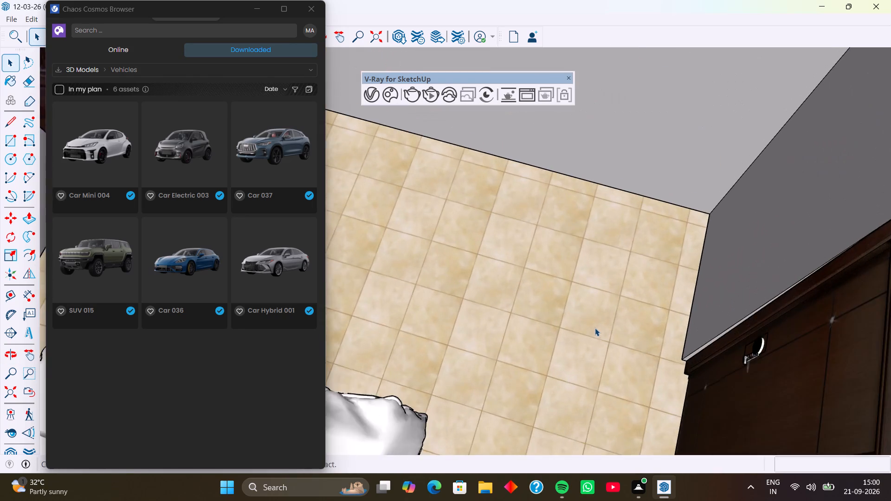
{"action": "scroll", "coordinate": [595, 328], "scroll_direction": "up", "scroll_amount": 9}
{"action": "scroll", "coordinate": [592, 325], "scroll_direction": "down", "scroll_amount": 14}
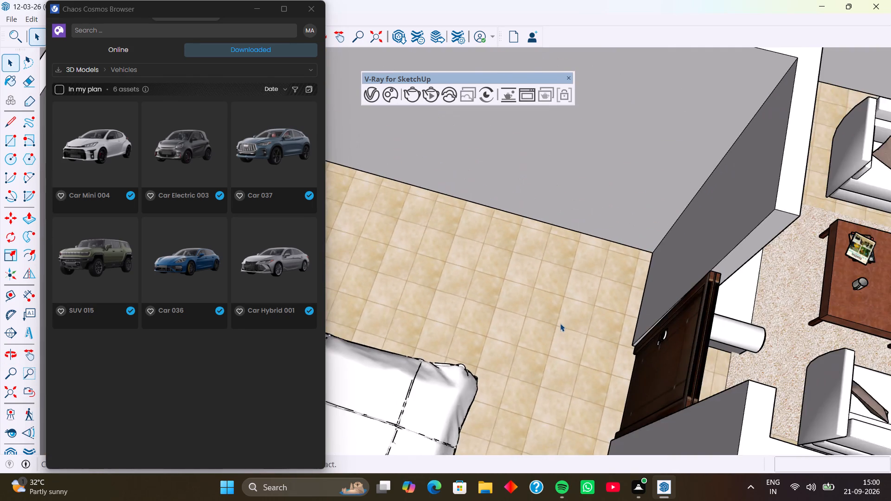
{"action": "scroll", "coordinate": [560, 323], "scroll_direction": "down", "scroll_amount": 11}
{"action": "scroll", "coordinate": [465, 365], "scroll_direction": "up", "scroll_amount": 4}
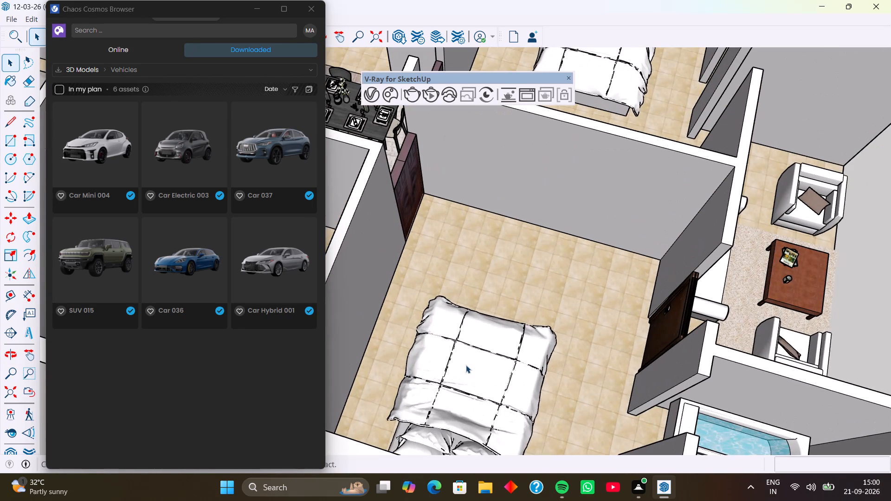
{"action": "scroll", "coordinate": [466, 365], "scroll_direction": "down", "scroll_amount": 10}
{"action": "scroll", "coordinate": [552, 405], "scroll_direction": "up", "scroll_amount": 12}
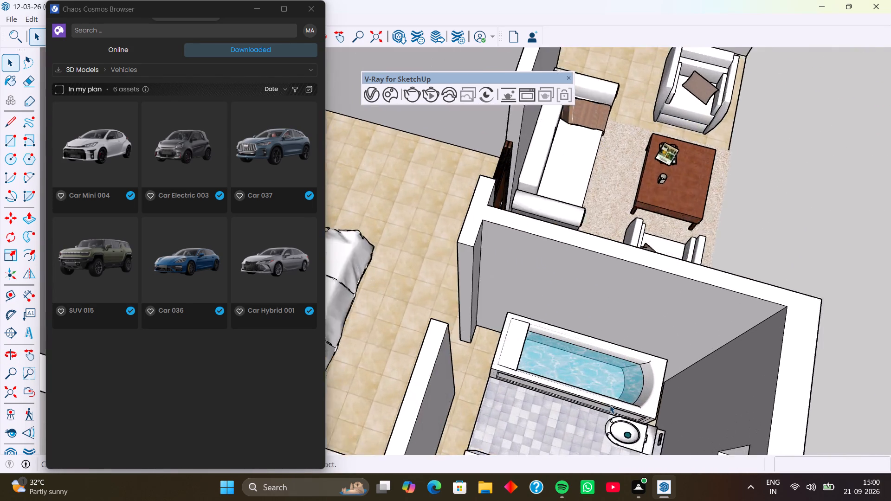
Examine the rear bathroom with its bathtub and toilet, and the rear sitting area between the two bathrooms.
{"action": "scroll", "coordinate": [610, 405], "scroll_direction": "up", "scroll_amount": 2}
{"action": "scroll", "coordinate": [611, 406], "scroll_direction": "down", "scroll_amount": 12}
{"action": "scroll", "coordinate": [617, 437], "scroll_direction": "down", "scroll_amount": 14}
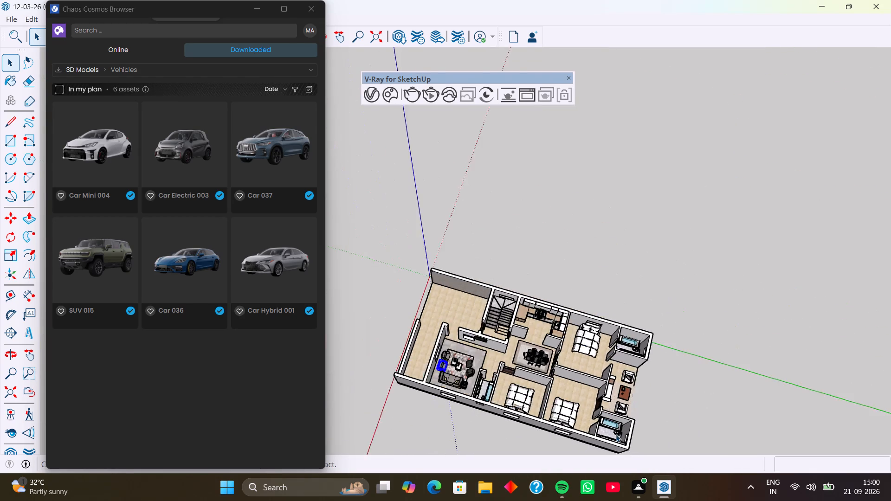
{"action": "scroll", "coordinate": [630, 445], "scroll_direction": "up", "scroll_amount": 18}
{"action": "scroll", "coordinate": [576, 396], "scroll_direction": "up", "scroll_amount": 1}
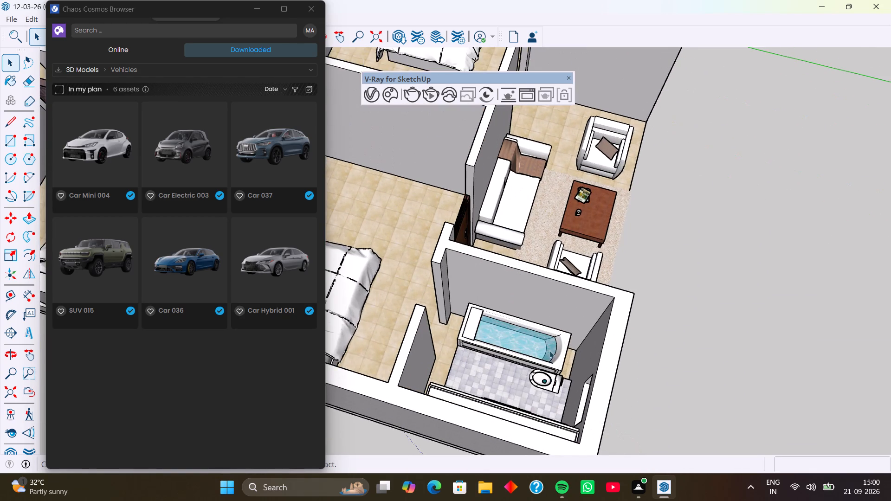
{"action": "scroll", "coordinate": [556, 328], "scroll_direction": "up", "scroll_amount": 4}
{"action": "scroll", "coordinate": [565, 302], "scroll_direction": "down", "scroll_amount": 8}
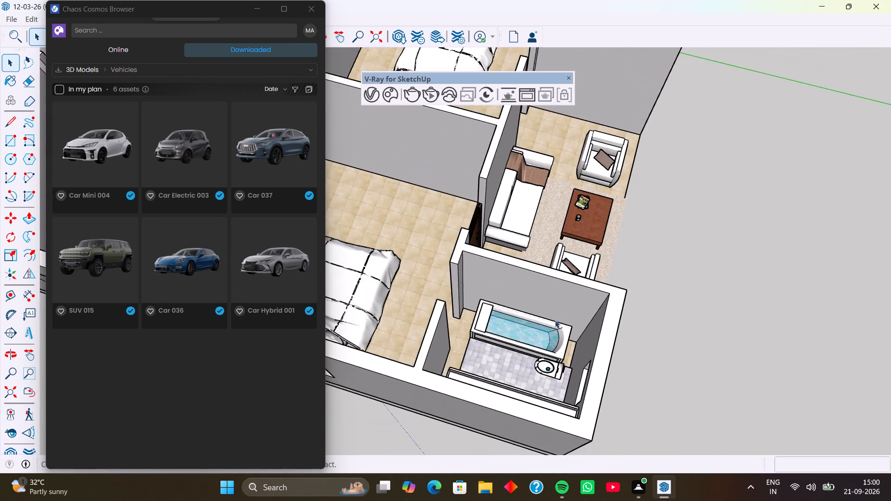
{"action": "scroll", "coordinate": [555, 320], "scroll_direction": "down", "scroll_amount": 4}
{"action": "scroll", "coordinate": [550, 325], "scroll_direction": "up", "scroll_amount": 9}
{"action": "scroll", "coordinate": [545, 314], "scroll_direction": "down", "scroll_amount": 7}
{"action": "middle_click_drag", "start_coordinate": [587, 251], "coordinate": [513, 275]}
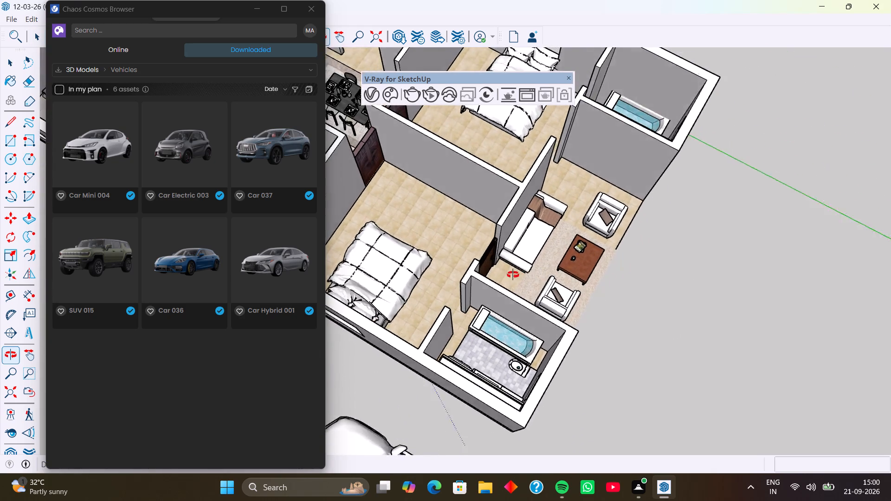
{"action": "middle_click_drag", "start_coordinate": [513, 275], "coordinate": [583, 360]}
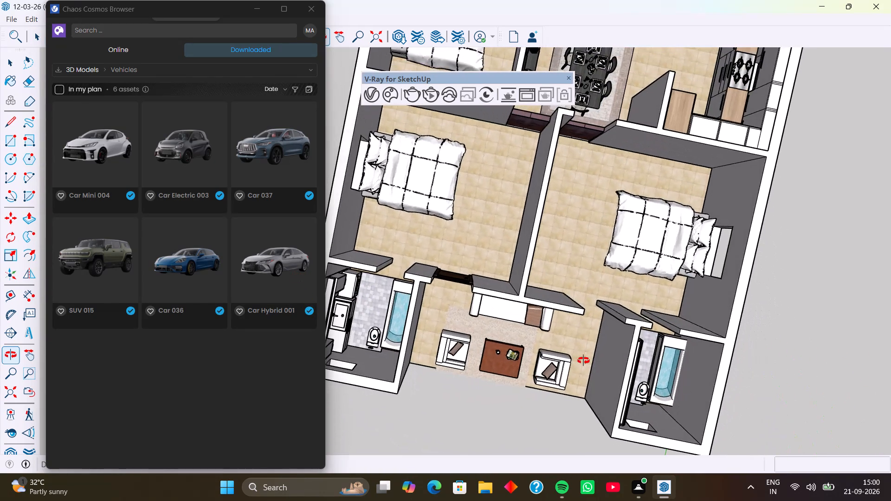
Review the rear sitting area, the surrounding bedrooms and the overall house layout from above, then clear the armchair selection.
{"action": "middle_click_drag", "start_coordinate": [583, 360], "coordinate": [571, 345]}
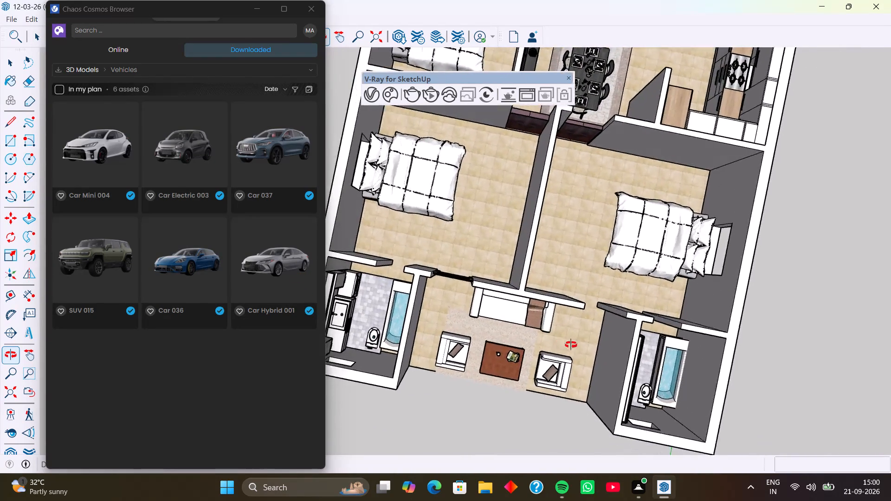
{"action": "middle_click_drag", "start_coordinate": [571, 345], "coordinate": [559, 251]}
{"action": "scroll", "coordinate": [693, 375], "scroll_direction": "up", "scroll_amount": 4}
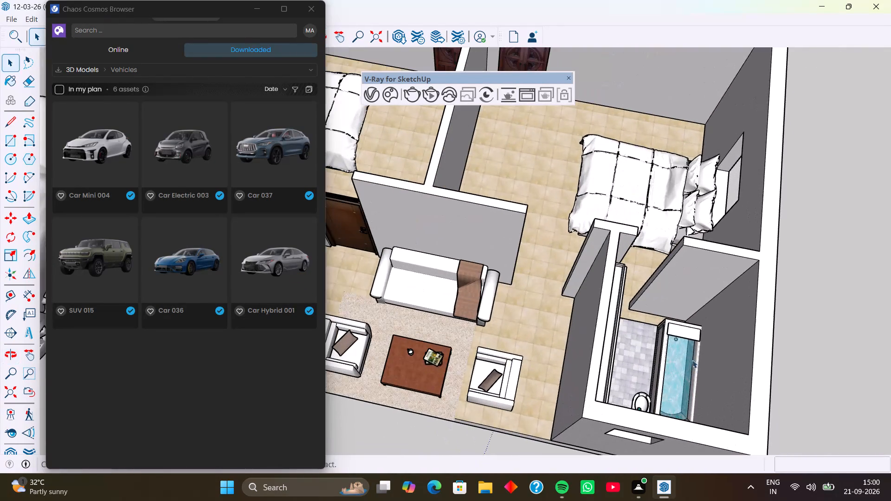
{"action": "middle_click_drag", "start_coordinate": [677, 348], "coordinate": [307, 324]}
{"action": "scroll", "coordinate": [361, 291], "scroll_direction": "down", "scroll_amount": 5}
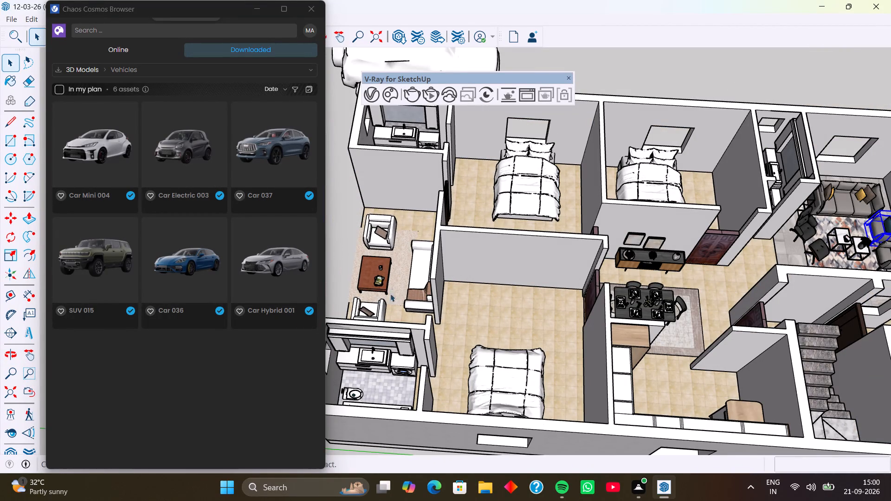
{"action": "scroll", "coordinate": [393, 295], "scroll_direction": "down", "scroll_amount": 7}
{"action": "scroll", "coordinate": [381, 280], "scroll_direction": "up", "scroll_amount": 3}
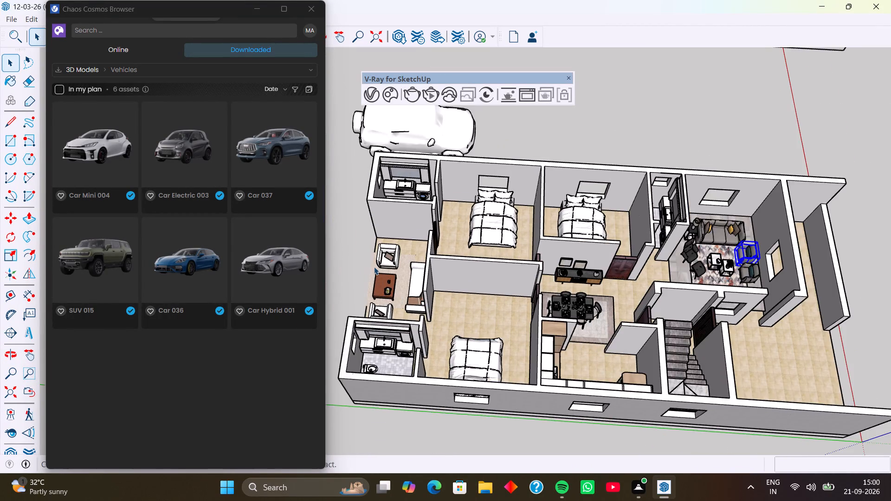
{"action": "scroll", "coordinate": [374, 267], "scroll_direction": "up", "scroll_amount": 1}
{"action": "middle_click_drag", "start_coordinate": [374, 267], "coordinate": [735, 268]}
{"action": "scroll", "coordinate": [456, 327], "scroll_direction": "down", "scroll_amount": 1}
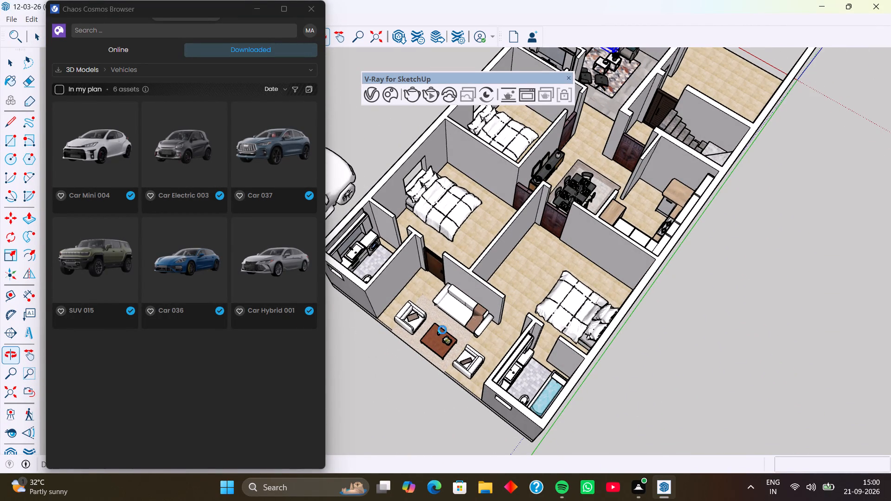
{"action": "scroll", "coordinate": [405, 339], "scroll_direction": "up", "scroll_amount": 4}
{"action": "scroll", "coordinate": [450, 275], "scroll_direction": "down", "scroll_amount": 3}
{"action": "scroll", "coordinate": [429, 350], "scroll_direction": "down", "scroll_amount": 4}
{"action": "scroll", "coordinate": [537, 237], "scroll_direction": "down", "scroll_amount": 10}
{"action": "scroll", "coordinate": [492, 271], "scroll_direction": "down", "scroll_amount": 9}
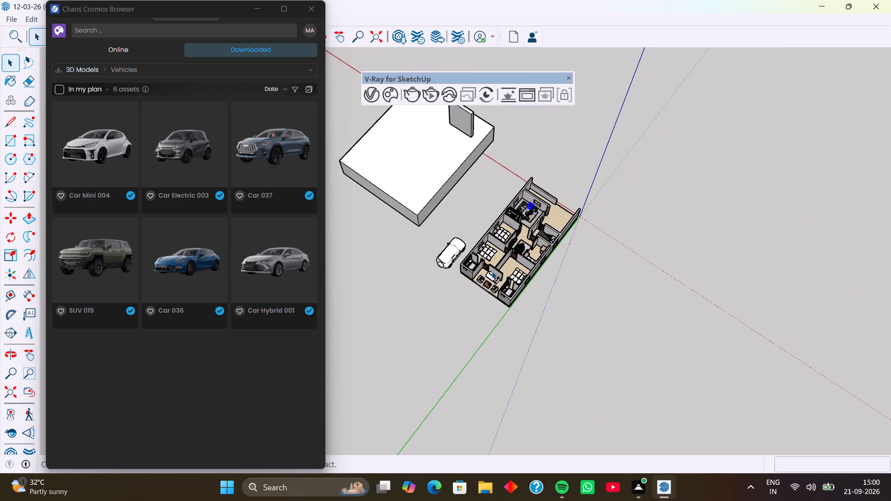
{"action": "scroll", "coordinate": [529, 201], "scroll_direction": "up", "scroll_amount": 8}
{"action": "left_click", "coordinate": [548, 170]}
Examine the bathroom beside the living room, including its bathtub, toilet, washbasin and tiled floor.
{"action": "scroll", "coordinate": [514, 208], "scroll_direction": "up", "scroll_amount": 2}
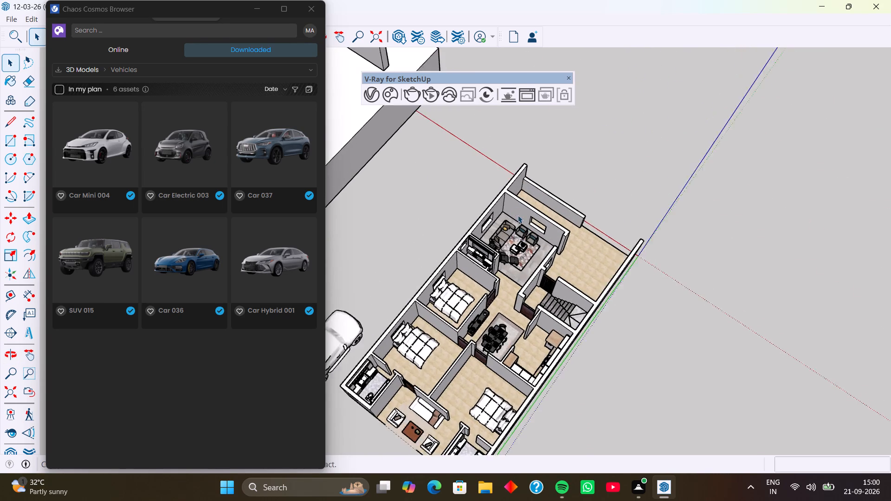
{"action": "scroll", "coordinate": [518, 215], "scroll_direction": "up", "scroll_amount": 3}
{"action": "scroll", "coordinate": [557, 287], "scroll_direction": "down", "scroll_amount": 8}
{"action": "scroll", "coordinate": [509, 367], "scroll_direction": "up", "scroll_amount": 2}
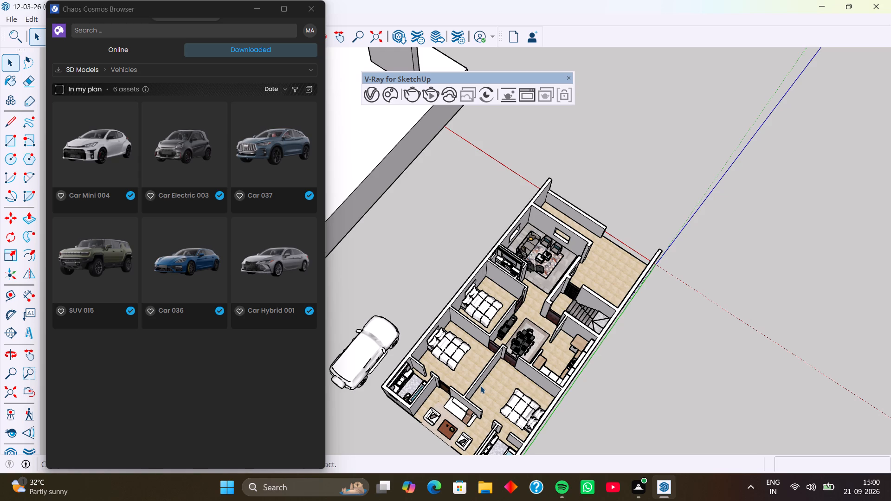
{"action": "scroll", "coordinate": [502, 354], "scroll_direction": "up", "scroll_amount": 3}
{"action": "scroll", "coordinate": [532, 220], "scroll_direction": "up", "scroll_amount": 3}
{"action": "middle_click_drag", "start_coordinate": [529, 221], "coordinate": [399, 284]}
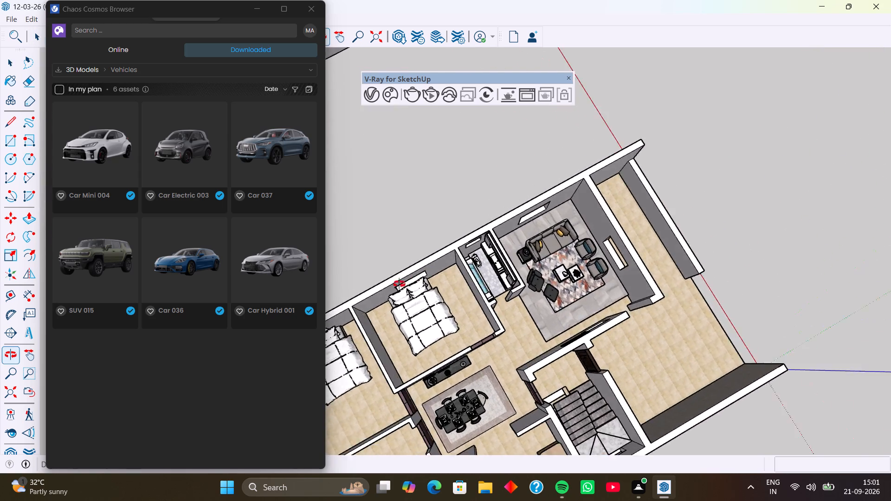
{"action": "middle_click_drag", "start_coordinate": [399, 284], "coordinate": [336, 276]}
{"action": "scroll", "coordinate": [458, 296], "scroll_direction": "up", "scroll_amount": 13}
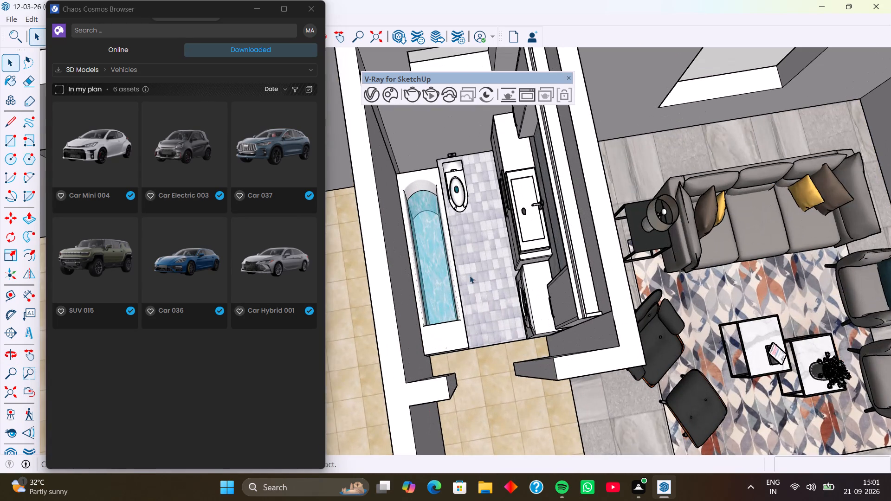
{"action": "scroll", "coordinate": [455, 280], "scroll_direction": "up", "scroll_amount": 3}
{"action": "middle_click_drag", "start_coordinate": [474, 292], "coordinate": [441, 217]}
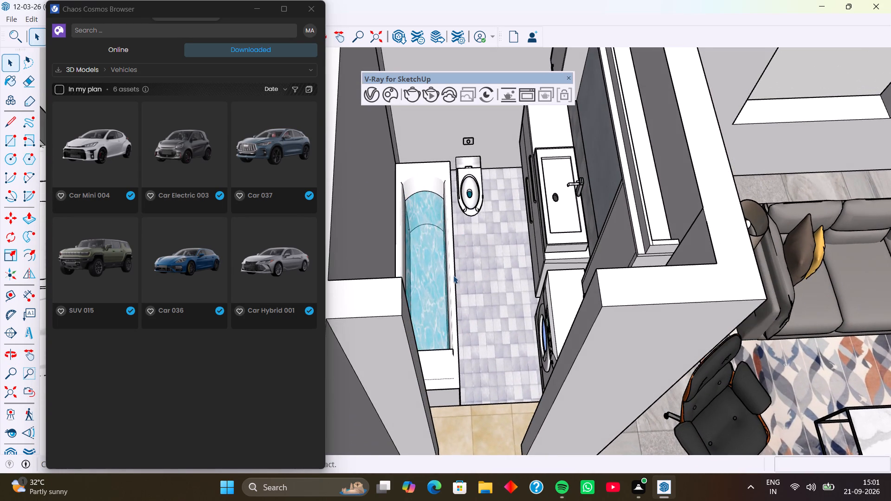
{"action": "scroll", "coordinate": [453, 276], "scroll_direction": "down", "scroll_amount": 3}
{"action": "middle_click_drag", "start_coordinate": [463, 318], "coordinate": [376, 281]}
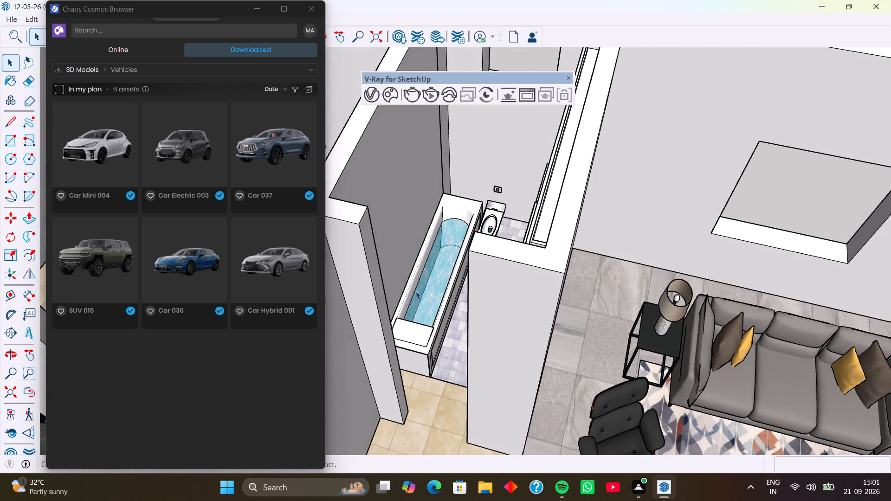
{"action": "scroll", "coordinate": [417, 288], "scroll_direction": "up", "scroll_amount": 8}
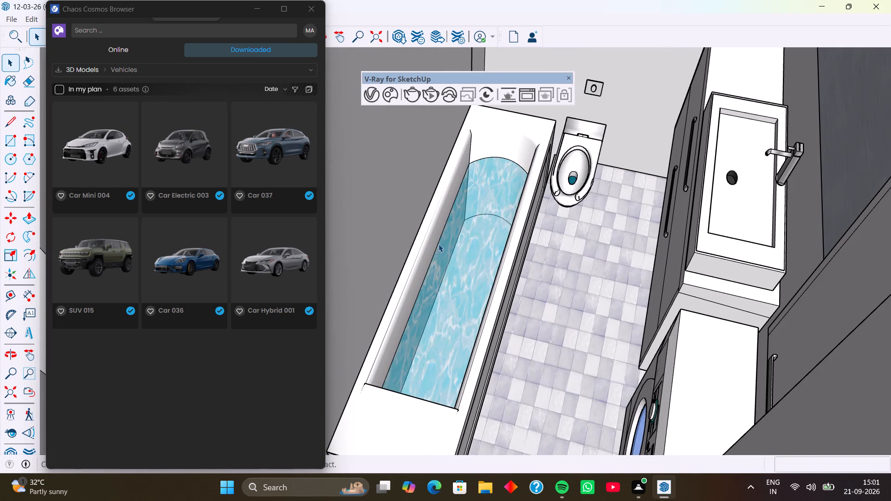
{"action": "scroll", "coordinate": [439, 244], "scroll_direction": "down", "scroll_amount": 5}
{"action": "scroll", "coordinate": [501, 278], "scroll_direction": "up", "scroll_amount": 5}
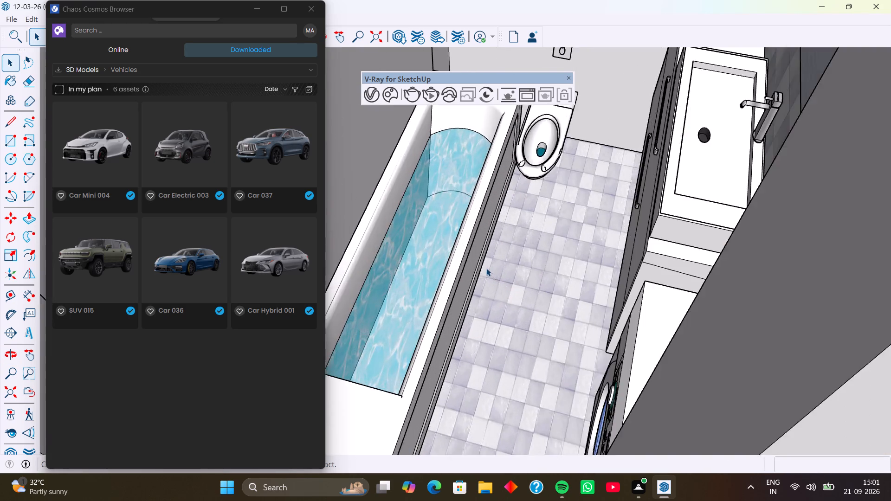
{"action": "scroll", "coordinate": [486, 268], "scroll_direction": "up", "scroll_amount": 6}
{"action": "scroll", "coordinate": [475, 266], "scroll_direction": "down", "scroll_amount": 4}
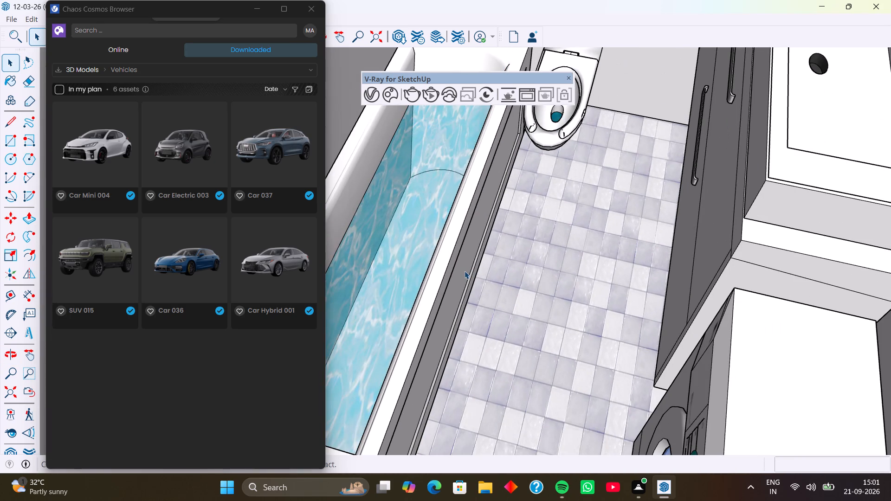
{"action": "scroll", "coordinate": [465, 272], "scroll_direction": "down", "scroll_amount": 4}
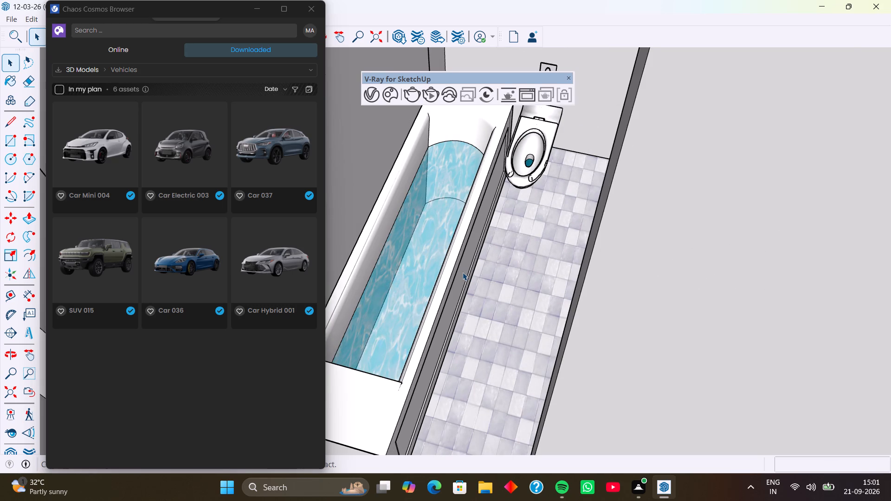
Delete the bathtub from the bathroom beside the living room.
{"action": "scroll", "coordinate": [463, 272], "scroll_direction": "down", "scroll_amount": 5}
{"action": "scroll", "coordinate": [463, 272], "scroll_direction": "down", "scroll_amount": 20}
{"action": "scroll", "coordinate": [463, 272], "scroll_direction": "down", "scroll_amount": 6}
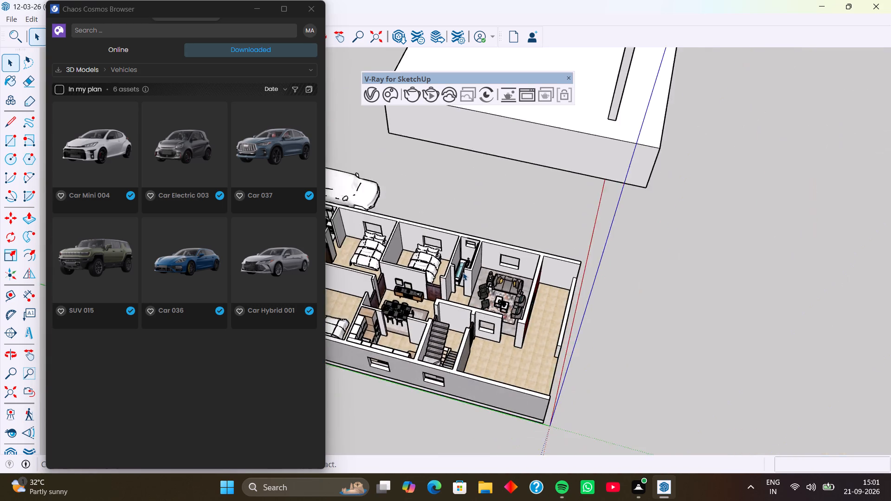
{"action": "scroll", "coordinate": [463, 272], "scroll_direction": "down", "scroll_amount": 12}
{"action": "scroll", "coordinate": [463, 272], "scroll_direction": "up", "scroll_amount": 4}
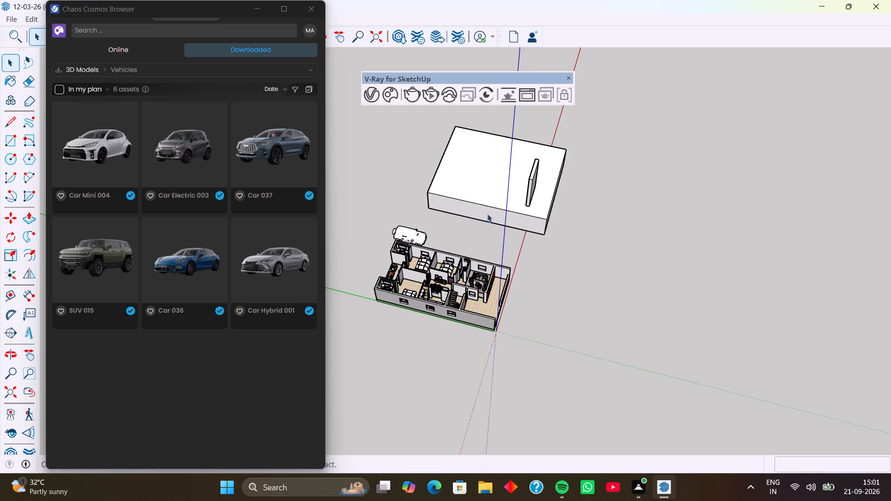
{"action": "scroll", "coordinate": [407, 283], "scroll_direction": "up", "scroll_amount": 8}
{"action": "middle_click_drag", "start_coordinate": [508, 257], "coordinate": [486, 368]}
{"action": "scroll", "coordinate": [516, 290], "scroll_direction": "up", "scroll_amount": 10}
{"action": "middle_click_drag", "start_coordinate": [523, 242], "coordinate": [504, 239]}
{"action": "scroll", "coordinate": [518, 225], "scroll_direction": "up", "scroll_amount": 9}
{"action": "left_click", "coordinate": [517, 220]}
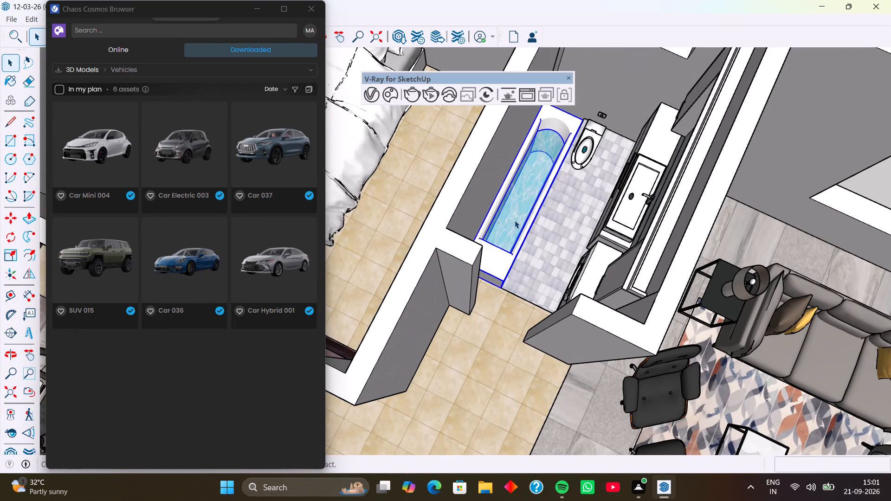
{"action": "key", "text": "Delete"}
Examine the bathroom beside the living room from several sides, including its vanity wall, mirror and washing machine.
{"action": "scroll", "coordinate": [579, 200], "scroll_direction": "down", "scroll_amount": 4}
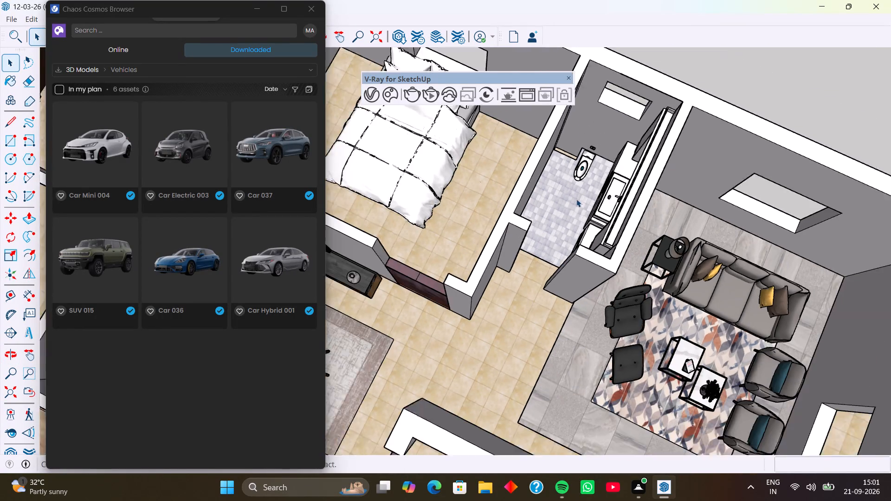
{"action": "scroll", "coordinate": [576, 199], "scroll_direction": "down", "scroll_amount": 2}
{"action": "middle_click_drag", "start_coordinate": [573, 206], "coordinate": [703, 187]}
{"action": "middle_click_drag", "start_coordinate": [561, 146], "coordinate": [745, 96]}
{"action": "scroll", "coordinate": [533, 108], "scroll_direction": "up", "scroll_amount": 3}
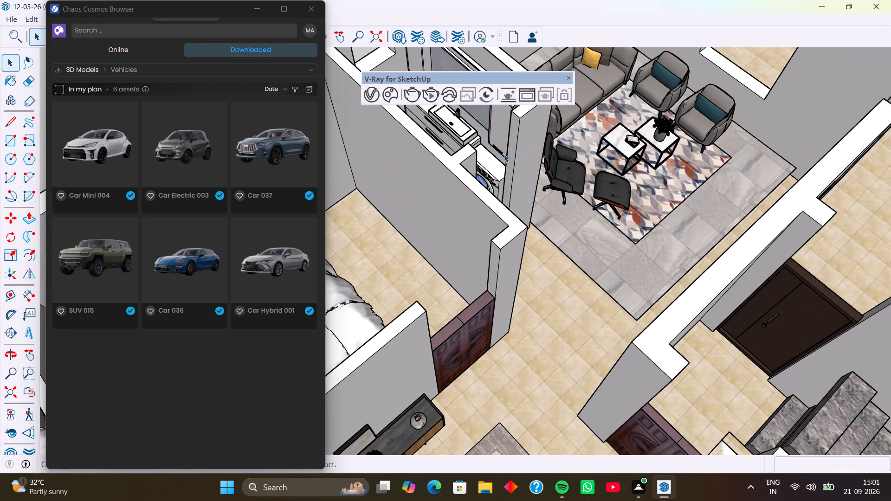
{"action": "middle_click_drag", "start_coordinate": [504, 160], "coordinate": [579, 310]}
{"action": "middle_click_drag", "start_coordinate": [556, 281], "coordinate": [669, 200]}
{"action": "scroll", "coordinate": [570, 163], "scroll_direction": "up", "scroll_amount": 8}
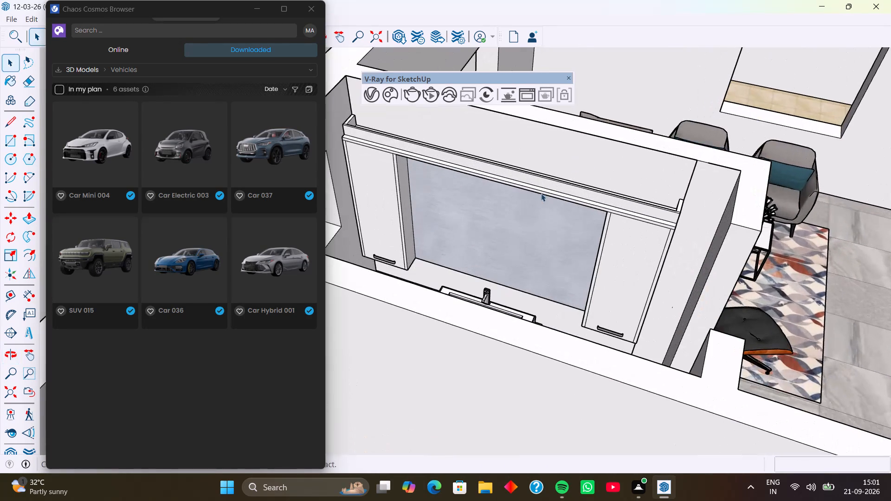
{"action": "scroll", "coordinate": [522, 255], "scroll_direction": "down", "scroll_amount": 10}
{"action": "middle_click_drag", "start_coordinate": [578, 298], "coordinate": [426, 333]}
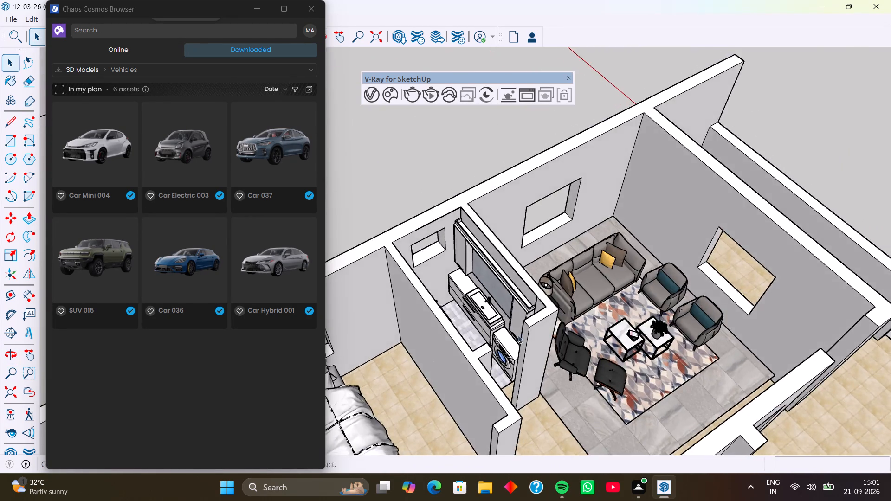
{"action": "middle_click_drag", "start_coordinate": [491, 331], "coordinate": [390, 340]}
{"action": "middle_click_drag", "start_coordinate": [413, 313], "coordinate": [368, 312]}
{"action": "scroll", "coordinate": [427, 275], "scroll_direction": "up", "scroll_amount": 5}
{"action": "scroll", "coordinate": [429, 324], "scroll_direction": "down", "scroll_amount": 10}
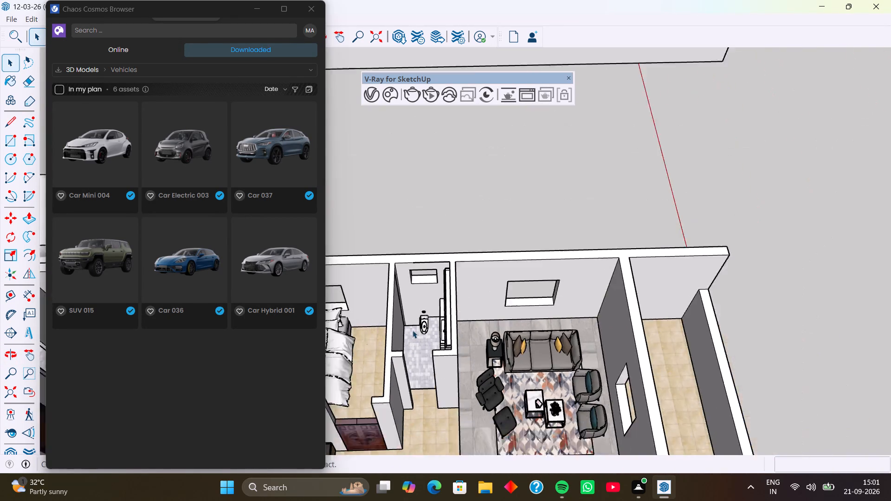
{"action": "scroll", "coordinate": [413, 330], "scroll_direction": "down", "scroll_amount": 2}
Move the toilet about 11 inches toward the wall behind it in the bathtub bathroom beside the parked car.
{"action": "middle_click_drag", "start_coordinate": [395, 343], "coordinate": [575, 264], "text": "shift"}
{"action": "middle_click_drag", "start_coordinate": [495, 282], "coordinate": [605, 244]}
{"action": "middle_click_drag", "start_coordinate": [597, 297], "coordinate": [492, 356]}
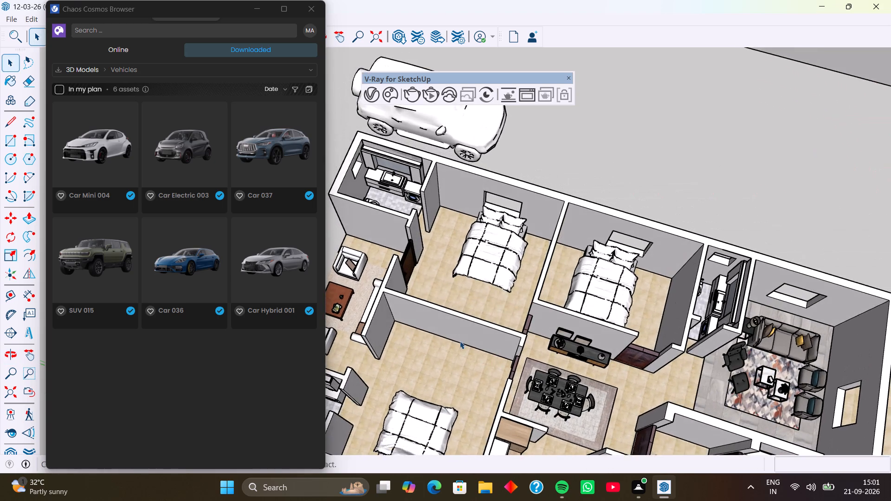
{"action": "middle_click_drag", "start_coordinate": [441, 283], "coordinate": [586, 339]}
{"action": "middle_click_drag", "start_coordinate": [541, 283], "coordinate": [437, 300]}
{"action": "middle_click_drag", "start_coordinate": [543, 306], "coordinate": [457, 303]}
{"action": "scroll", "coordinate": [515, 295], "scroll_direction": "up", "scroll_amount": 2}
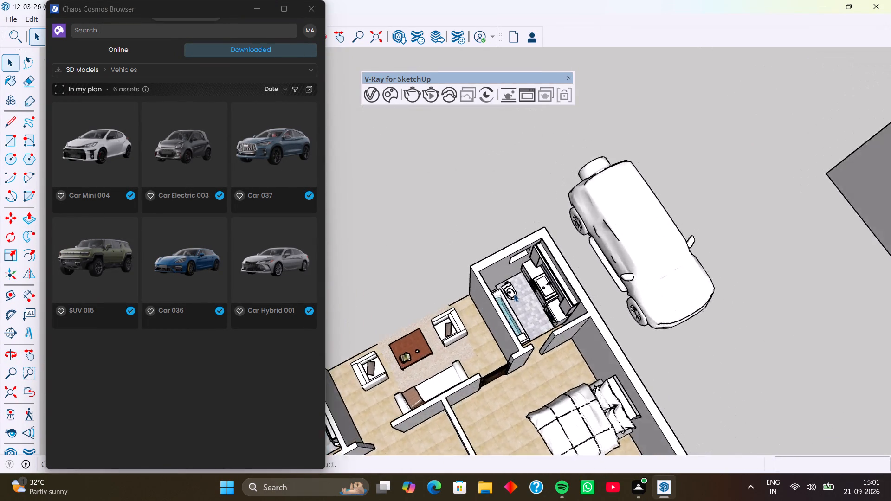
{"action": "scroll", "coordinate": [514, 294], "scroll_direction": "up", "scroll_amount": 5}
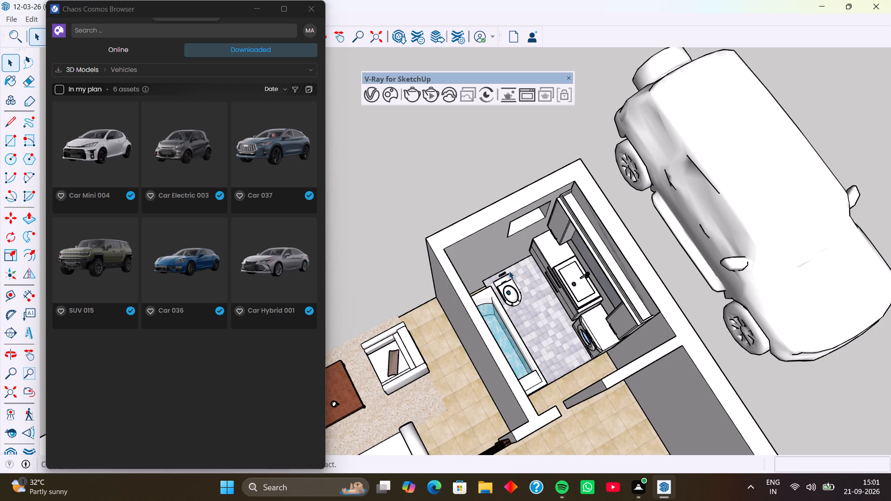
{"action": "middle_click_drag", "start_coordinate": [531, 321], "coordinate": [453, 338]}
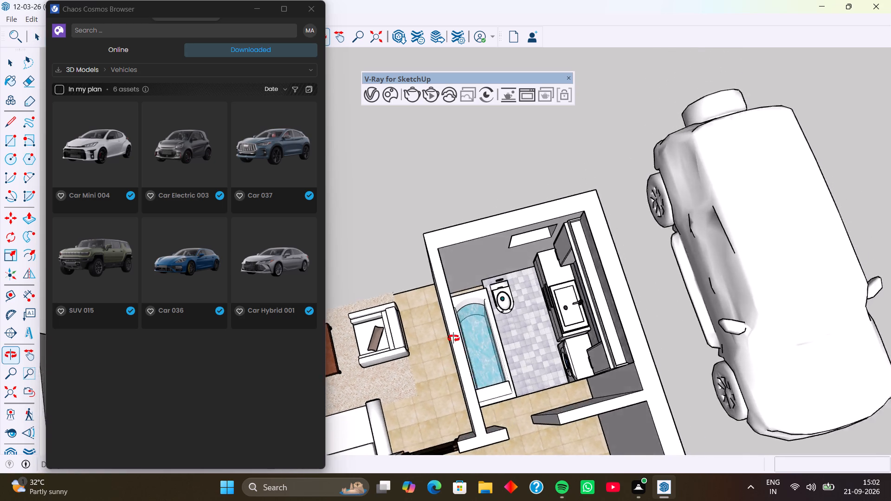
{"action": "middle_click_drag", "start_coordinate": [453, 338], "coordinate": [437, 335]}
{"action": "scroll", "coordinate": [477, 313], "scroll_direction": "up", "scroll_amount": 10}
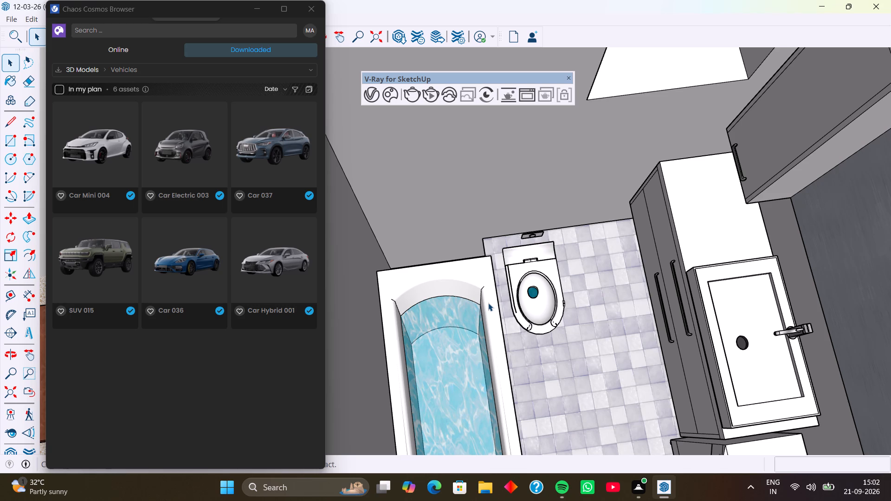
{"action": "left_click", "coordinate": [526, 283]}
{"action": "middle_click_drag", "start_coordinate": [526, 288], "coordinate": [466, 292]}
{"action": "scroll", "coordinate": [495, 263], "scroll_direction": "up", "scroll_amount": 8}
{"action": "middle_click_drag", "start_coordinate": [542, 290], "coordinate": [539, 278]}
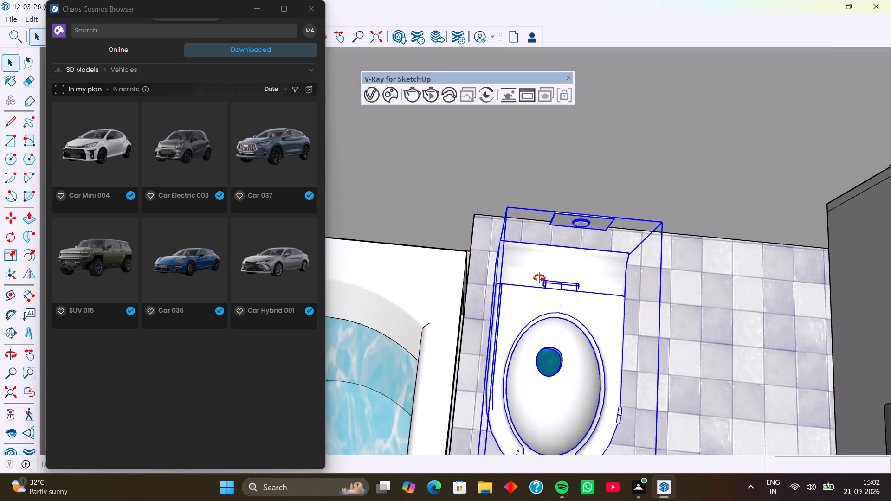
{"action": "middle_click_drag", "start_coordinate": [539, 278], "coordinate": [539, 262]}
{"action": "key", "text": "m"}
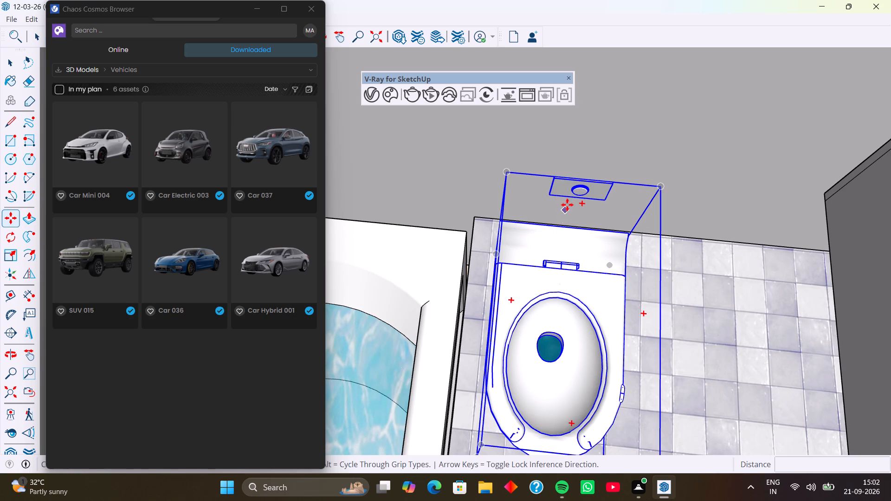
{"action": "left_click", "coordinate": [582, 178]}
{"action": "scroll", "coordinate": [609, 149], "scroll_direction": "down", "scroll_amount": 2}
{"action": "middle_click_drag", "start_coordinate": [609, 149], "coordinate": [629, 141]}
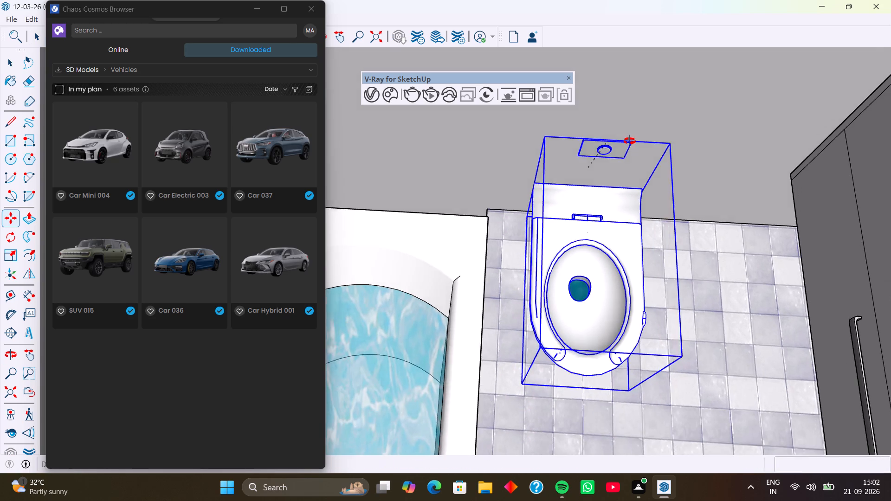
{"action": "middle_click_drag", "start_coordinate": [629, 141], "coordinate": [630, 141]}
{"action": "scroll", "coordinate": [621, 110], "scroll_direction": "down", "scroll_amount": 3}
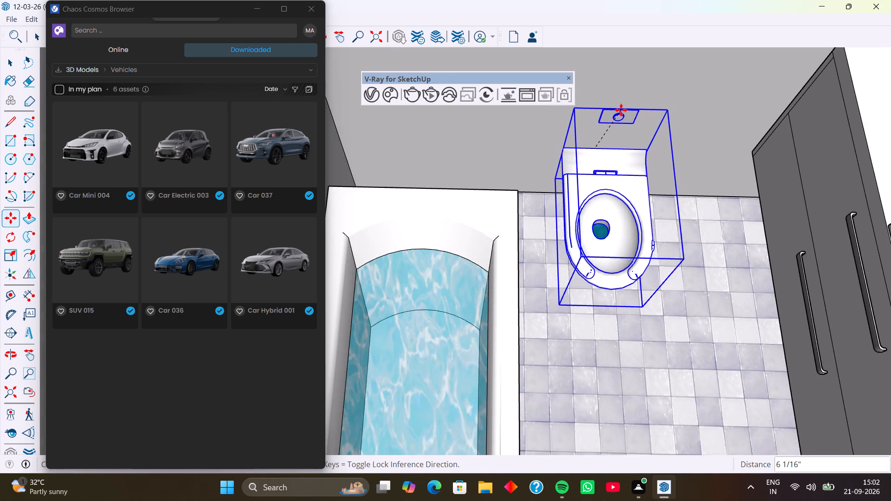
{"action": "middle_click_drag", "start_coordinate": [621, 110], "coordinate": [599, 279]}
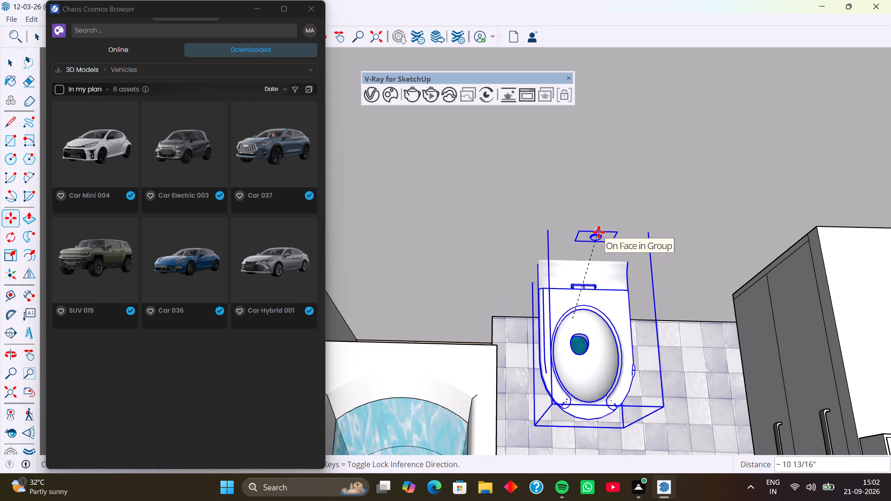
{"action": "left_click", "coordinate": [600, 239]}
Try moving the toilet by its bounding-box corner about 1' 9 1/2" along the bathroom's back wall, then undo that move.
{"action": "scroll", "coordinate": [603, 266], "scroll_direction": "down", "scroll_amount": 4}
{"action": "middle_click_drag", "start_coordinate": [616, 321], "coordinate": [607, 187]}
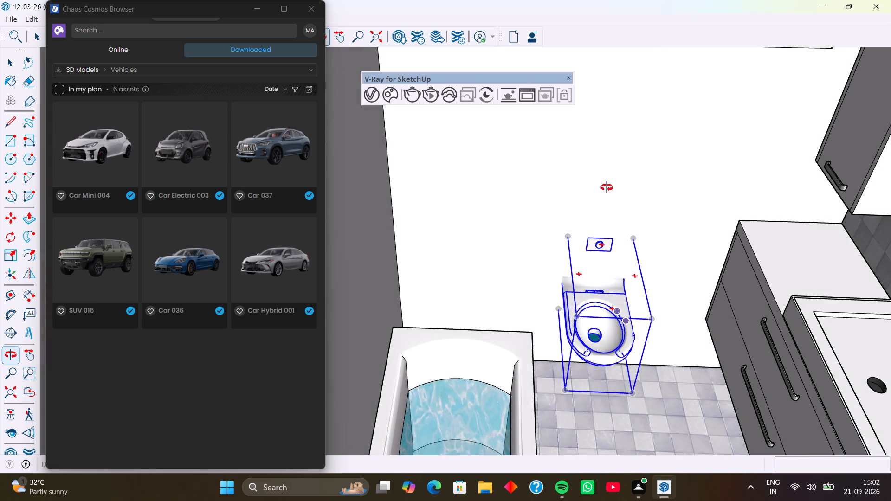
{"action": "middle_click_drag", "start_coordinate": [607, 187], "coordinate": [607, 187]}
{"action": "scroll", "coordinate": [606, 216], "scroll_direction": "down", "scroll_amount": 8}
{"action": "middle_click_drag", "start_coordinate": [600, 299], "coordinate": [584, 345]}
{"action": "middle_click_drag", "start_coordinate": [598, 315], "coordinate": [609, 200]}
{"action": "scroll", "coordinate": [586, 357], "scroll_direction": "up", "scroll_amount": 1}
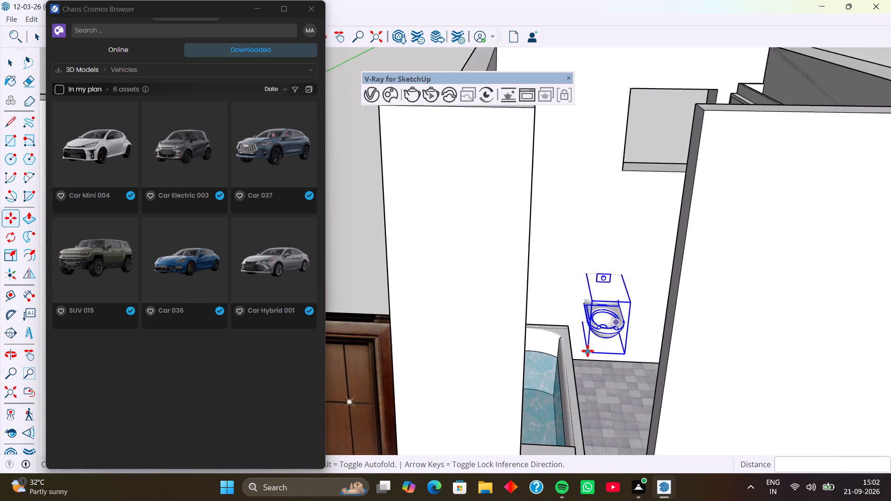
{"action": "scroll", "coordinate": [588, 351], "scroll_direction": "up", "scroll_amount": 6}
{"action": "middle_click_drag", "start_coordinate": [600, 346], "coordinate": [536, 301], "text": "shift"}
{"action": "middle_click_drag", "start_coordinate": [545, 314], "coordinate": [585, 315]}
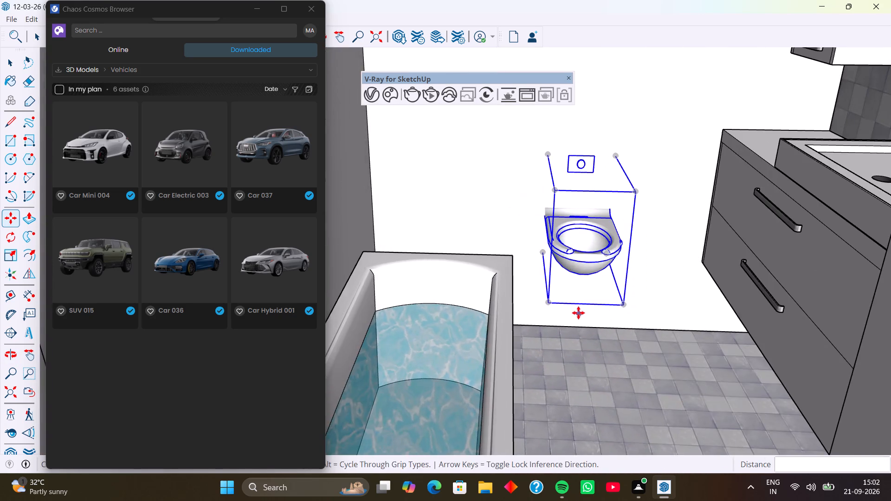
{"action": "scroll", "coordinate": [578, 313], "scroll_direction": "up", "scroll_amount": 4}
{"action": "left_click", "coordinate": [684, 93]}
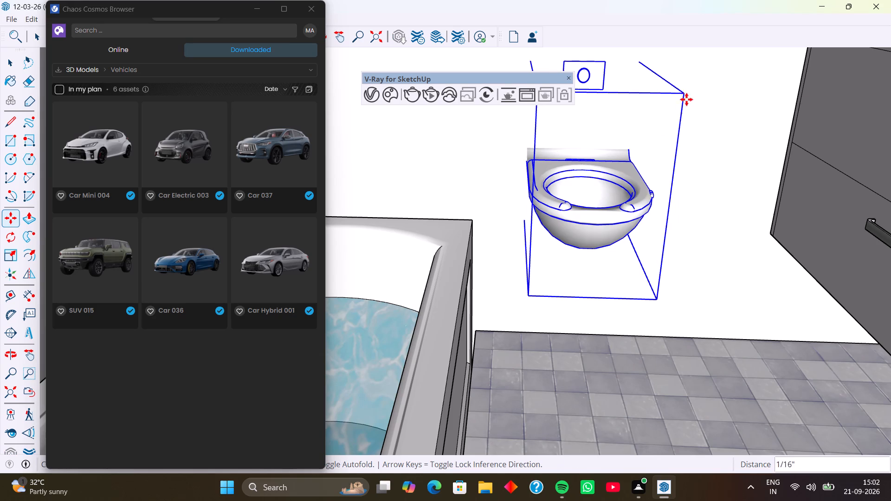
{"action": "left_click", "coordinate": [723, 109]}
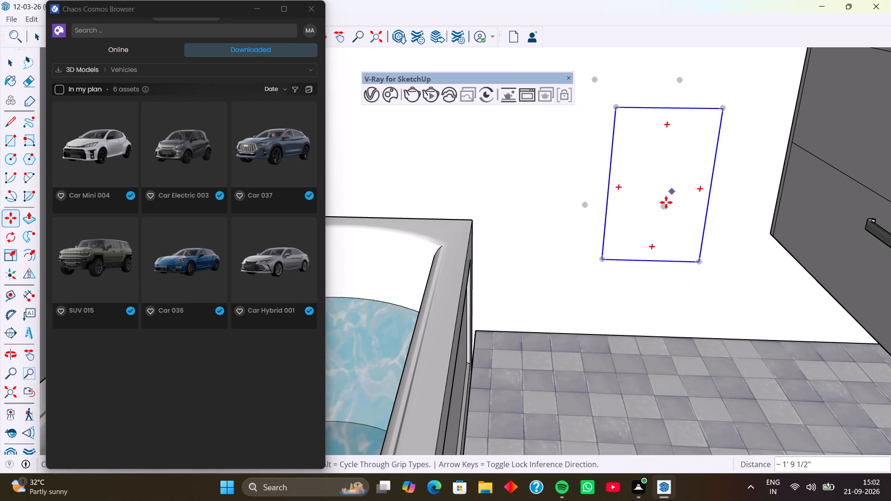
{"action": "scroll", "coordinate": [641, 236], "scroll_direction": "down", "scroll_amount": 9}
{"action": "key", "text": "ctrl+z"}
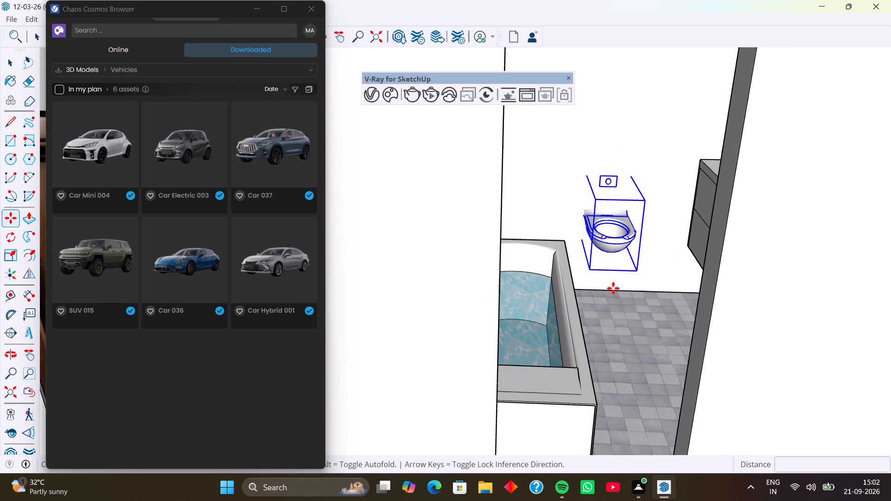
Clear the toilet selection and review the overall house layout from above.
{"action": "scroll", "coordinate": [607, 295], "scroll_direction": "down", "scroll_amount": 3}
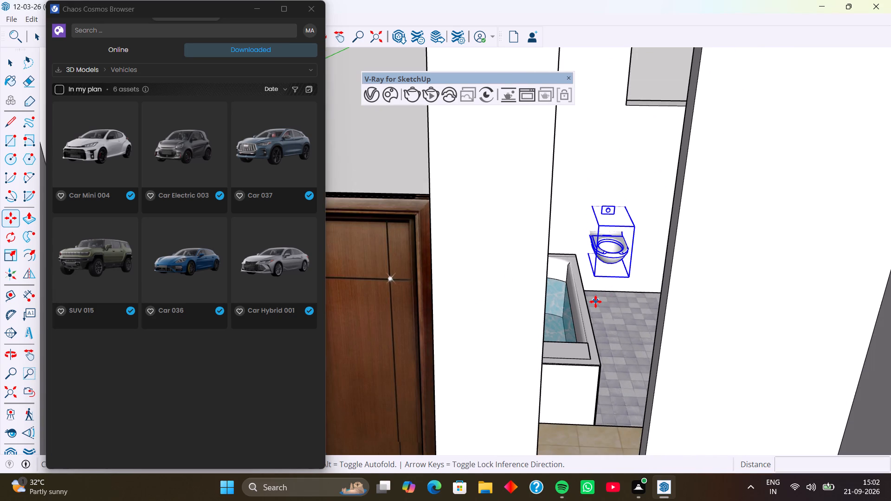
{"action": "scroll", "coordinate": [604, 297], "scroll_direction": "down", "scroll_amount": 9}
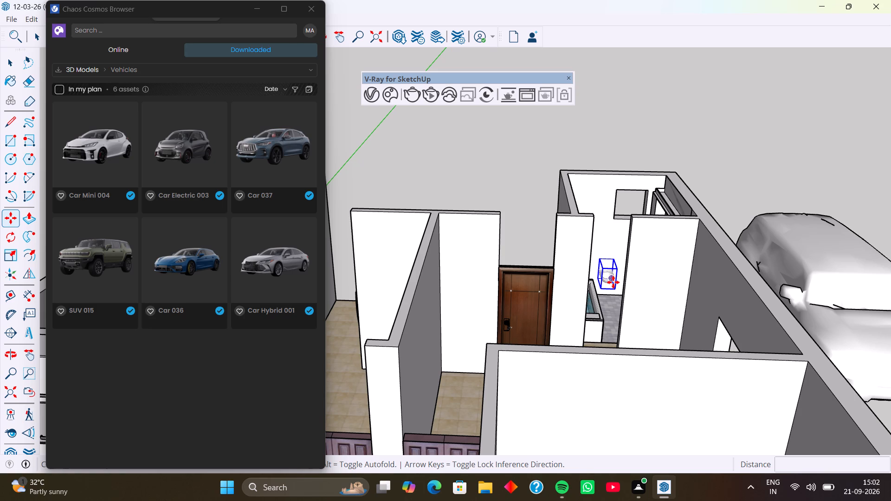
{"action": "key", "text": "space"}
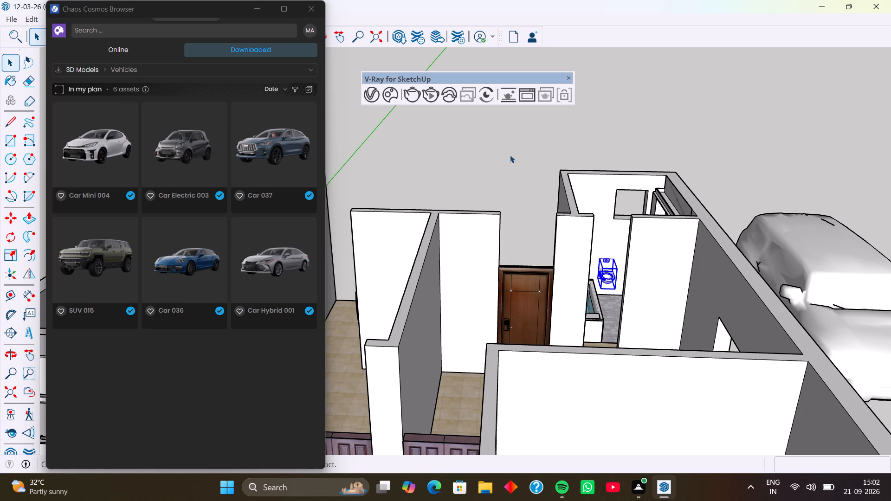
{"action": "left_click", "coordinate": [510, 155]}
{"action": "scroll", "coordinate": [535, 169], "scroll_direction": "down", "scroll_amount": 6}
{"action": "middle_click_drag", "start_coordinate": [545, 201], "coordinate": [562, 295]}
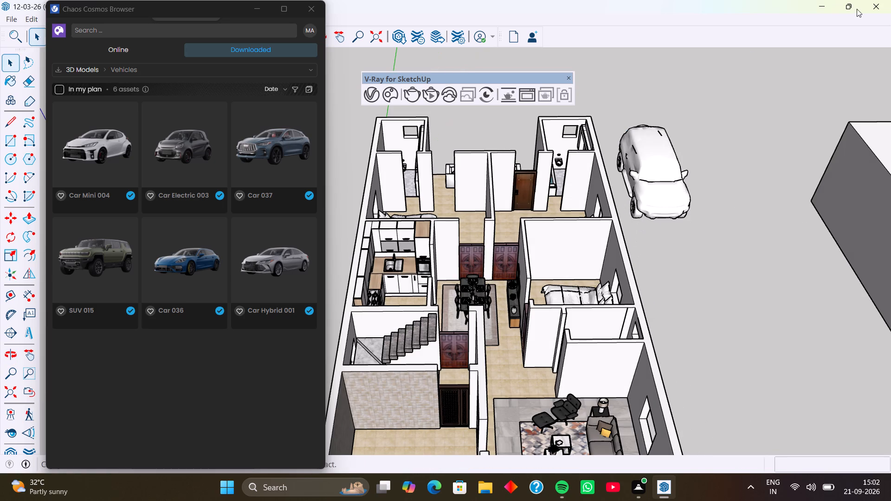
Close the 12-03-26 (03) model, saving its changes.
{"action": "left_click", "coordinate": [875, 2]}
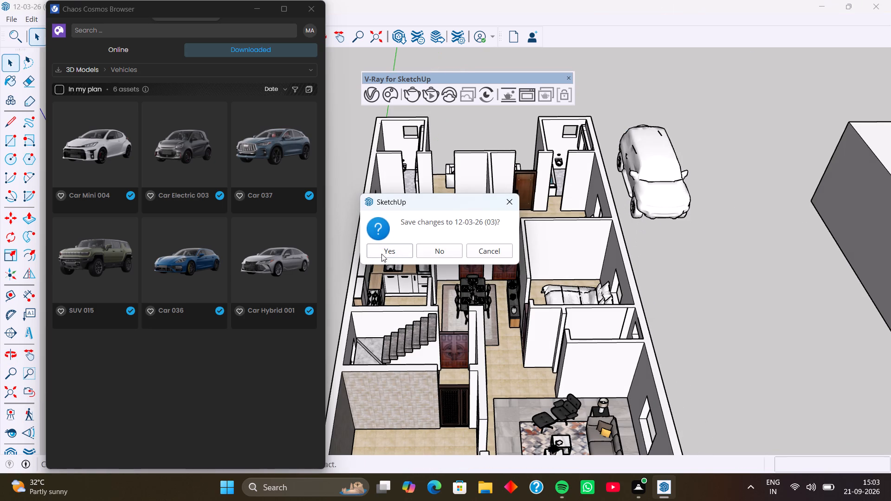
{"action": "left_click", "coordinate": [385, 250]}
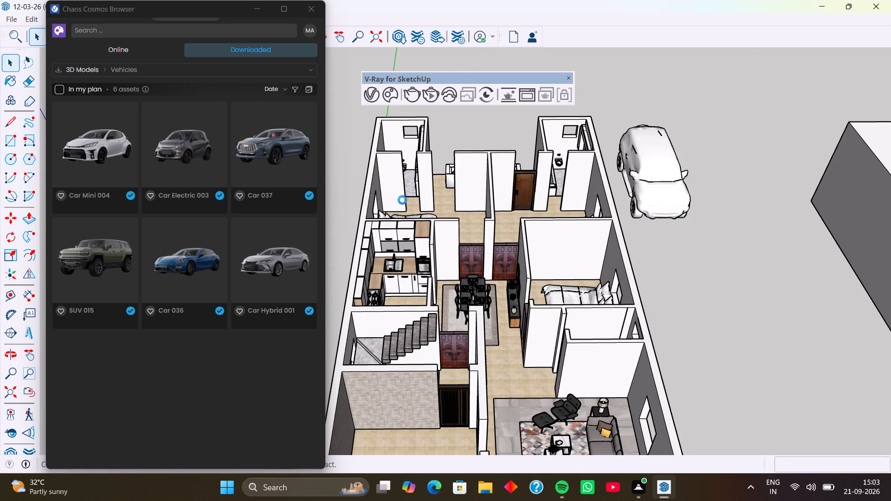
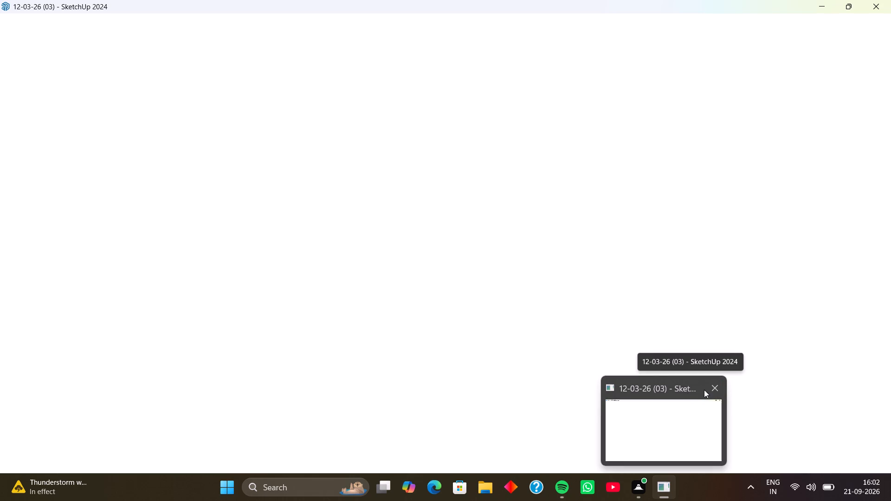
Close the unresponsive blank window of the 12-03-26 (03) model.
{"action": "left_click", "coordinate": [715, 388]}
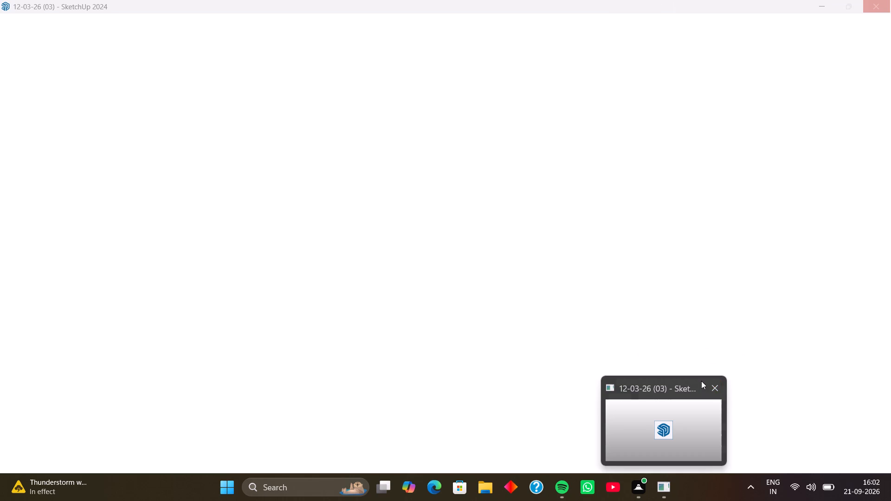
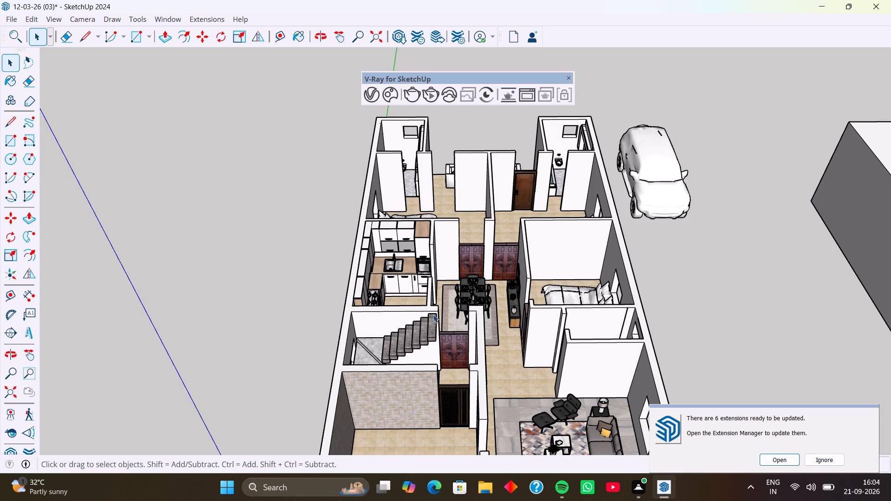
Examine the whole house layout from above, from the red front wall and from the window-side exterior wall.
{"action": "middle_click_drag", "start_coordinate": [698, 303], "coordinate": [641, 302]}
{"action": "scroll", "coordinate": [641, 299], "scroll_direction": "down", "scroll_amount": 2}
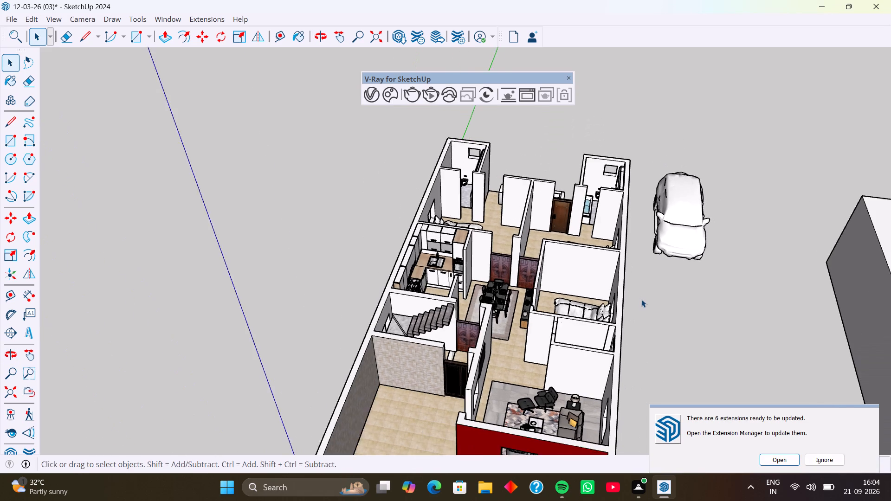
{"action": "scroll", "coordinate": [641, 299], "scroll_direction": "down", "scroll_amount": 1}
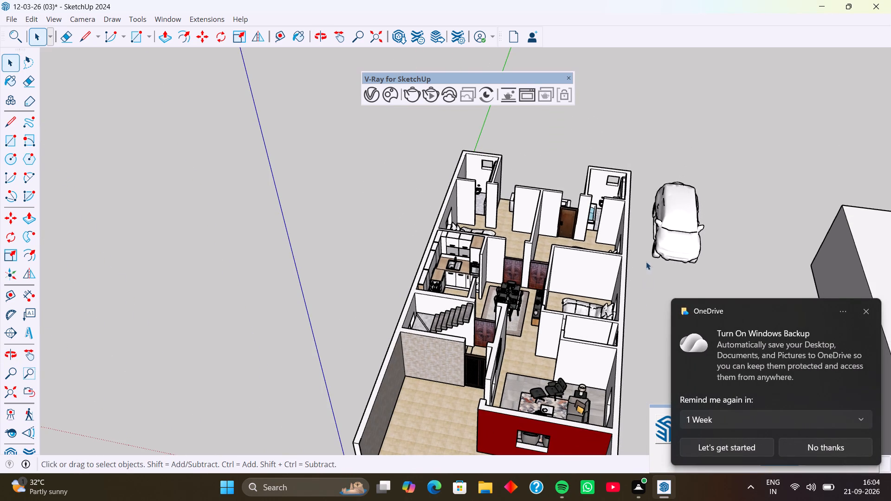
{"action": "middle_click_drag", "start_coordinate": [592, 293], "coordinate": [643, 286]}
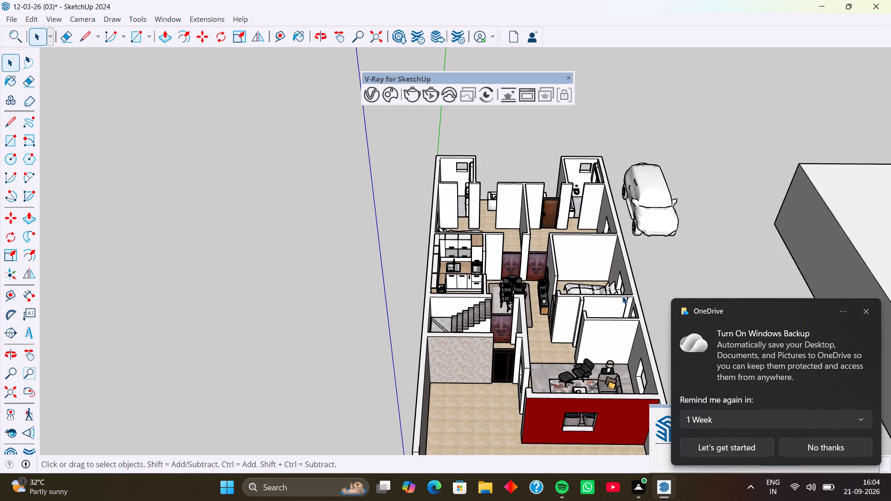
{"action": "middle_click_drag", "start_coordinate": [622, 296], "coordinate": [571, 152]}
{"action": "middle_click_drag", "start_coordinate": [566, 195], "coordinate": [573, 290]}
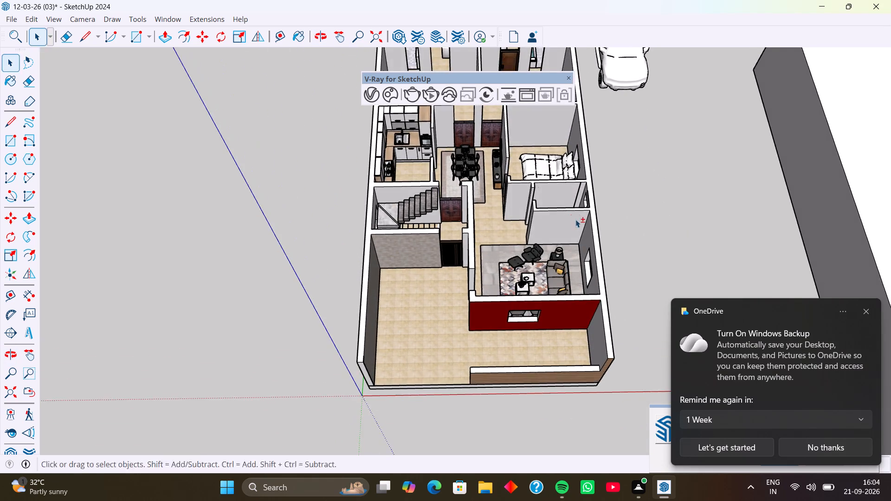
{"action": "middle_click_drag", "start_coordinate": [575, 219], "coordinate": [567, 283], "text": "shift"}
{"action": "middle_click_drag", "start_coordinate": [547, 220], "coordinate": [561, 346]}
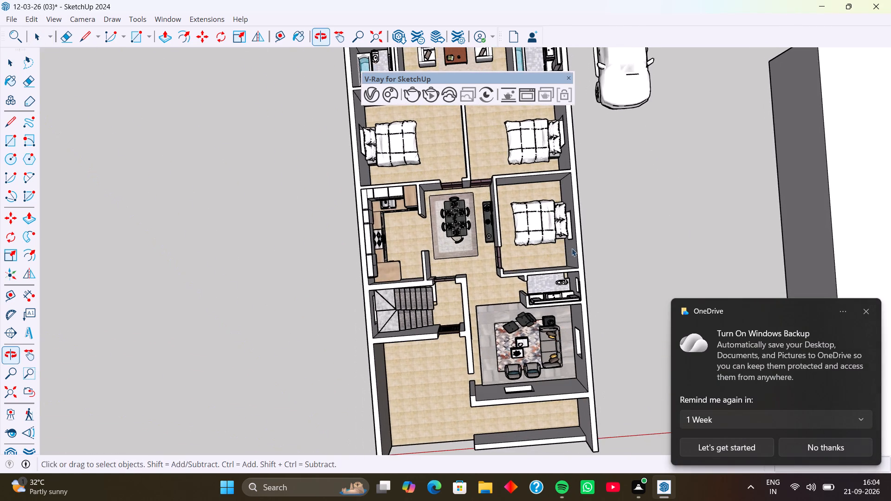
{"action": "middle_click_drag", "start_coordinate": [560, 289], "coordinate": [553, 142]}
{"action": "middle_click_drag", "start_coordinate": [556, 272], "coordinate": [517, 251]}
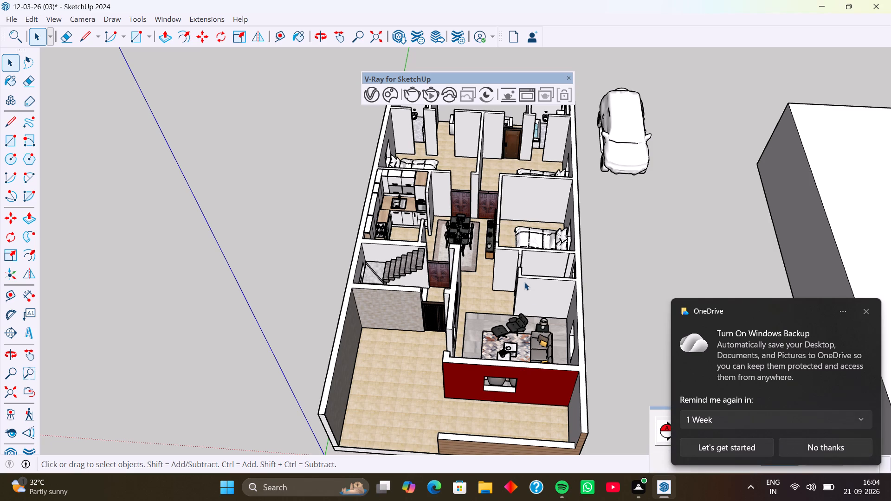
{"action": "middle_click_drag", "start_coordinate": [527, 342], "coordinate": [522, 264], "text": "shift"}
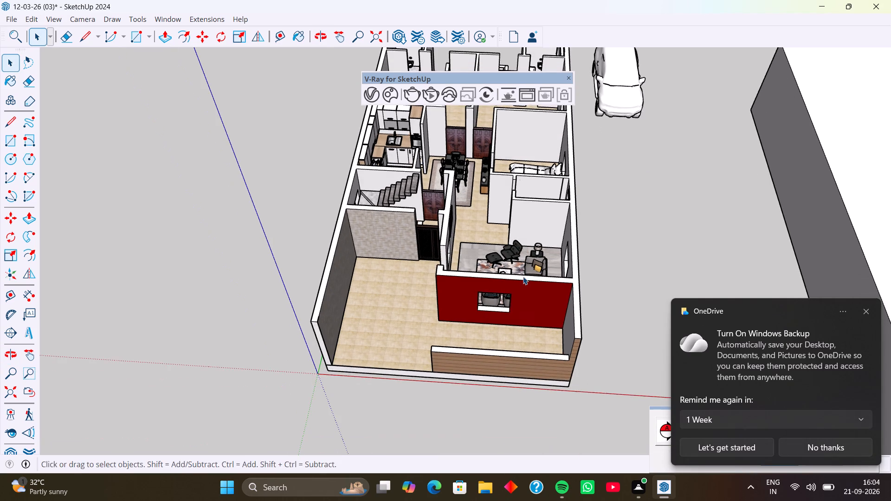
{"action": "middle_click_drag", "start_coordinate": [523, 275], "coordinate": [532, 190]}
{"action": "middle_click_drag", "start_coordinate": [532, 190], "coordinate": [521, 270], "text": "shift"}
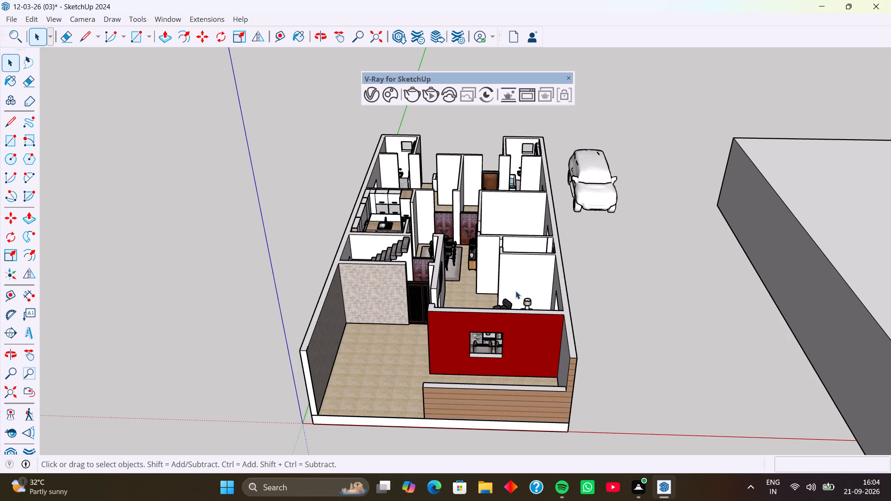
{"action": "middle_click_drag", "start_coordinate": [514, 291], "coordinate": [559, 287]}
{"action": "middle_click_drag", "start_coordinate": [552, 285], "coordinate": [525, 414]}
{"action": "middle_click_drag", "start_coordinate": [511, 259], "coordinate": [498, 363]}
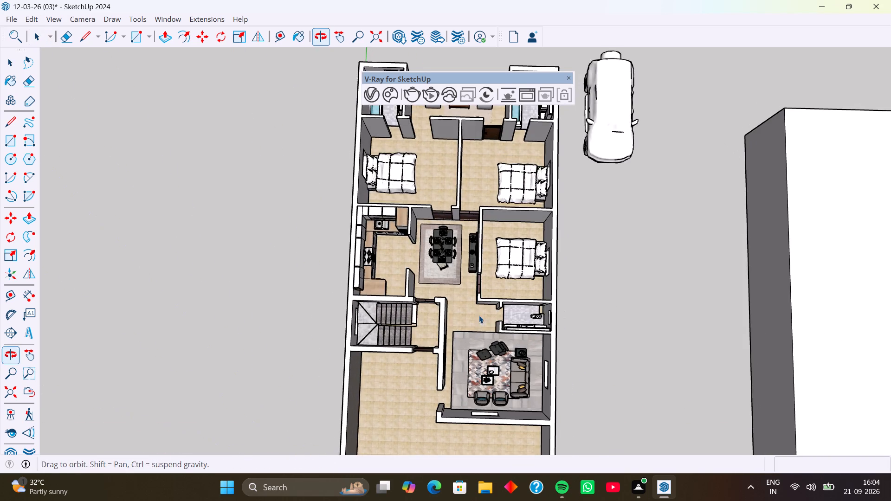
{"action": "middle_click_drag", "start_coordinate": [480, 294], "coordinate": [513, 334]}
{"action": "middle_click_drag", "start_coordinate": [489, 302], "coordinate": [517, 173]}
{"action": "middle_click_drag", "start_coordinate": [529, 328], "coordinate": [517, 216]}
{"action": "middle_click_drag", "start_coordinate": [581, 361], "coordinate": [507, 288]}
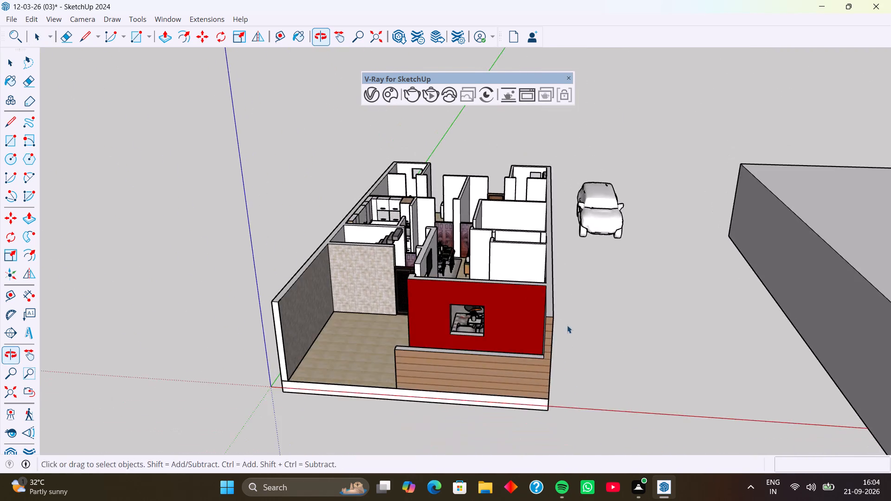
{"action": "middle_click_drag", "start_coordinate": [582, 340], "coordinate": [445, 353]}
{"action": "middle_click_drag", "start_coordinate": [504, 331], "coordinate": [433, 339]}
{"action": "middle_click_drag", "start_coordinate": [405, 310], "coordinate": [506, 318]}
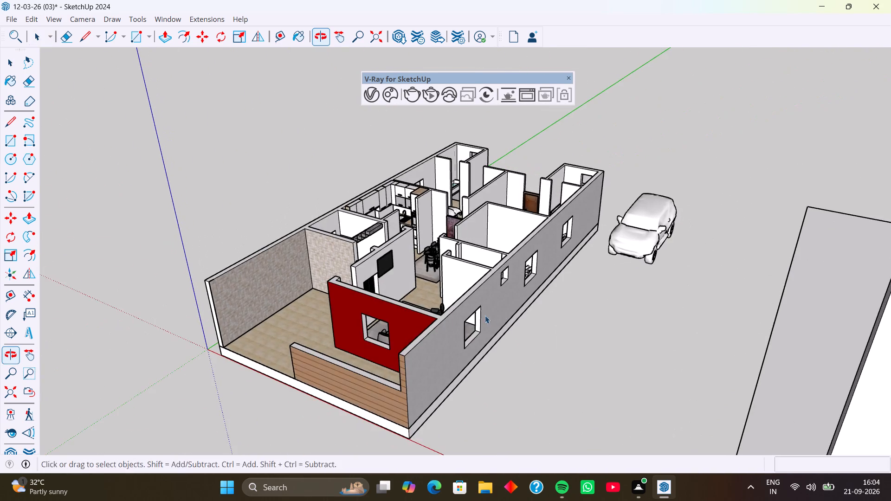
{"action": "middle_click_drag", "start_coordinate": [479, 315], "coordinate": [566, 327]}
{"action": "middle_click_drag", "start_coordinate": [486, 313], "coordinate": [521, 353]}
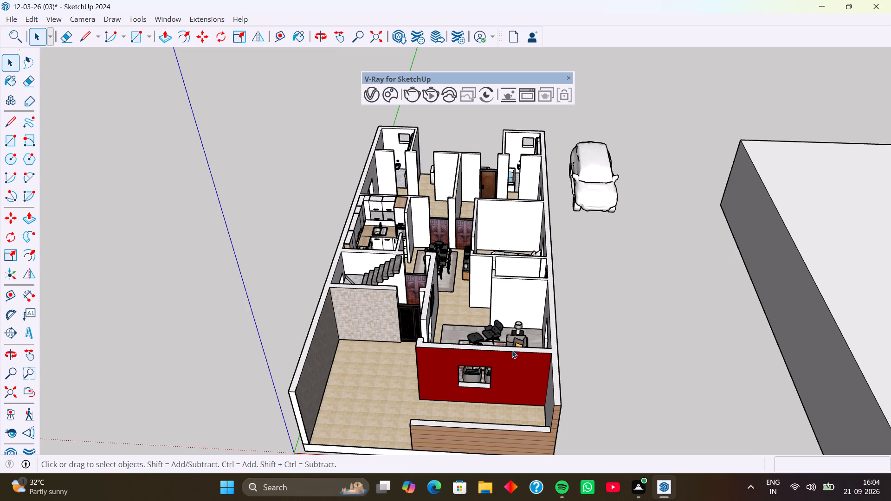
{"action": "middle_click_drag", "start_coordinate": [481, 331], "coordinate": [491, 368]}
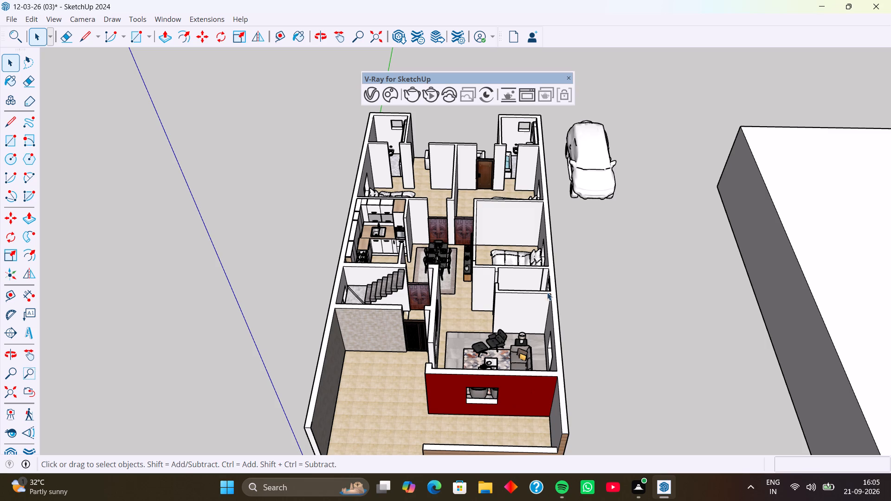
Examine the bedrooms, kitchen and dining space from overhead and the exterior wall with the kitchen window.
{"action": "middle_click_drag", "start_coordinate": [547, 292], "coordinate": [550, 441]}
{"action": "middle_click_drag", "start_coordinate": [549, 294], "coordinate": [546, 370]}
{"action": "middle_click_drag", "start_coordinate": [499, 322], "coordinate": [679, 198]}
{"action": "middle_click_drag", "start_coordinate": [419, 340], "coordinate": [596, 282]}
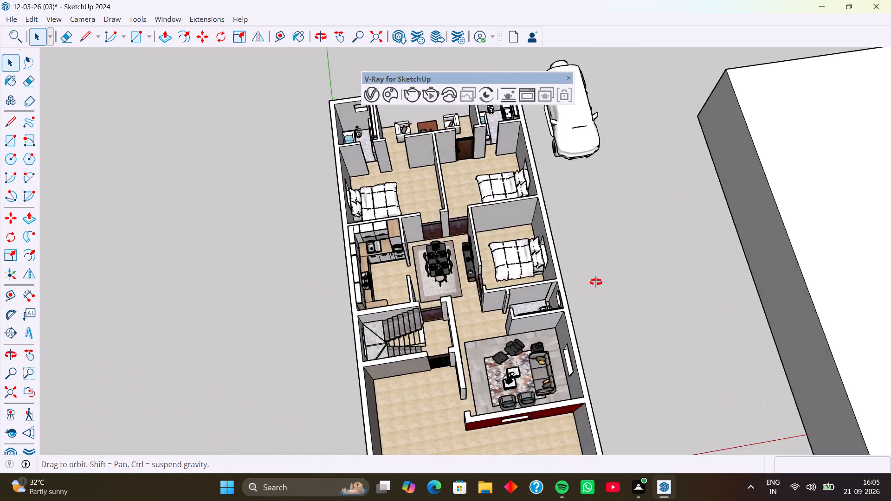
{"action": "middle_click_drag", "start_coordinate": [596, 282], "coordinate": [788, 207]}
{"action": "middle_click_drag", "start_coordinate": [460, 222], "coordinate": [567, 234]}
{"action": "scroll", "coordinate": [463, 270], "scroll_direction": "up", "scroll_amount": 5}
{"action": "middle_click_drag", "start_coordinate": [448, 283], "coordinate": [436, 218]}
{"action": "scroll", "coordinate": [520, 215], "scroll_direction": "up", "scroll_amount": 3}
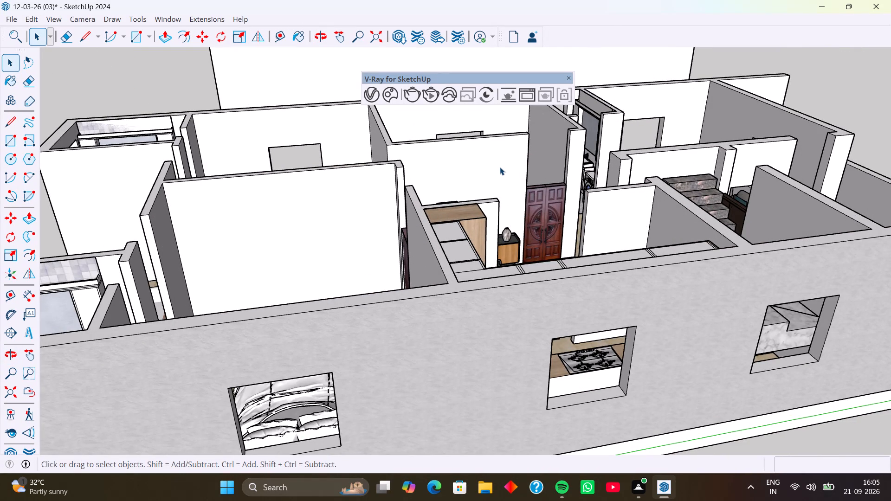
{"action": "middle_click_drag", "start_coordinate": [500, 167], "coordinate": [510, 121]}
{"action": "scroll", "coordinate": [568, 201], "scroll_direction": "down", "scroll_amount": 3}
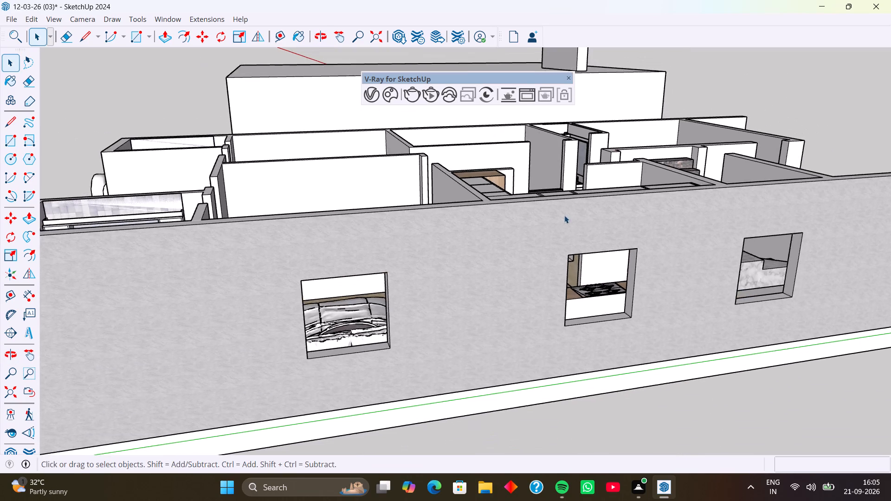
{"action": "middle_click_drag", "start_coordinate": [578, 185], "coordinate": [399, 358]}
{"action": "middle_click_drag", "start_coordinate": [581, 320], "coordinate": [396, 325]}
{"action": "middle_click_drag", "start_coordinate": [490, 340], "coordinate": [403, 396]}
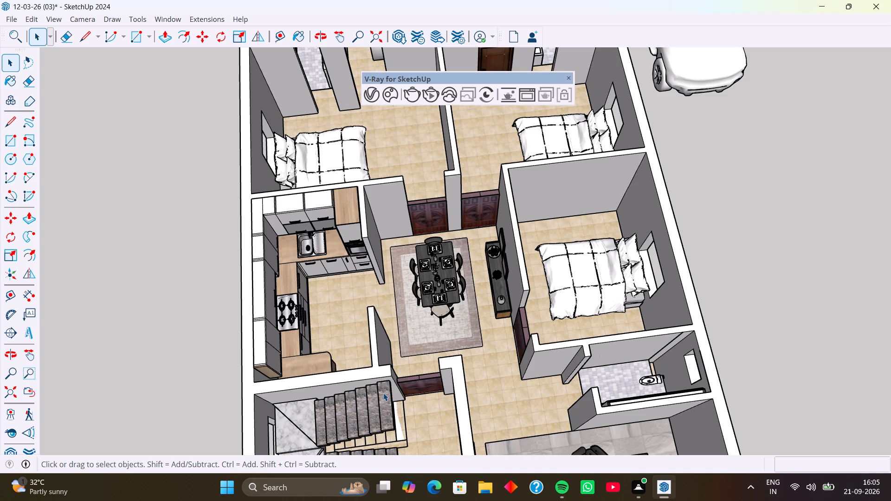
Examine the dining area, the sideboard wall with two framed pictures and the bedroom's carved double door.
{"action": "middle_click_drag", "start_coordinate": [379, 411], "coordinate": [516, 365]}
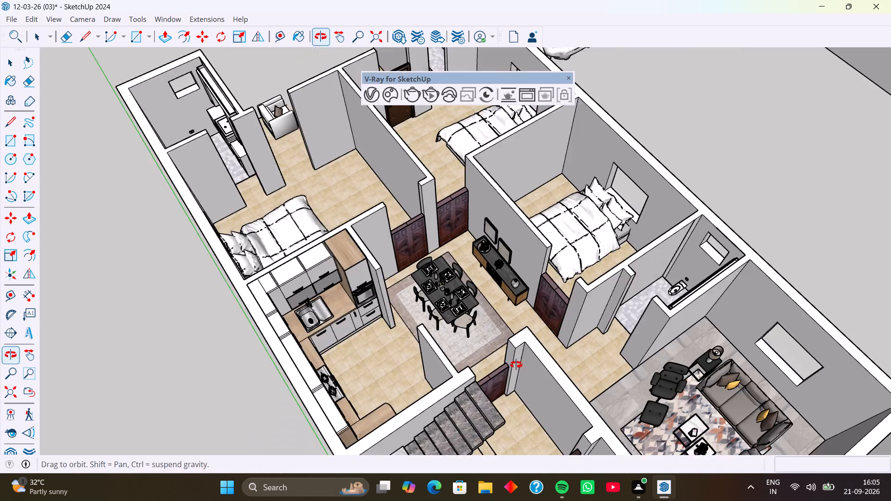
{"action": "middle_click_drag", "start_coordinate": [516, 365], "coordinate": [517, 362]}
{"action": "middle_click_drag", "start_coordinate": [440, 383], "coordinate": [684, 308]}
{"action": "middle_click_drag", "start_coordinate": [518, 313], "coordinate": [536, 261]}
{"action": "scroll", "coordinate": [507, 238], "scroll_direction": "up", "scroll_amount": 6}
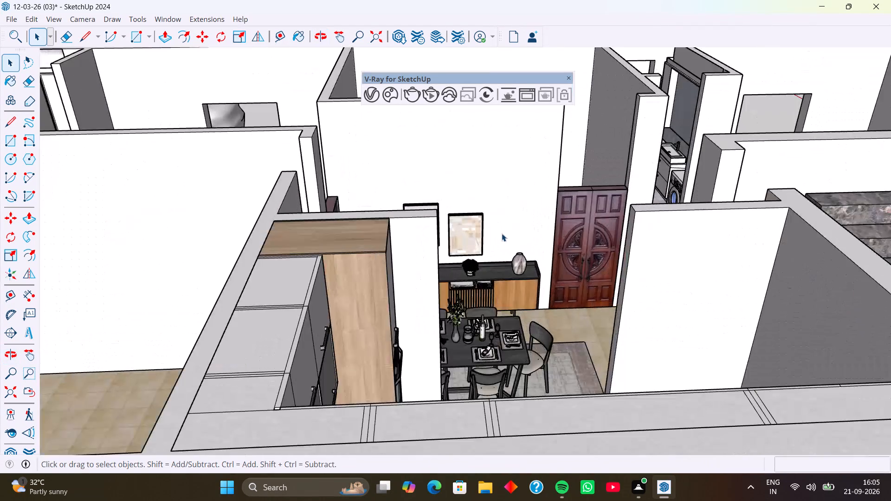
{"action": "middle_click_drag", "start_coordinate": [566, 243], "coordinate": [429, 261]}
{"action": "middle_click_drag", "start_coordinate": [564, 267], "coordinate": [515, 282]}
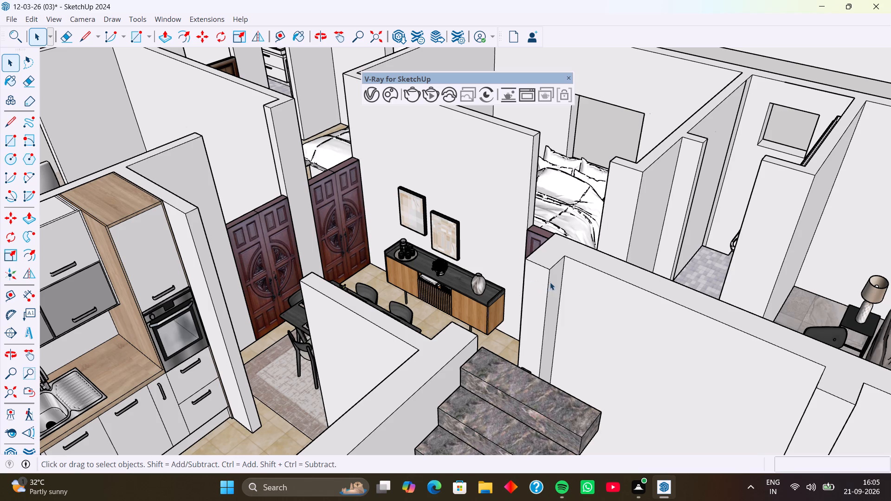
{"action": "middle_click_drag", "start_coordinate": [560, 296], "coordinate": [631, 281]}
{"action": "middle_click_drag", "start_coordinate": [565, 289], "coordinate": [655, 271]}
{"action": "scroll", "coordinate": [542, 274], "scroll_direction": "up", "scroll_amount": 4}
{"action": "middle_click_drag", "start_coordinate": [561, 271], "coordinate": [603, 272]}
{"action": "scroll", "coordinate": [508, 276], "scroll_direction": "up", "scroll_amount": 3}
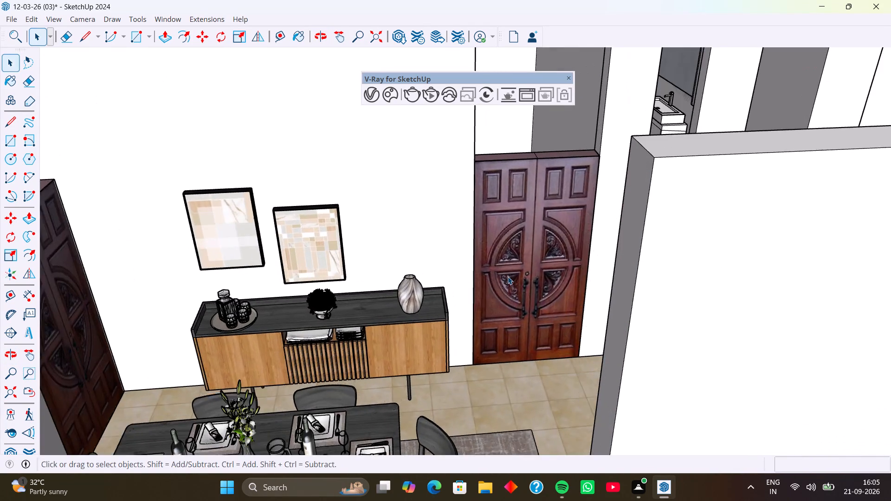
{"action": "scroll", "coordinate": [508, 276], "scroll_direction": "down", "scroll_amount": 4}
{"action": "middle_click_drag", "start_coordinate": [508, 276], "coordinate": [501, 233]}
{"action": "scroll", "coordinate": [496, 234], "scroll_direction": "up", "scroll_amount": 4}
{"action": "scroll", "coordinate": [492, 230], "scroll_direction": "down", "scroll_amount": 3}
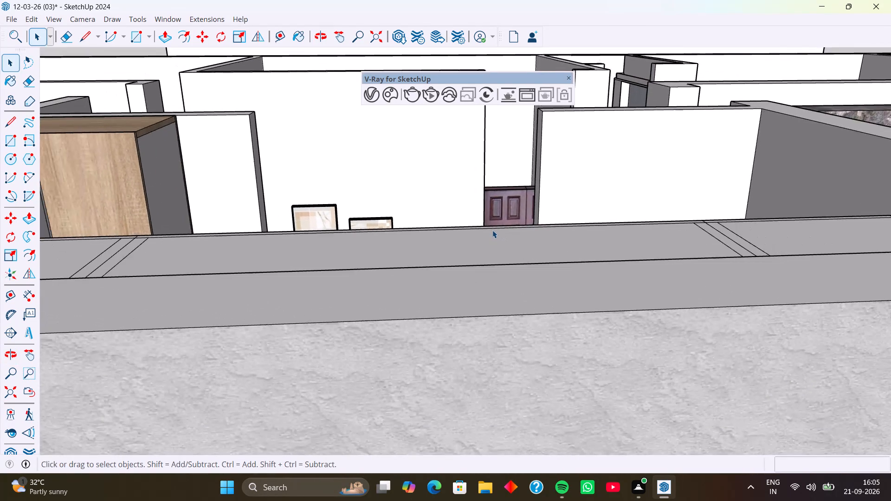
{"action": "middle_click_drag", "start_coordinate": [493, 228], "coordinate": [494, 245]}
{"action": "scroll", "coordinate": [472, 176], "scroll_direction": "up", "scroll_amount": 1}
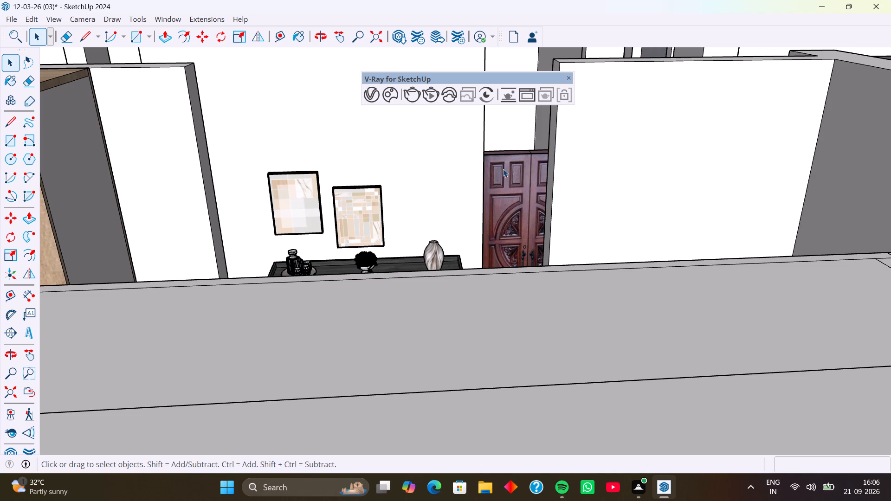
{"action": "middle_click_drag", "start_coordinate": [501, 169], "coordinate": [469, 293], "text": "shift"}
{"action": "middle_click_drag", "start_coordinate": [489, 261], "coordinate": [420, 283]}
{"action": "middle_click_drag", "start_coordinate": [489, 259], "coordinate": [491, 317]}
{"action": "scroll", "coordinate": [470, 374], "scroll_direction": "up", "scroll_amount": 2}
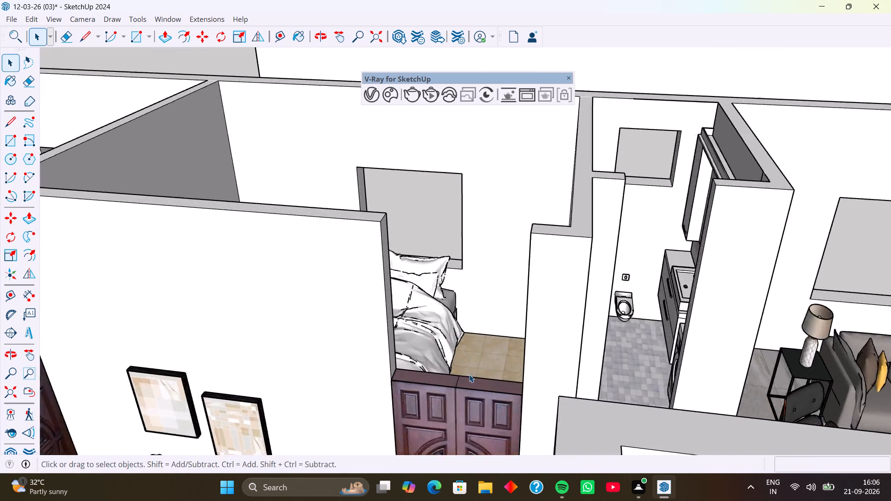
{"action": "scroll", "coordinate": [469, 374], "scroll_direction": "up", "scroll_amount": 5}
{"action": "middle_click_drag", "start_coordinate": [472, 380], "coordinate": [450, 374]}
{"action": "scroll", "coordinate": [443, 356], "scroll_direction": "down", "scroll_amount": 6}
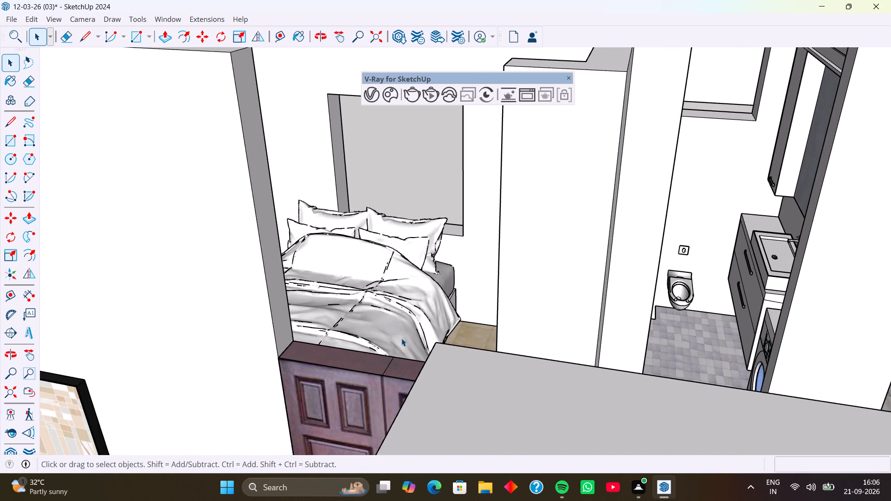
{"action": "scroll", "coordinate": [403, 336], "scroll_direction": "down", "scroll_amount": 3}
{"action": "middle_click_drag", "start_coordinate": [400, 342], "coordinate": [468, 342]}
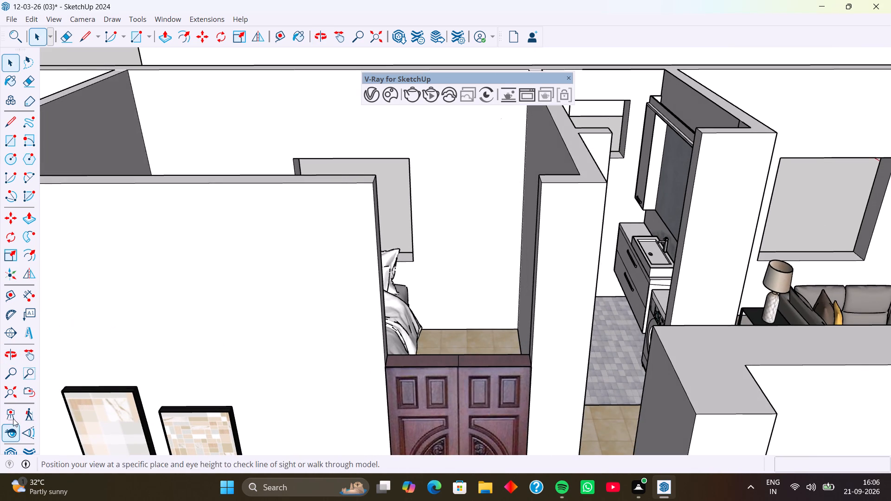
Position the camera on the floor in front of the bedroom's carved double door, facing it, with a 4' eye height.
{"action": "left_click", "coordinate": [13, 413]}
{"action": "scroll", "coordinate": [481, 414], "scroll_direction": "down", "scroll_amount": 2}
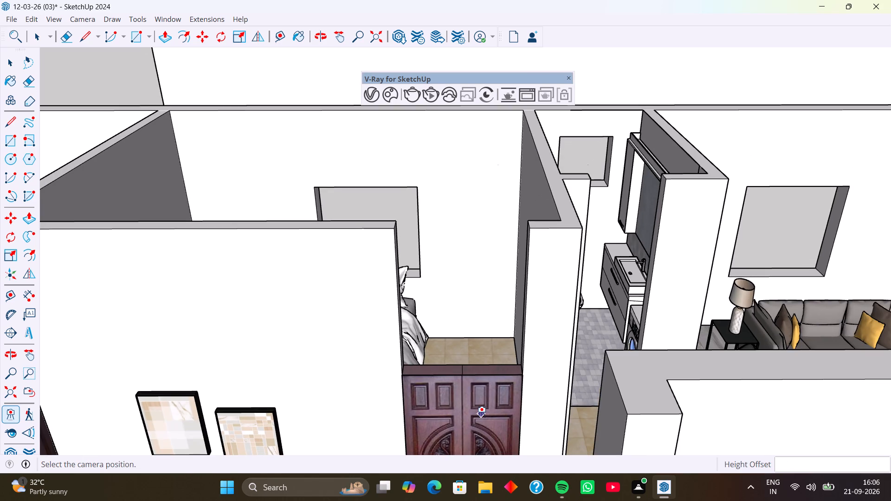
{"action": "middle_click_drag", "start_coordinate": [481, 415], "coordinate": [462, 365], "text": "shift"}
{"action": "middle_click_drag", "start_coordinate": [461, 375], "coordinate": [467, 400]}
{"action": "middle_click_drag", "start_coordinate": [460, 415], "coordinate": [444, 347], "text": "shift"}
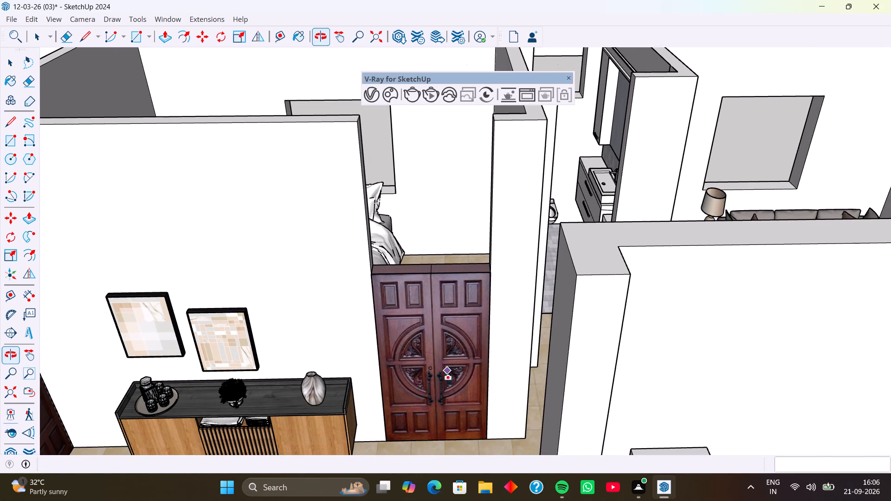
{"action": "left_click_drag", "start_coordinate": [451, 445], "coordinate": [452, 377]}
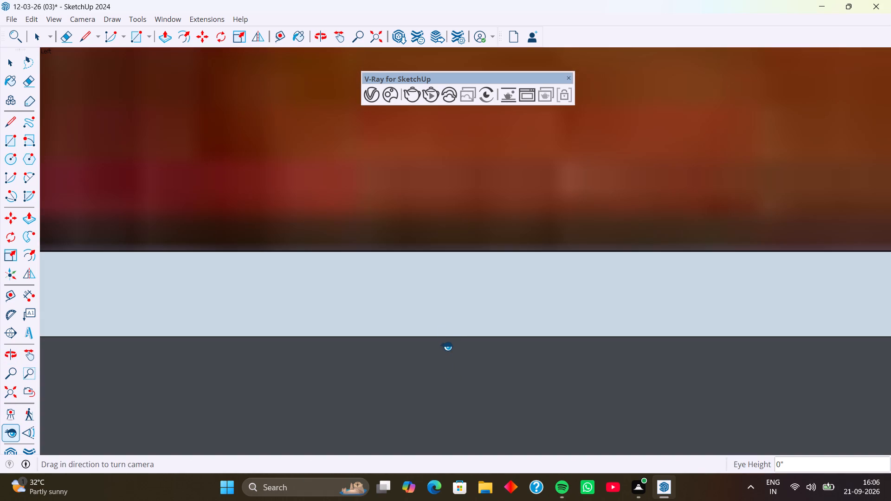
{"action": "scroll", "coordinate": [448, 340], "scroll_direction": "down", "scroll_amount": 5}
{"action": "scroll", "coordinate": [448, 281], "scroll_direction": "down", "scroll_amount": 3}
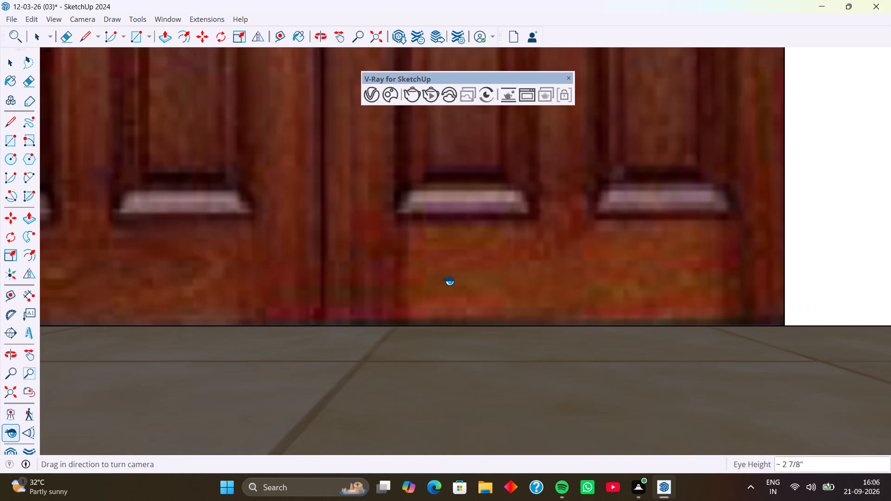
{"action": "key", "text": "4"}
{"action": "key", "text": "apostrophe"}
{"action": "key", "text": "Return"}
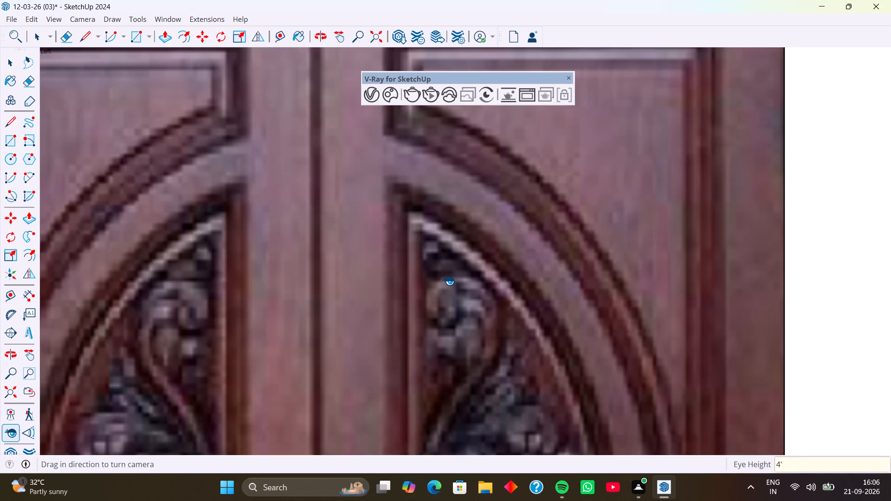
Look around the carved double door and adjoining walls from the interior camera, ending with a zoom to the entire model.
{"action": "scroll", "coordinate": [433, 263], "scroll_direction": "down", "scroll_amount": 10}
{"action": "middle_click_drag", "start_coordinate": [438, 290], "coordinate": [434, 291], "text": "shift"}
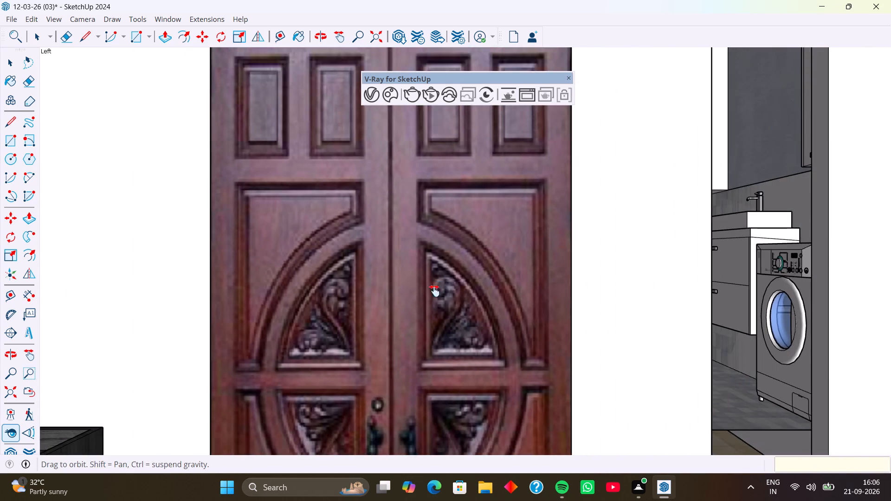
{"action": "middle_click_drag", "start_coordinate": [434, 291], "coordinate": [349, 321], "text": "shift"}
{"action": "scroll", "coordinate": [366, 315], "scroll_direction": "down", "scroll_amount": 10}
{"action": "middle_click_drag", "start_coordinate": [403, 344], "coordinate": [348, 364]}
{"action": "scroll", "coordinate": [383, 307], "scroll_direction": "down", "scroll_amount": 8}
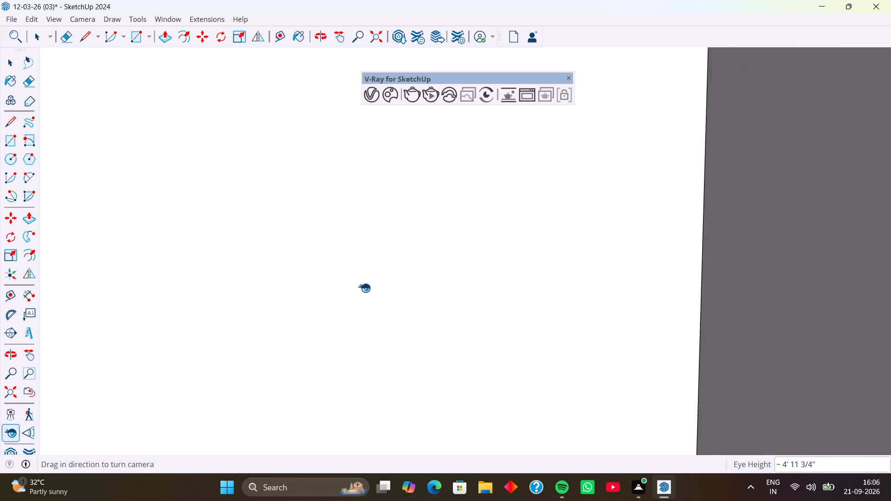
{"action": "scroll", "coordinate": [364, 288], "scroll_direction": "down", "scroll_amount": 13}
{"action": "left_click", "coordinate": [374, 36]}
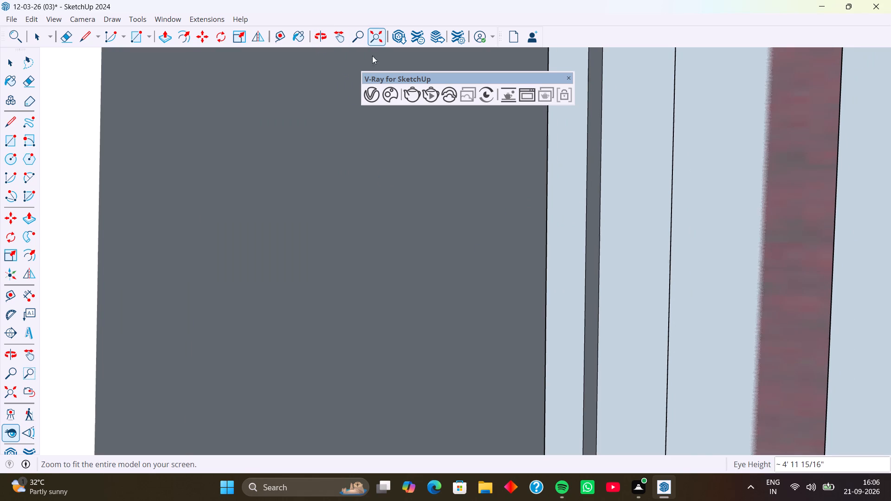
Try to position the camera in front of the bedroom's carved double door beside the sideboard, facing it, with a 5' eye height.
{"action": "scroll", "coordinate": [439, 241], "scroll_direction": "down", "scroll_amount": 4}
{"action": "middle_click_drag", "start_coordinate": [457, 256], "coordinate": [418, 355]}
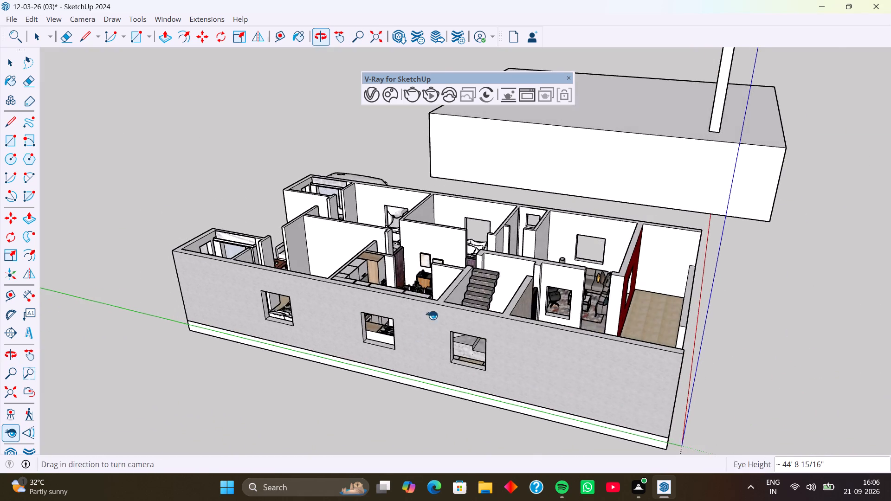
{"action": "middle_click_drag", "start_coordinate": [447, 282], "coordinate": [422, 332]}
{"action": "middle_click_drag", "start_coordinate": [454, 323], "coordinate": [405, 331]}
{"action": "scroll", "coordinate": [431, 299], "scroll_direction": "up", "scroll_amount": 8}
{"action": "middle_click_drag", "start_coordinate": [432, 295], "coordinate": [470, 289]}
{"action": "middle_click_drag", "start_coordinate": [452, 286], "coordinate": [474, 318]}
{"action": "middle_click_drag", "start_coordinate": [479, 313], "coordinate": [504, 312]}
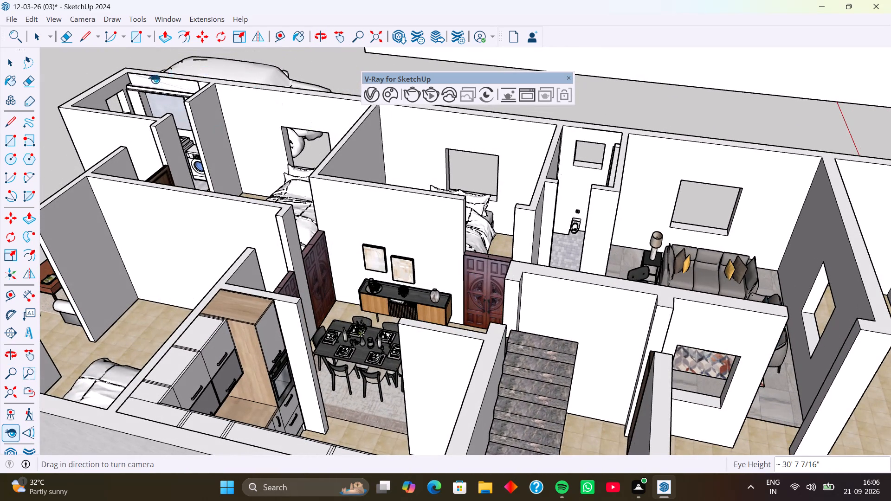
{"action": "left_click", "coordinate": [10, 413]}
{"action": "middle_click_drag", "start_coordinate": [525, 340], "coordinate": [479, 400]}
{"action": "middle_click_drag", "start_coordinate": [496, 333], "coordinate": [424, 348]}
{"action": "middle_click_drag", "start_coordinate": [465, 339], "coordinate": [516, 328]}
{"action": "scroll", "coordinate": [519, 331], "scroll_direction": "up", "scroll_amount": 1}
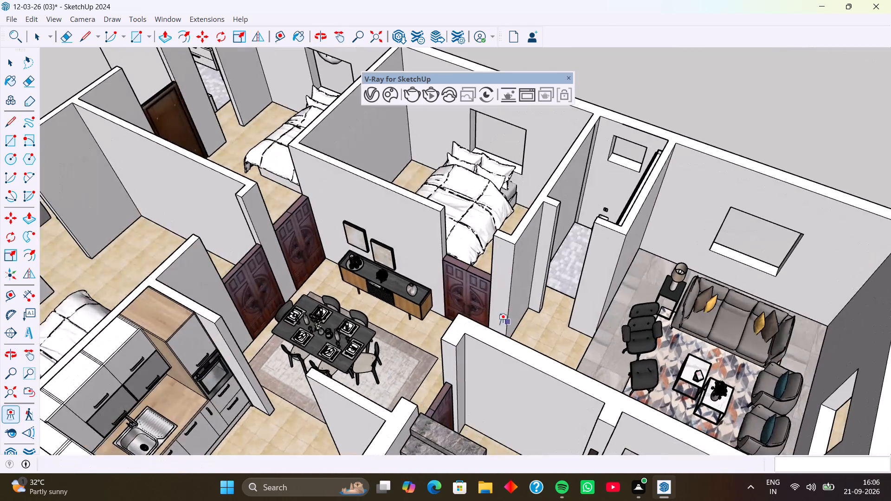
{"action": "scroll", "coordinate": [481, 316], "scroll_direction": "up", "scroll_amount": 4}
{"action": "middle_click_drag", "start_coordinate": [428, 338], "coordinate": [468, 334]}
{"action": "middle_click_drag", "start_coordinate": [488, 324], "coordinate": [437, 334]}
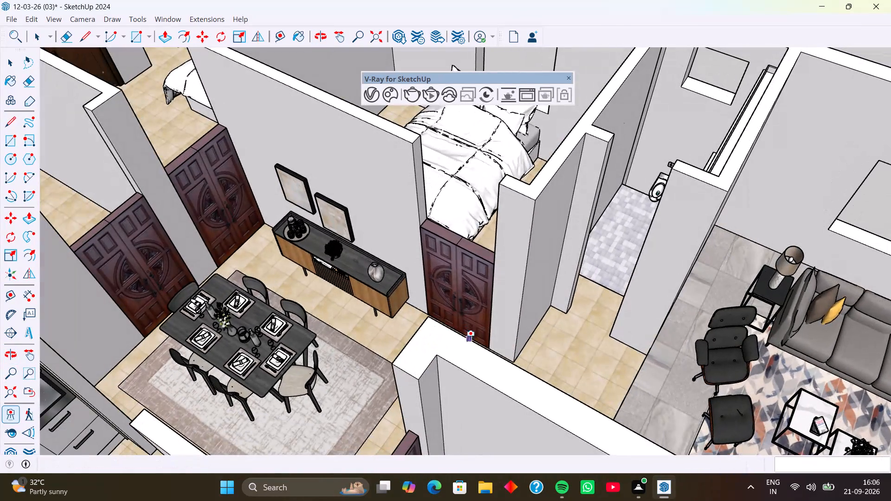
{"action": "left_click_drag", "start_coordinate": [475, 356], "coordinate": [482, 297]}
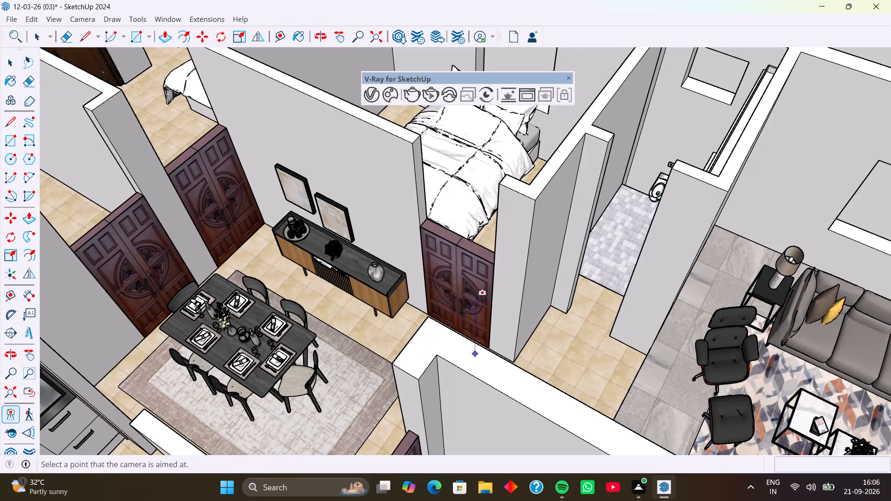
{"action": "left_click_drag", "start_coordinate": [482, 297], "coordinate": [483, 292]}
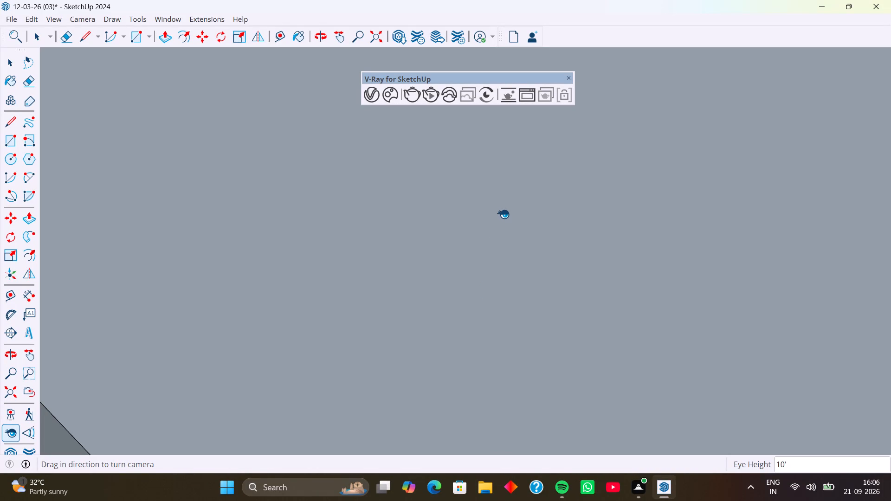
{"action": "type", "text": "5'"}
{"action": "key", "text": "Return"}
Remove the carved double door in the bedroom doorway beside the sideboard from view.
{"action": "scroll", "coordinate": [526, 151], "scroll_direction": "down", "scroll_amount": 5}
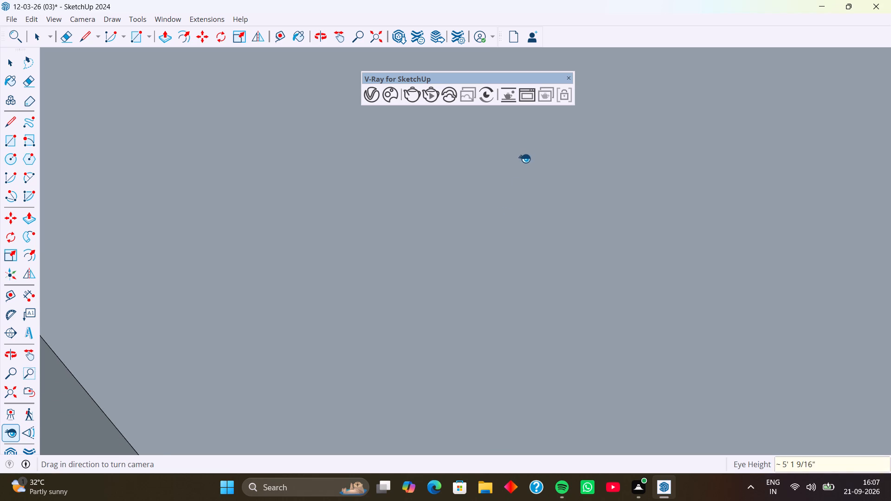
{"action": "scroll", "coordinate": [524, 158], "scroll_direction": "down", "scroll_amount": 1}
{"action": "scroll", "coordinate": [534, 157], "scroll_direction": "down", "scroll_amount": 20}
{"action": "scroll", "coordinate": [534, 157], "scroll_direction": "down", "scroll_amount": 5}
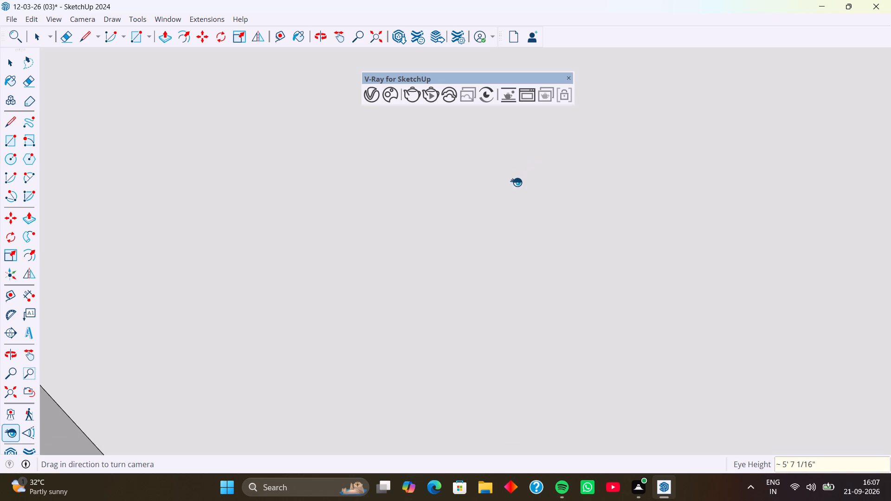
{"action": "scroll", "coordinate": [516, 182], "scroll_direction": "down", "scroll_amount": 20}
{"action": "scroll", "coordinate": [516, 182], "scroll_direction": "down", "scroll_amount": 3}
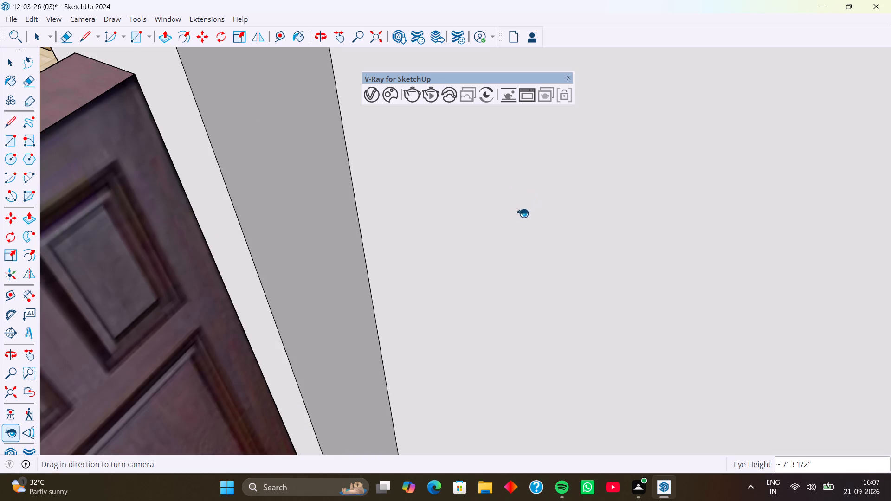
{"action": "scroll", "coordinate": [445, 212], "scroll_direction": "down", "scroll_amount": 9}
{"action": "middle_click_drag", "start_coordinate": [286, 247], "coordinate": [261, 252]}
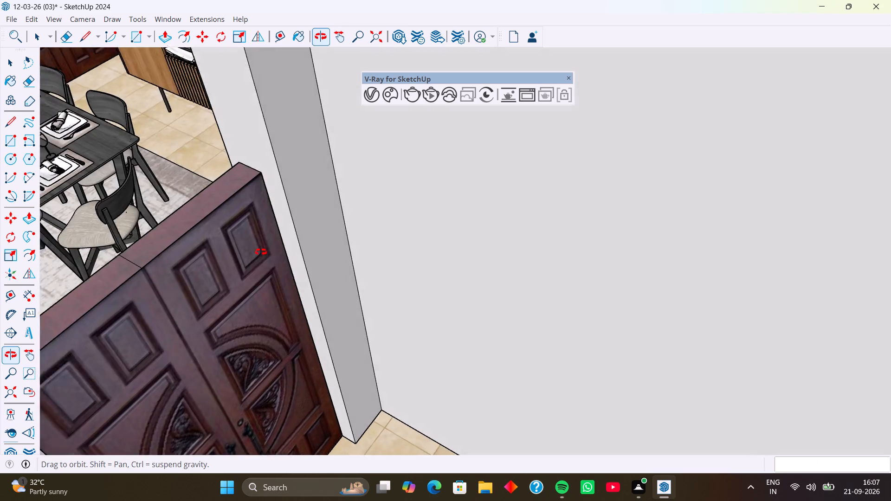
{"action": "middle_click_drag", "start_coordinate": [261, 252], "coordinate": [242, 251]}
{"action": "scroll", "coordinate": [236, 249], "scroll_direction": "down", "scroll_amount": 10}
{"action": "middle_click_drag", "start_coordinate": [259, 292], "coordinate": [315, 296]}
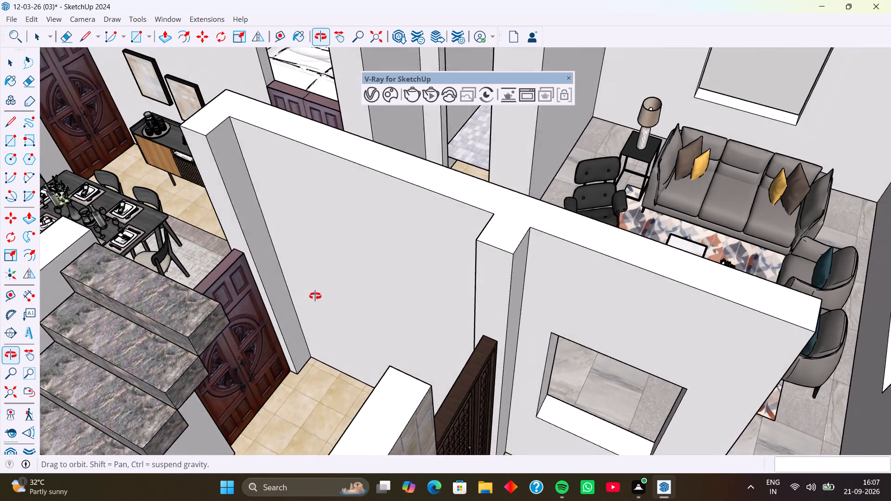
{"action": "middle_click_drag", "start_coordinate": [315, 296], "coordinate": [252, 312]}
{"action": "middle_click", "coordinate": [283, 273]}
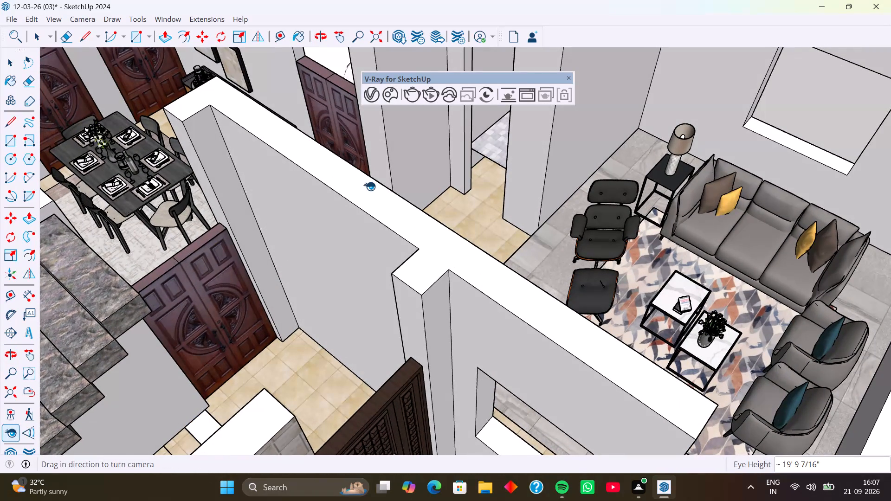
{"action": "middle_click_drag", "start_coordinate": [369, 186], "coordinate": [361, 345], "text": "shift"}
{"action": "middle_click_drag", "start_coordinate": [417, 320], "coordinate": [428, 318]}
{"action": "middle_click_drag", "start_coordinate": [385, 302], "coordinate": [414, 306]}
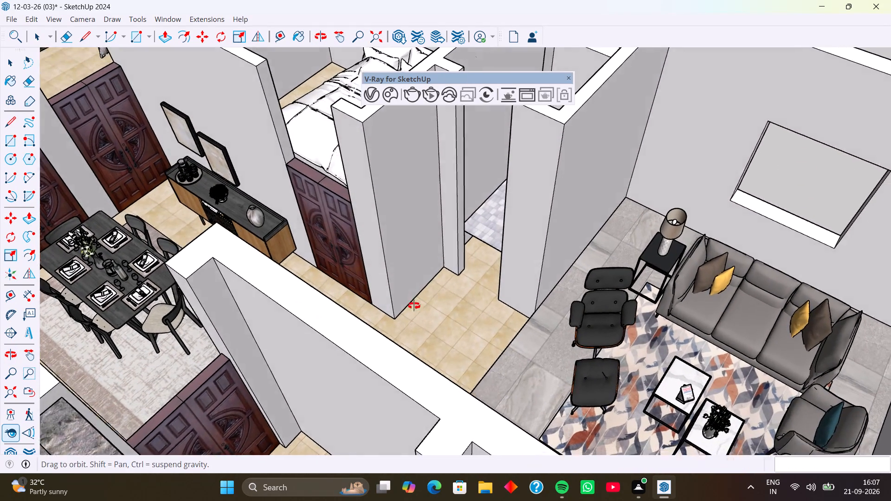
{"action": "middle_click_drag", "start_coordinate": [414, 306], "coordinate": [456, 308]}
{"action": "middle_click_drag", "start_coordinate": [375, 257], "coordinate": [469, 297]}
{"action": "middle_click_drag", "start_coordinate": [448, 293], "coordinate": [537, 306]}
{"action": "middle_click_drag", "start_coordinate": [471, 291], "coordinate": [479, 269]}
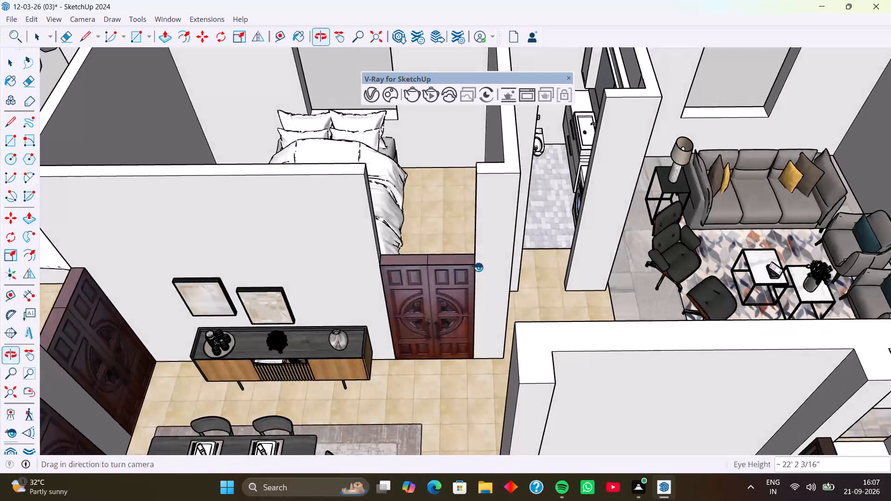
{"action": "key", "text": "space"}
{"action": "left_click", "coordinate": [422, 281]}
{"action": "right_click", "coordinate": [427, 280]}
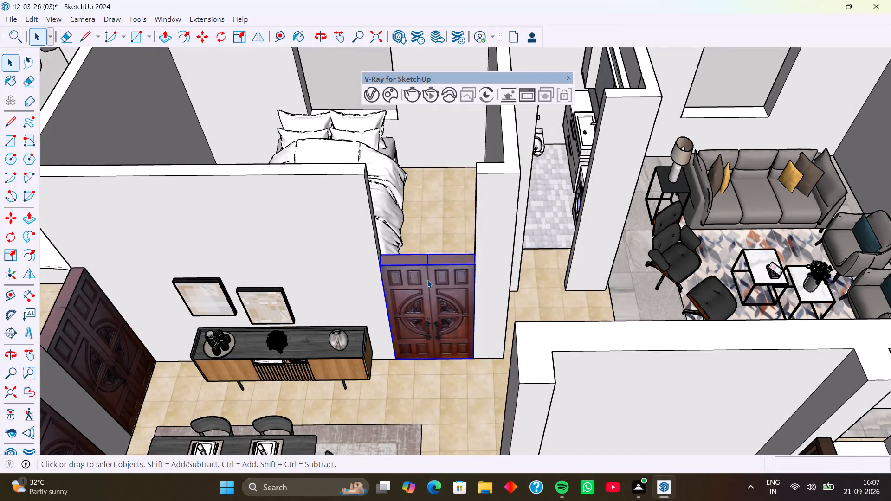
{"action": "left_click", "coordinate": [529, 37]}
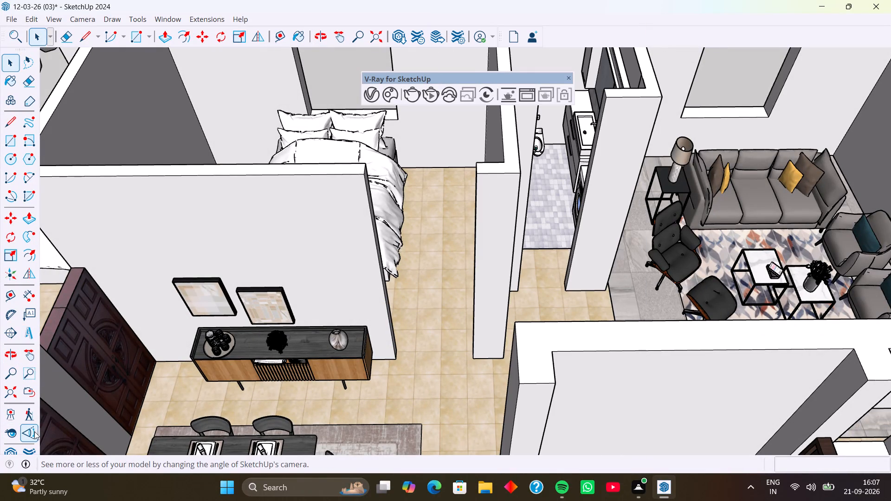
Position the camera on the dining-area floor facing through the open bedroom doorway, trying a 5' eye height and then setting 3'.
{"action": "left_click", "coordinate": [4, 411]}
{"action": "middle_click_drag", "start_coordinate": [490, 396], "coordinate": [412, 392]}
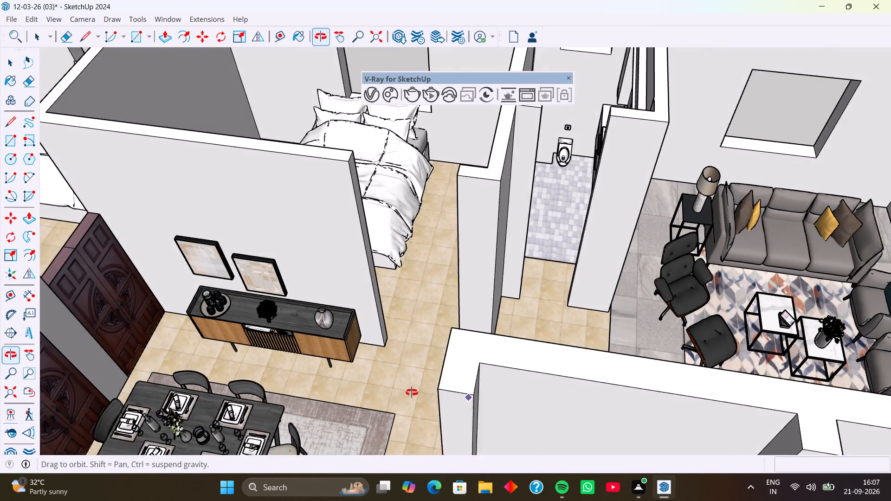
{"action": "middle_click_drag", "start_coordinate": [412, 392], "coordinate": [410, 392]}
{"action": "middle_click_drag", "start_coordinate": [396, 383], "coordinate": [429, 378]}
{"action": "left_click_drag", "start_coordinate": [419, 398], "coordinate": [423, 372]}
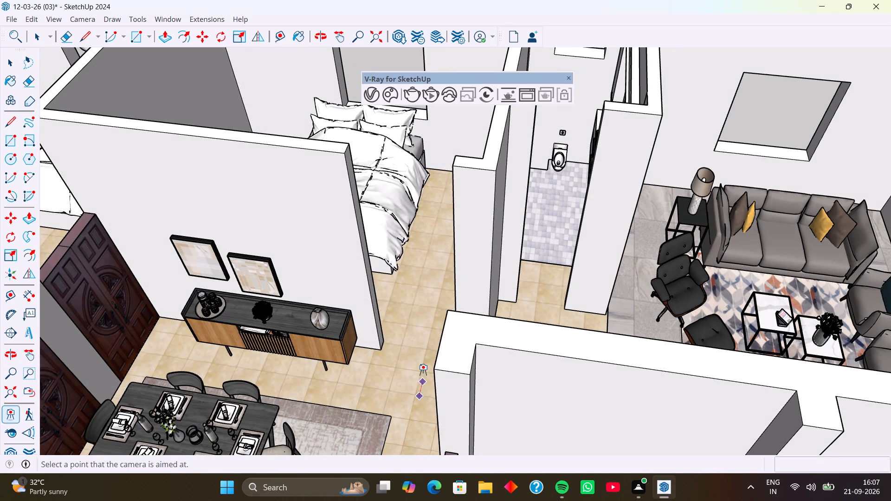
{"action": "left_click_drag", "start_coordinate": [423, 372], "coordinate": [427, 302]}
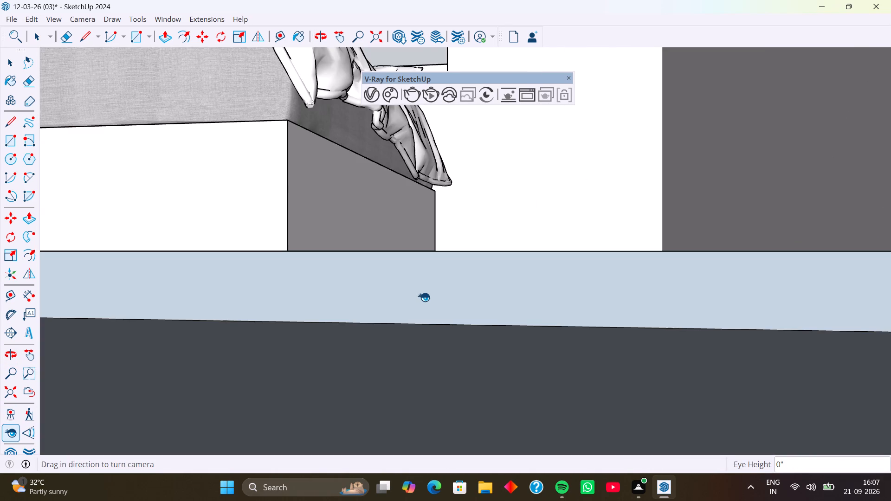
{"action": "type", "text": "5'"}
{"action": "key", "text": "Return"}
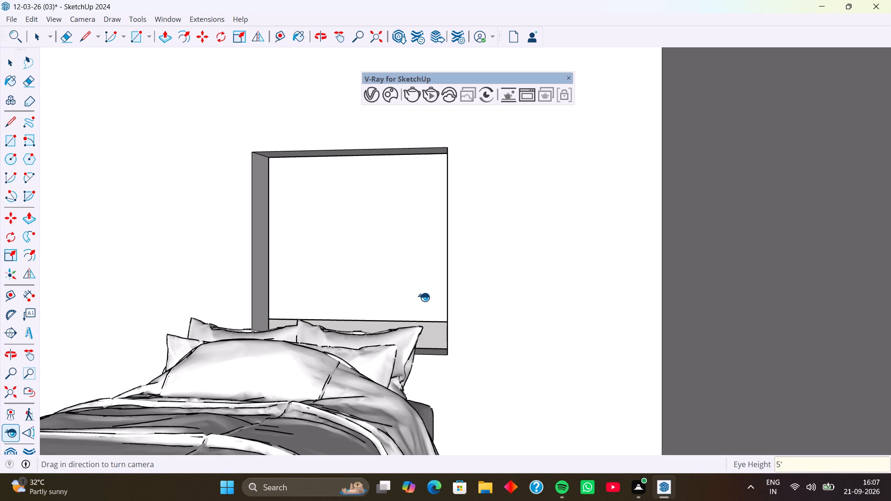
{"action": "type", "text": "3'"}
{"action": "key", "text": "Return"}
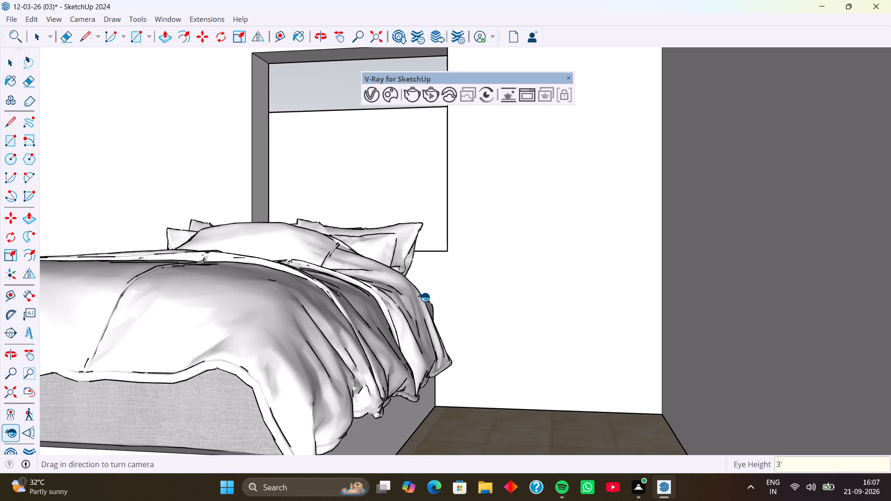
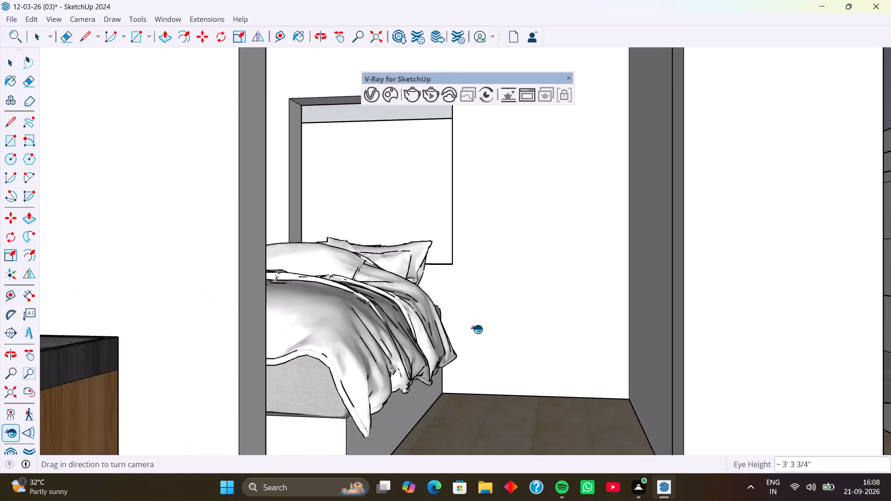
Position the camera on the bedroom floor just inside the open doorway, facing the bed, trying 6' and 5' eye heights and ending at 4'.
{"action": "middle_click_drag", "start_coordinate": [525, 368], "coordinate": [514, 394]}
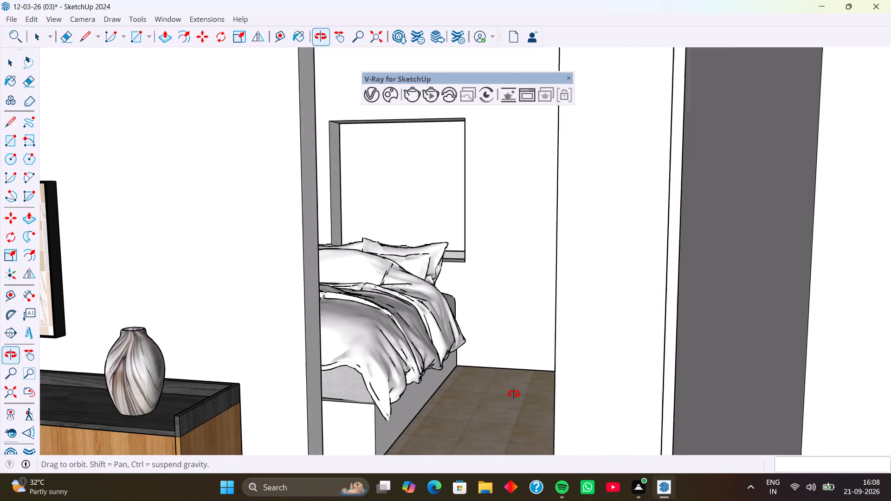
{"action": "middle_click_drag", "start_coordinate": [514, 394], "coordinate": [512, 393]}
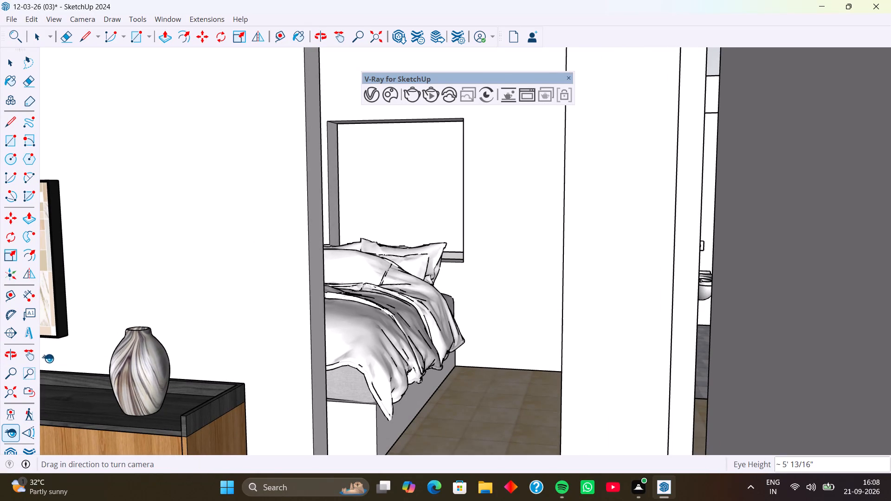
{"action": "left_click", "coordinate": [10, 412]}
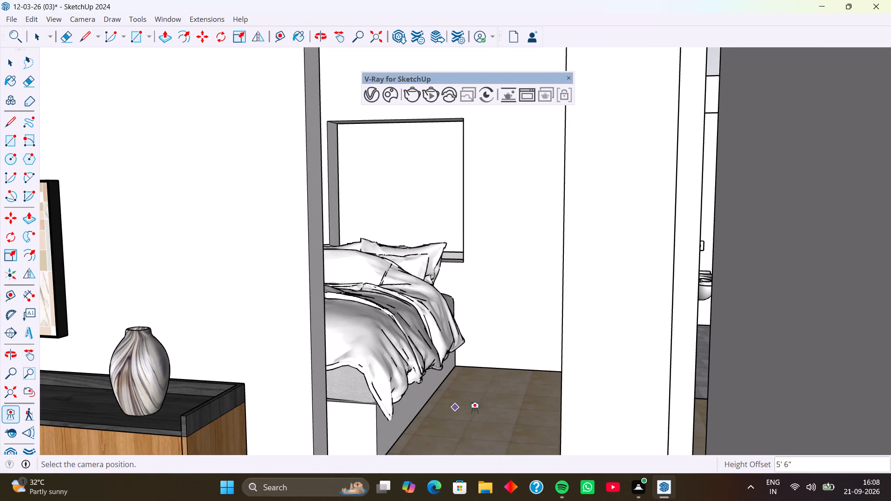
{"action": "middle_click_drag", "start_coordinate": [515, 417], "coordinate": [496, 370], "text": "shift"}
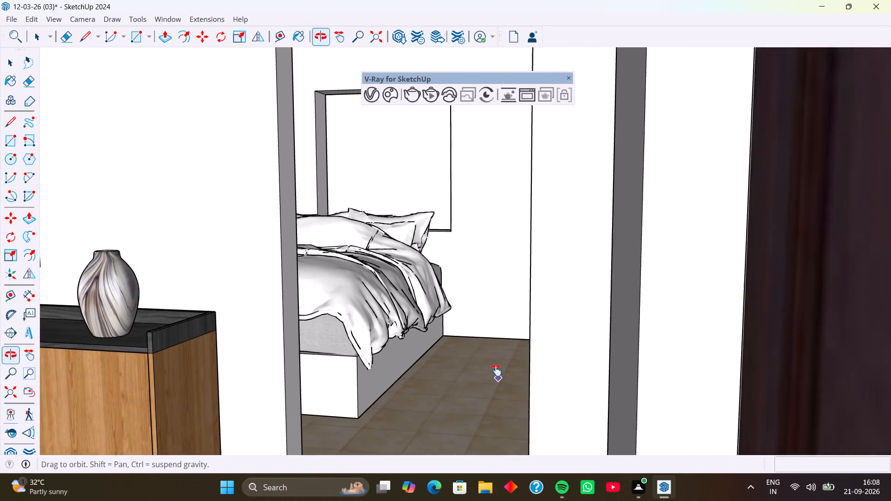
{"action": "middle_click_drag", "start_coordinate": [496, 370], "coordinate": [495, 368], "text": "shift"}
{"action": "left_click_drag", "start_coordinate": [510, 445], "coordinate": [474, 416]}
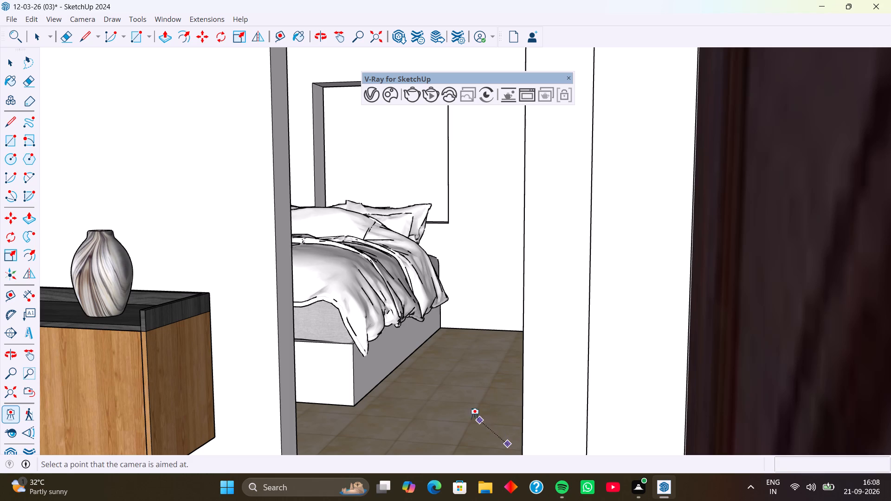
{"action": "left_click_drag", "start_coordinate": [474, 416], "coordinate": [439, 411]}
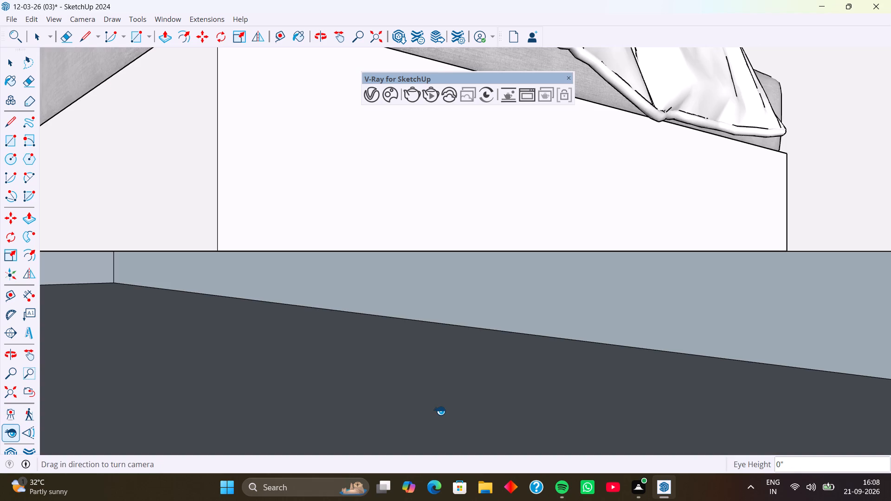
{"action": "type", "text": "6'"}
{"action": "key", "text": "Return"}
{"action": "type", "text": "5'"}
{"action": "key", "text": "Return"}
{"action": "type", "text": "4'"}
{"action": "key", "text": "Return"}
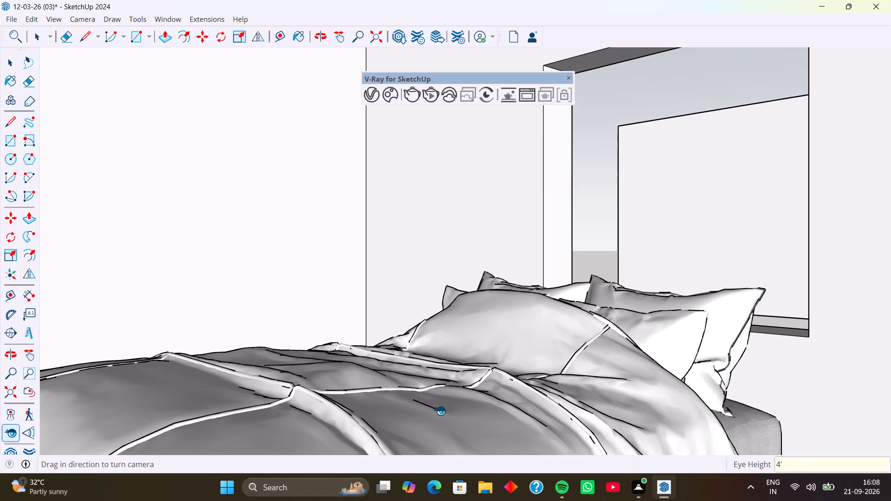
Look over the surrounding walls and carved doors while backing the view out of the bedroom until outside the house.
{"action": "scroll", "coordinate": [439, 411], "scroll_direction": "down", "scroll_amount": 6}
{"action": "scroll", "coordinate": [439, 411], "scroll_direction": "up", "scroll_amount": 5}
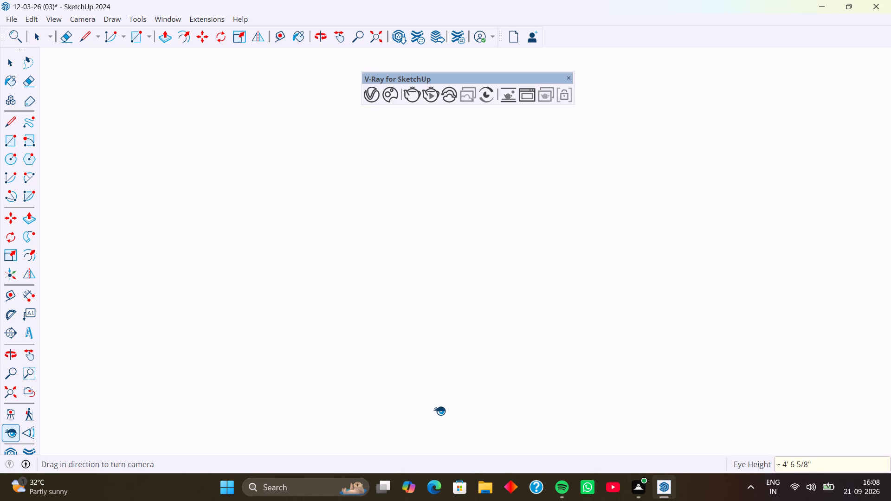
{"action": "scroll", "coordinate": [439, 411], "scroll_direction": "up", "scroll_amount": 3}
{"action": "scroll", "coordinate": [439, 411], "scroll_direction": "down", "scroll_amount": 5}
{"action": "scroll", "coordinate": [439, 411], "scroll_direction": "down", "scroll_amount": 18}
{"action": "scroll", "coordinate": [457, 347], "scroll_direction": "down", "scroll_amount": 20}
{"action": "scroll", "coordinate": [457, 347], "scroll_direction": "down", "scroll_amount": 11}
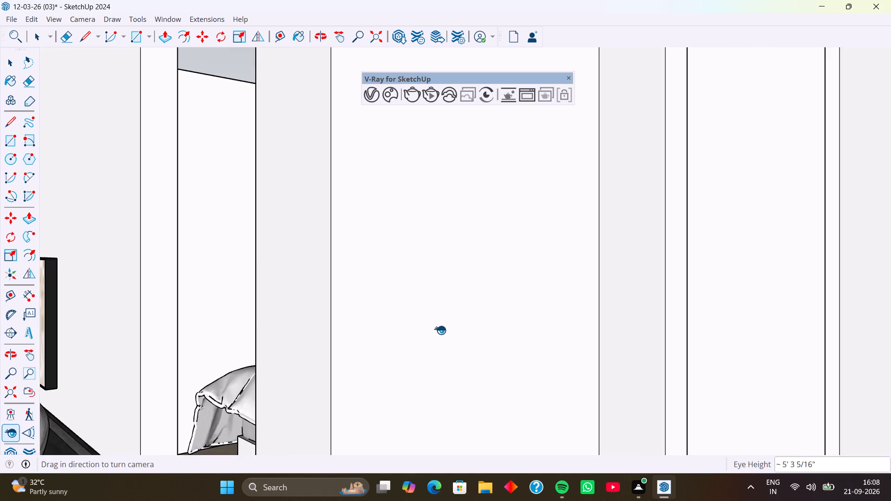
{"action": "scroll", "coordinate": [440, 330], "scroll_direction": "down", "scroll_amount": 3}
{"action": "middle_click_drag", "start_coordinate": [396, 340], "coordinate": [432, 340]}
{"action": "scroll", "coordinate": [407, 349], "scroll_direction": "down", "scroll_amount": 12}
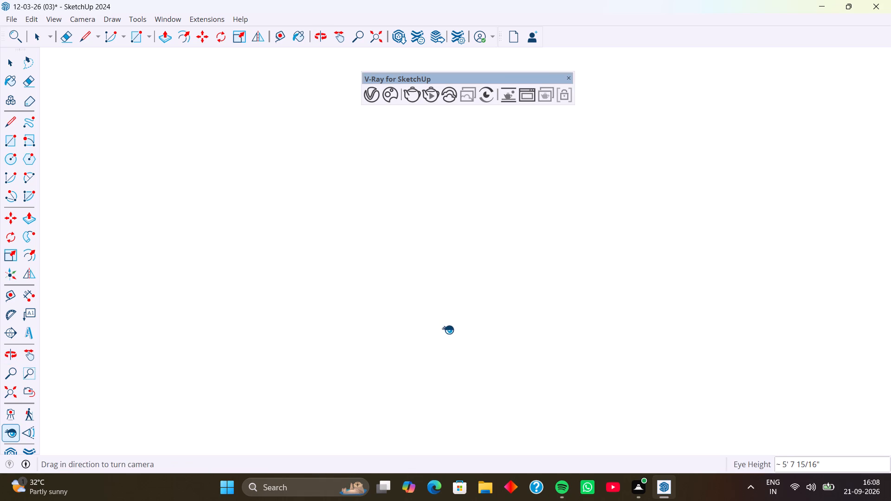
{"action": "scroll", "coordinate": [448, 329], "scroll_direction": "down", "scroll_amount": 20}
{"action": "scroll", "coordinate": [448, 329], "scroll_direction": "down", "scroll_amount": 13}
{"action": "scroll", "coordinate": [523, 275], "scroll_direction": "down", "scroll_amount": 20}
{"action": "scroll", "coordinate": [523, 275], "scroll_direction": "down", "scroll_amount": 13}
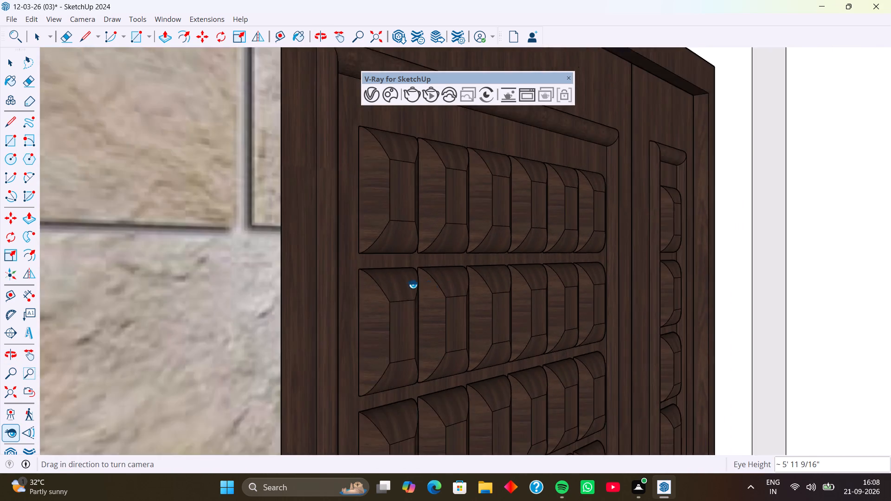
{"action": "scroll", "coordinate": [412, 284], "scroll_direction": "down", "scroll_amount": 20}
{"action": "scroll", "coordinate": [412, 284], "scroll_direction": "down", "scroll_amount": 8}
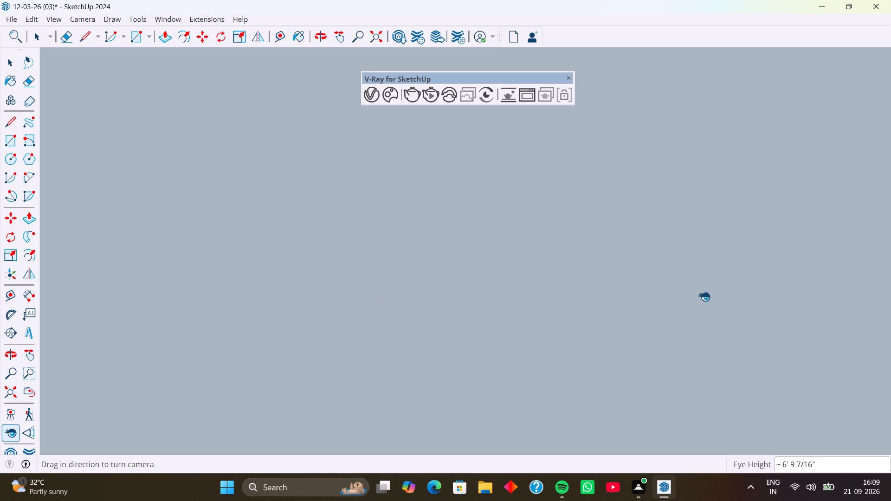
{"action": "scroll", "coordinate": [704, 296], "scroll_direction": "down", "scroll_amount": 20}
{"action": "scroll", "coordinate": [704, 296], "scroll_direction": "down", "scroll_amount": 12}
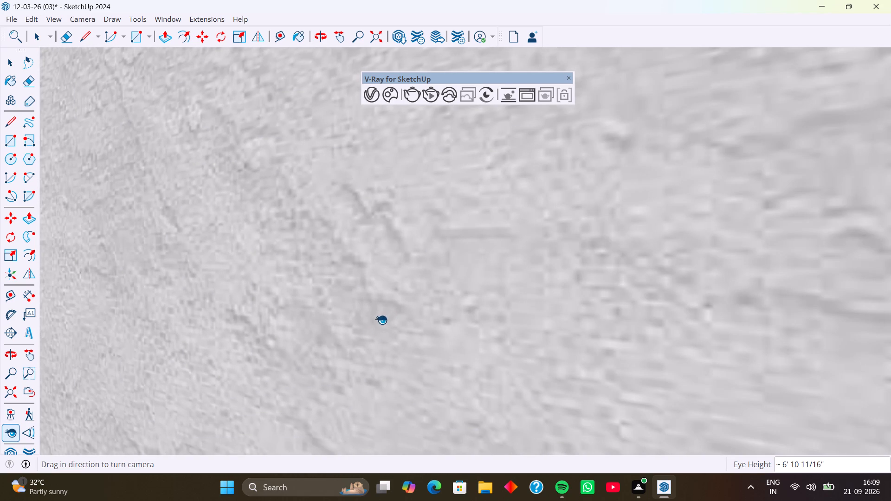
{"action": "scroll", "coordinate": [381, 323], "scroll_direction": "down", "scroll_amount": 5}
{"action": "scroll", "coordinate": [439, 330], "scroll_direction": "down", "scroll_amount": 18}
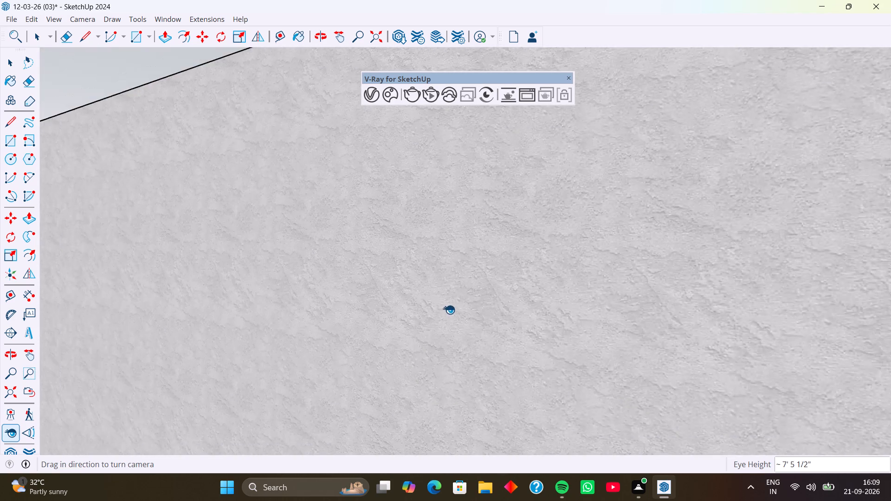
{"action": "scroll", "coordinate": [449, 309], "scroll_direction": "down", "scroll_amount": 20}
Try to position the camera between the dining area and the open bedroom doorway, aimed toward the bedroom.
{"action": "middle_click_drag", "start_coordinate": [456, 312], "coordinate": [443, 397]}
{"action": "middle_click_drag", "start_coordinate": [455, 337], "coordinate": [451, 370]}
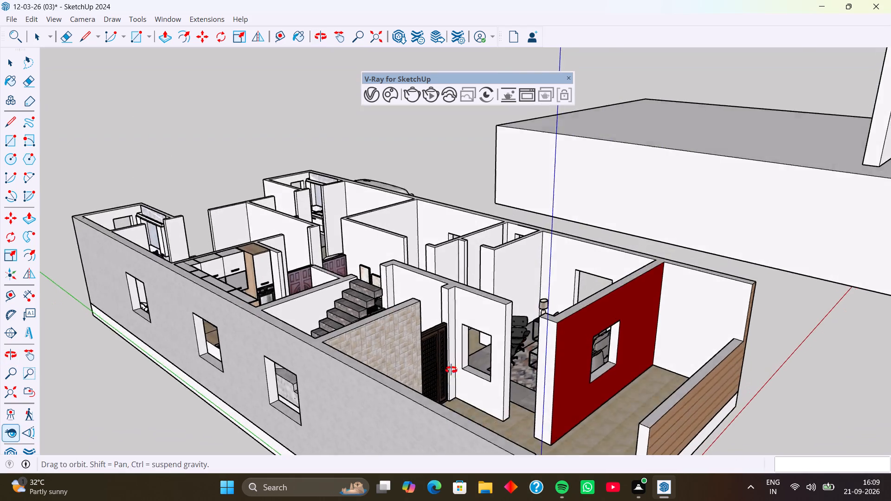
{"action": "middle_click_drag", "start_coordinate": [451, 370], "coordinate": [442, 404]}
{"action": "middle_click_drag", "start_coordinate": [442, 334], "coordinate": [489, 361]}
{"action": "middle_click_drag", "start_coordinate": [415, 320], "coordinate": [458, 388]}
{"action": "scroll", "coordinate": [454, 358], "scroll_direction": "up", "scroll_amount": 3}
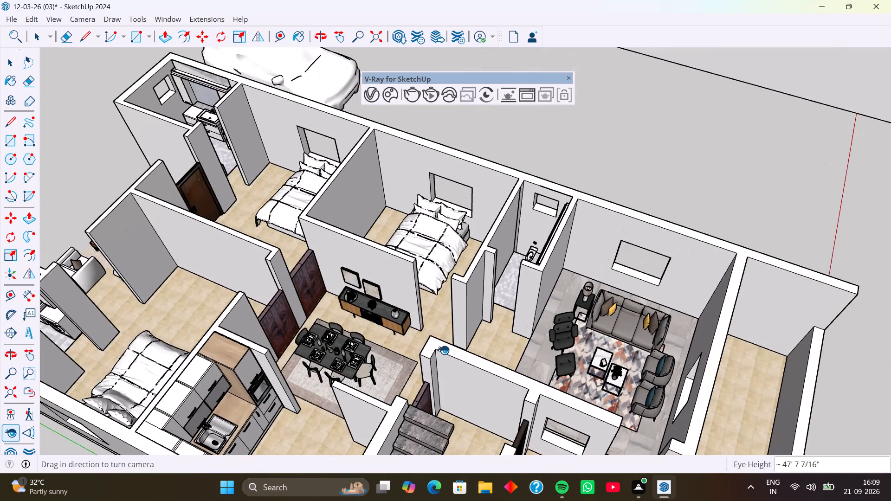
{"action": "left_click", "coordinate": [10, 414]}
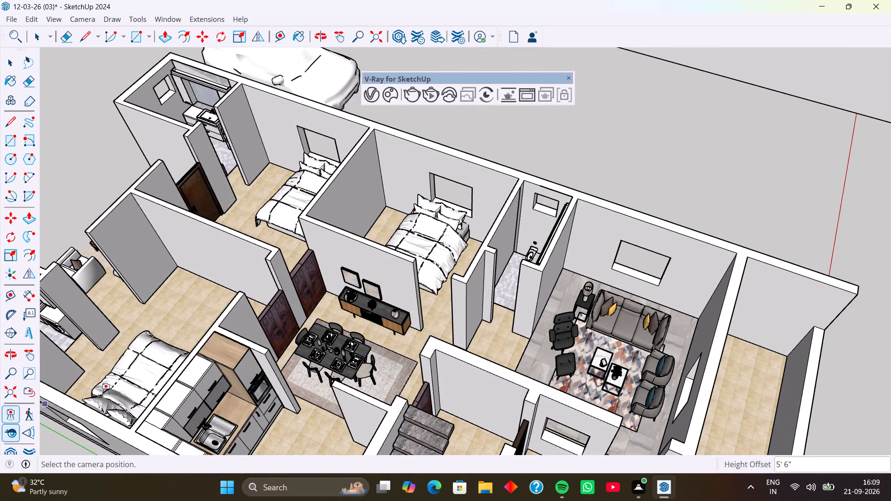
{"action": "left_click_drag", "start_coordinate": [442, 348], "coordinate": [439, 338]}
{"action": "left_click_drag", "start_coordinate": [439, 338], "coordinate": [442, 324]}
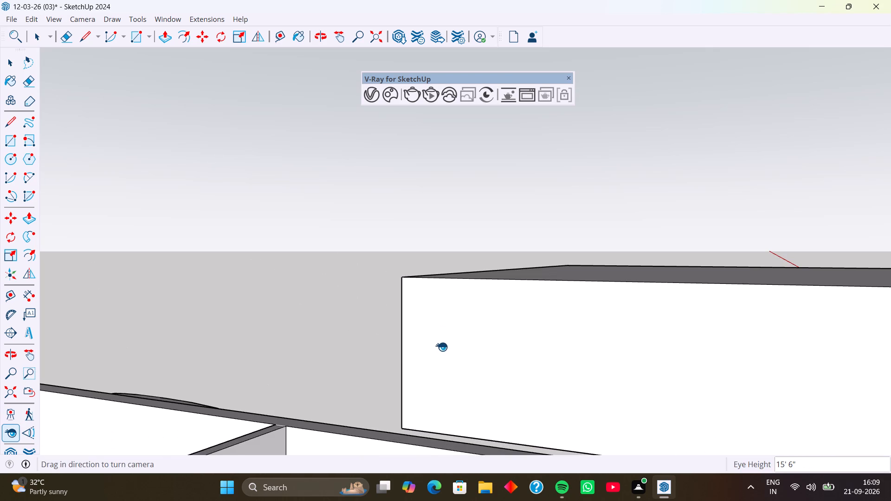
Examine the bedroom, its open doorway and the adjoining sideboard and dining area from above.
{"action": "scroll", "coordinate": [441, 347], "scroll_direction": "down", "scroll_amount": 3}
{"action": "middle_click_drag", "start_coordinate": [440, 393], "coordinate": [458, 285], "text": "shift"}
{"action": "middle_click_drag", "start_coordinate": [460, 328], "coordinate": [424, 450]}
{"action": "middle_click_drag", "start_coordinate": [439, 398], "coordinate": [433, 370], "text": "shift"}
{"action": "middle_click_drag", "start_coordinate": [435, 370], "coordinate": [429, 413]}
{"action": "middle_click_drag", "start_coordinate": [439, 388], "coordinate": [394, 406]}
{"action": "scroll", "coordinate": [438, 383], "scroll_direction": "up", "scroll_amount": 3}
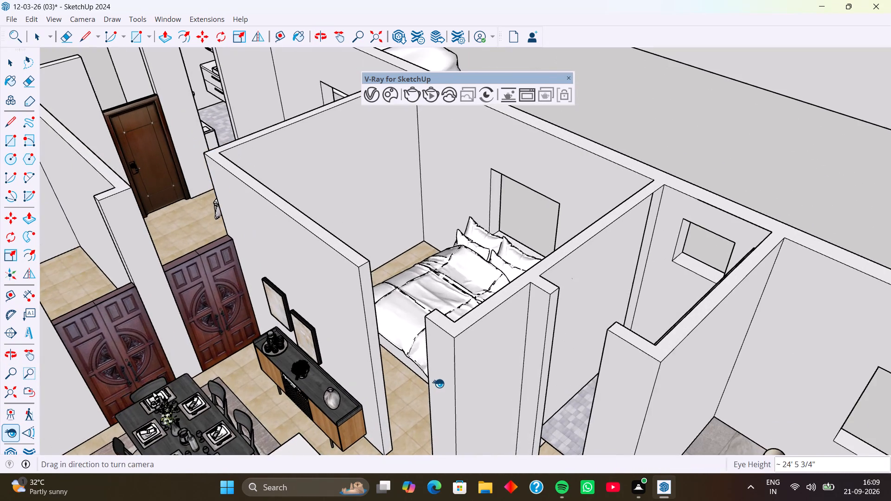
{"action": "middle_click_drag", "start_coordinate": [429, 389], "coordinate": [455, 385], "text": "shift"}
{"action": "middle_click_drag", "start_coordinate": [440, 390], "coordinate": [471, 386]}
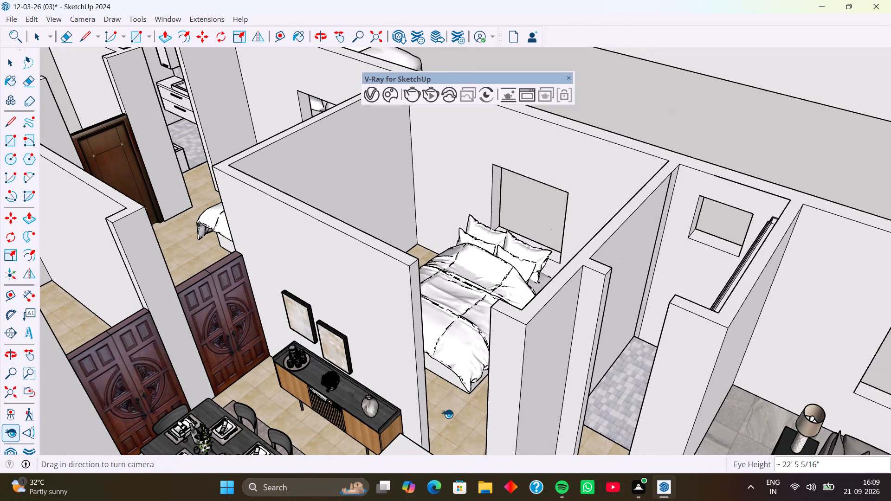
{"action": "left_click_drag", "start_coordinate": [458, 441], "coordinate": [459, 387]}
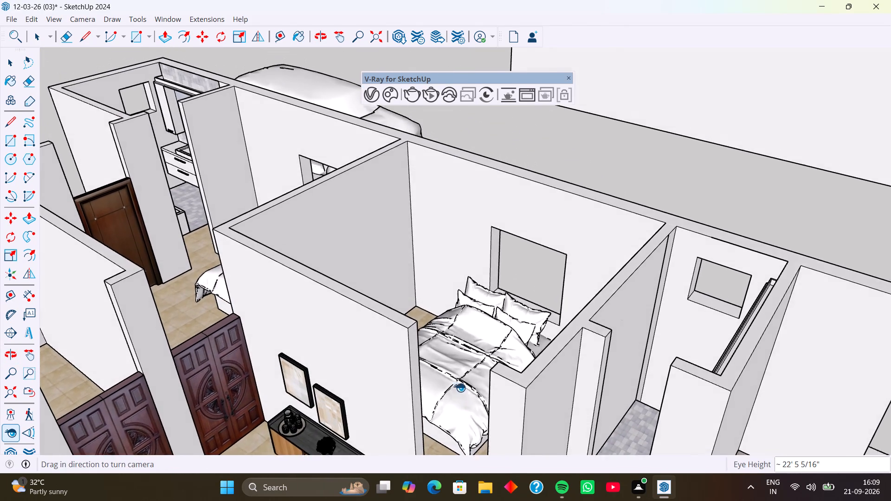
{"action": "left_click_drag", "start_coordinate": [459, 387], "coordinate": [455, 405]}
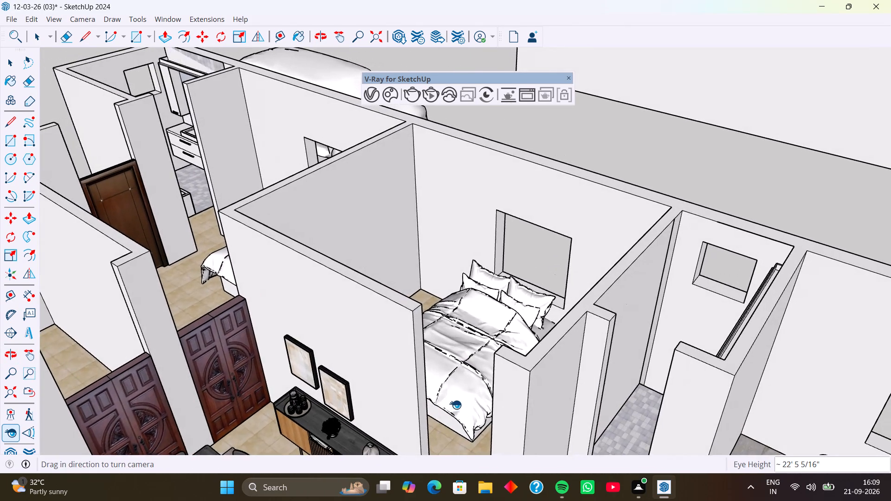
{"action": "left_click_drag", "start_coordinate": [455, 405], "coordinate": [445, 403]}
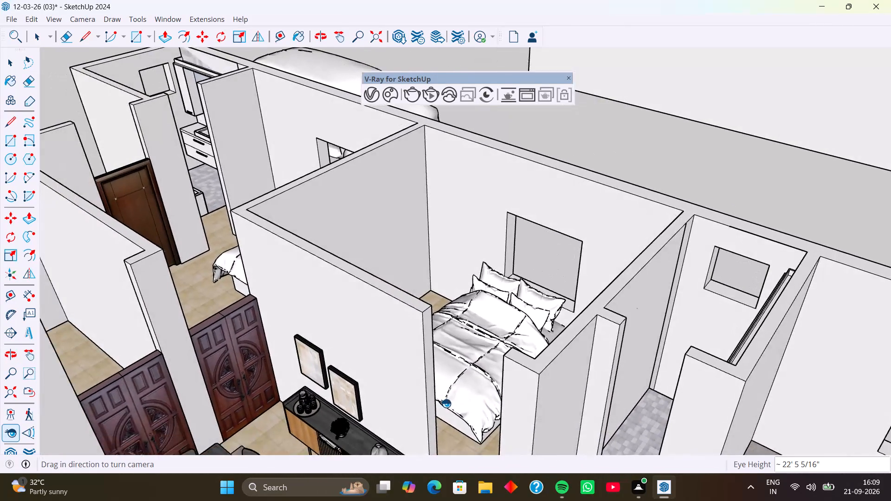
{"action": "left_click_drag", "start_coordinate": [445, 403], "coordinate": [458, 401]}
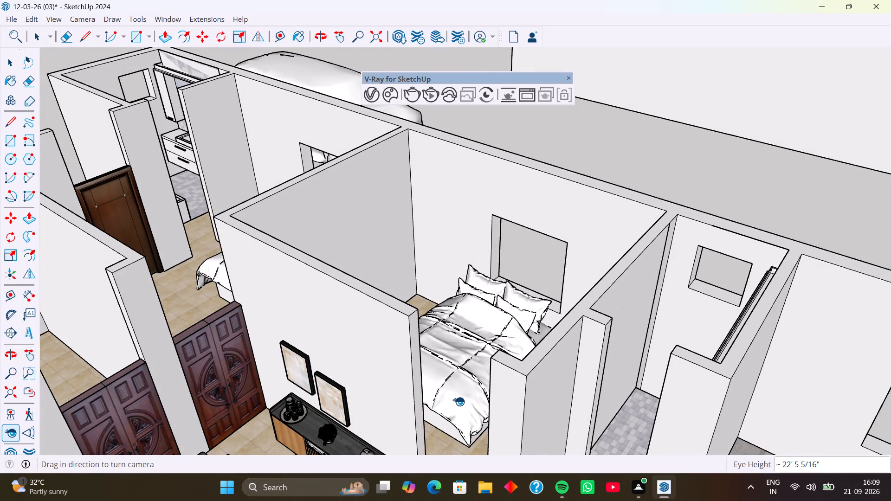
{"action": "left_click_drag", "start_coordinate": [458, 401], "coordinate": [477, 407]}
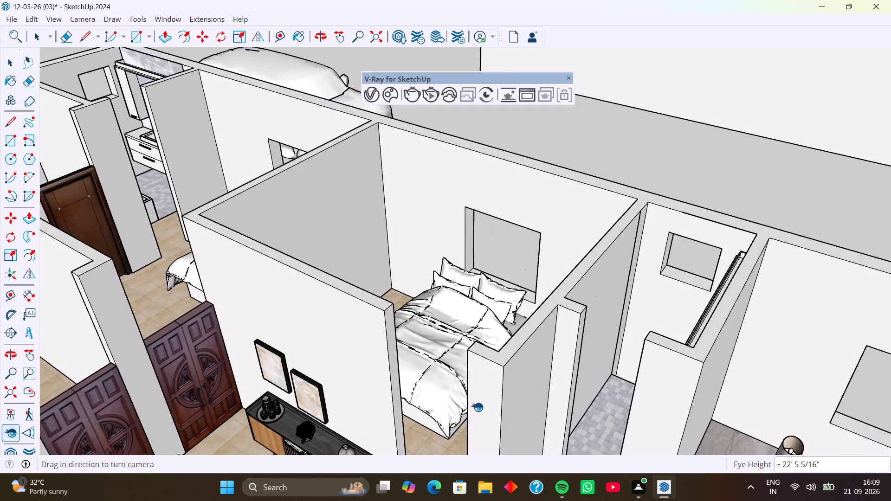
{"action": "left_click_drag", "start_coordinate": [477, 407], "coordinate": [441, 410]}
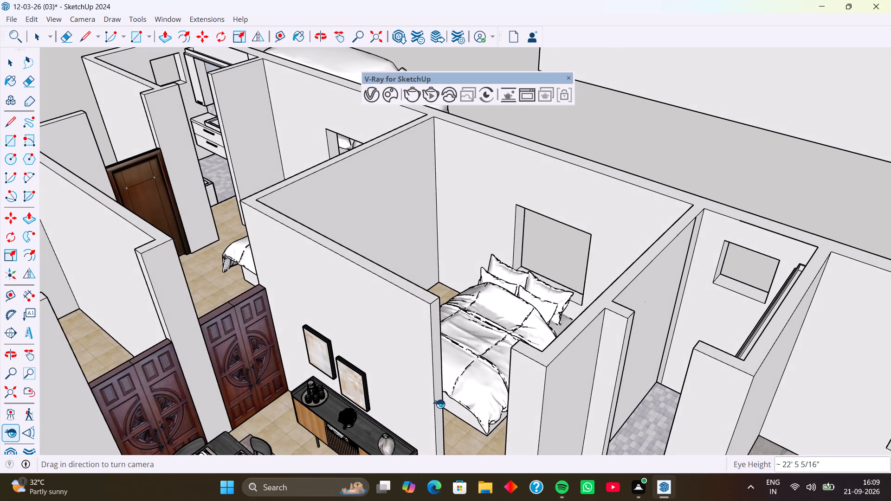
{"action": "scroll", "coordinate": [443, 405], "scroll_direction": "down", "scroll_amount": 2}
{"action": "middle_click_drag", "start_coordinate": [450, 415], "coordinate": [442, 316], "text": "shift"}
{"action": "middle_click_drag", "start_coordinate": [450, 339], "coordinate": [447, 375]}
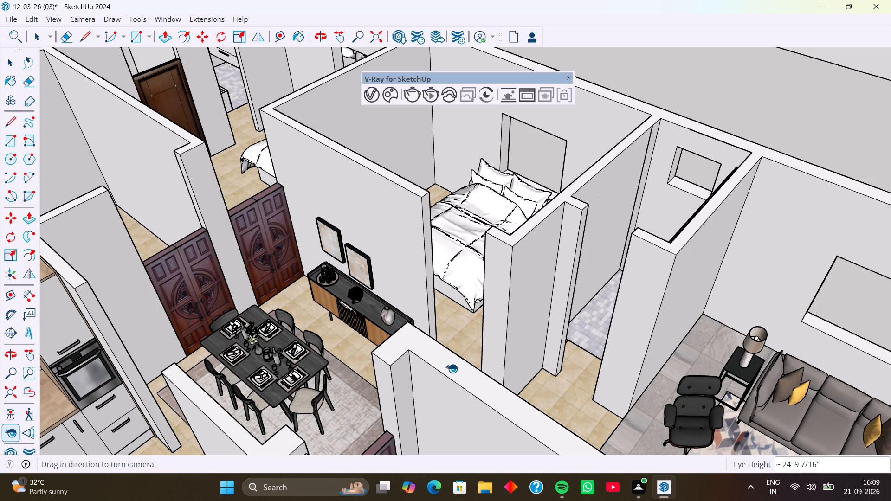
Unhide all hidden objects to bring back the carved double door in the bedroom doorway.
{"action": "key", "text": "space"}
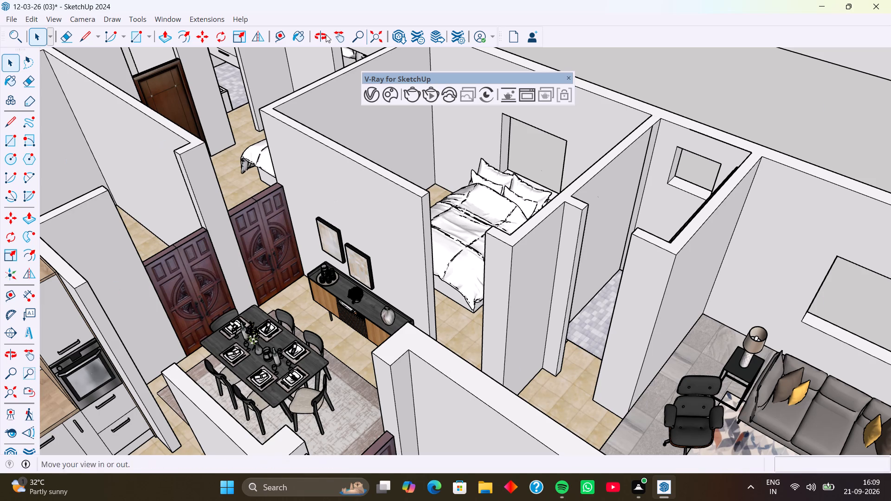
{"action": "left_click", "coordinate": [13, 18]}
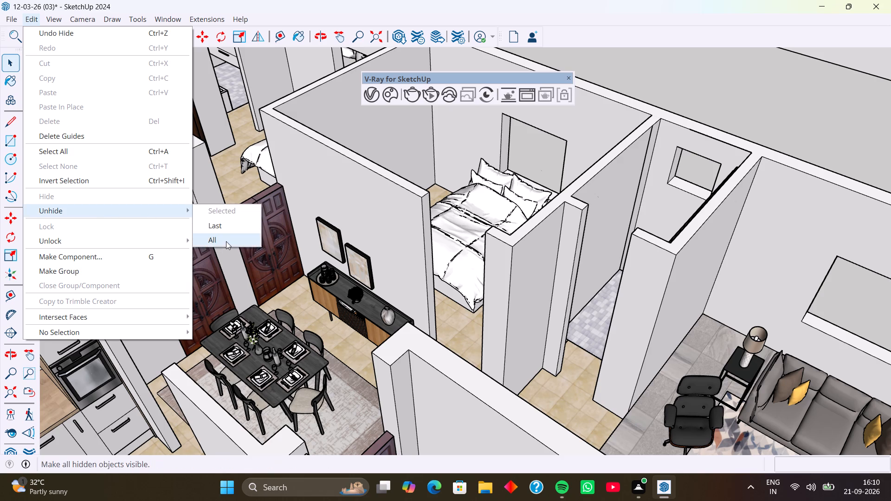
{"action": "left_click", "coordinate": [226, 241]}
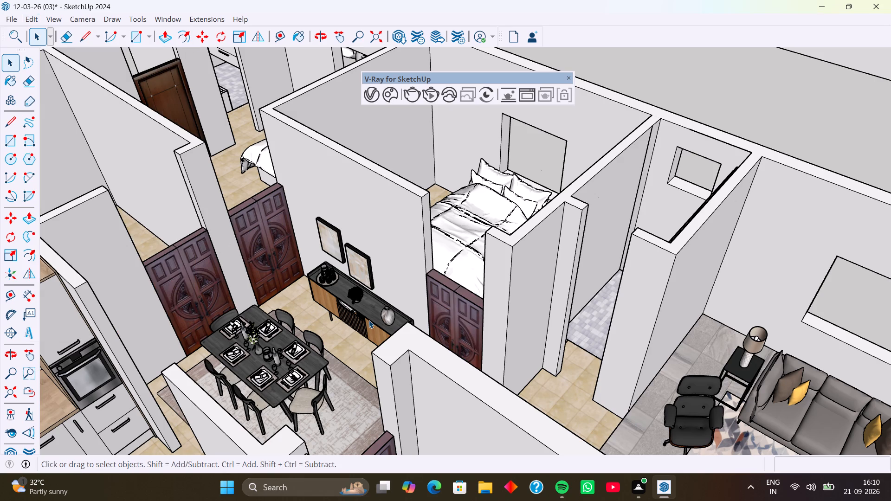
Examine the dining area, kitchen and the two far bedrooms with their doorways from above.
{"action": "middle_click_drag", "start_coordinate": [373, 321], "coordinate": [432, 346]}
{"action": "scroll", "coordinate": [320, 309], "scroll_direction": "down", "scroll_amount": 3}
{"action": "middle_click_drag", "start_coordinate": [338, 333], "coordinate": [374, 321]}
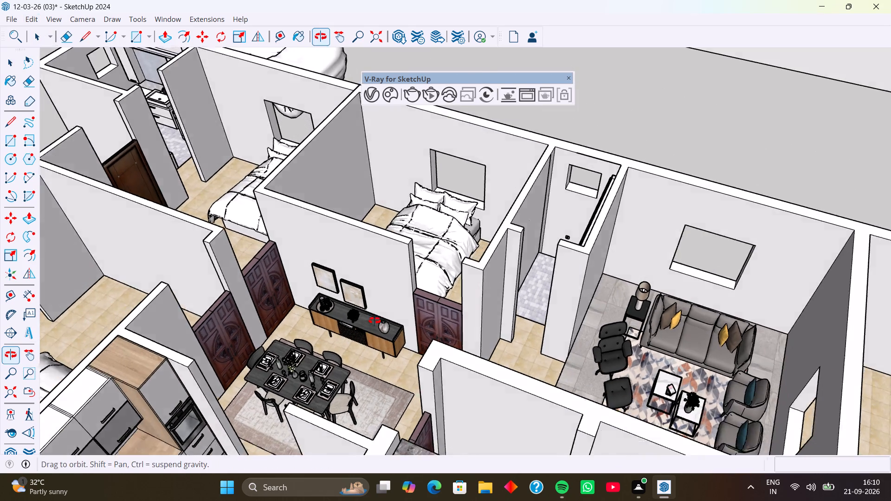
{"action": "middle_click_drag", "start_coordinate": [374, 321], "coordinate": [390, 306]}
{"action": "middle_click_drag", "start_coordinate": [343, 342], "coordinate": [221, 361]}
{"action": "middle_click_drag", "start_coordinate": [332, 313], "coordinate": [222, 351]}
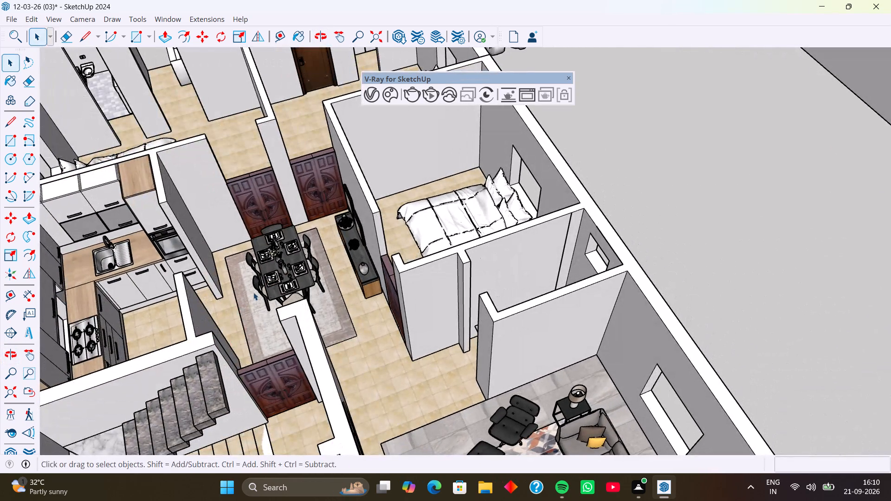
{"action": "middle_click_drag", "start_coordinate": [253, 292], "coordinate": [282, 413], "text": "shift"}
{"action": "middle_click_drag", "start_coordinate": [283, 388], "coordinate": [239, 321]}
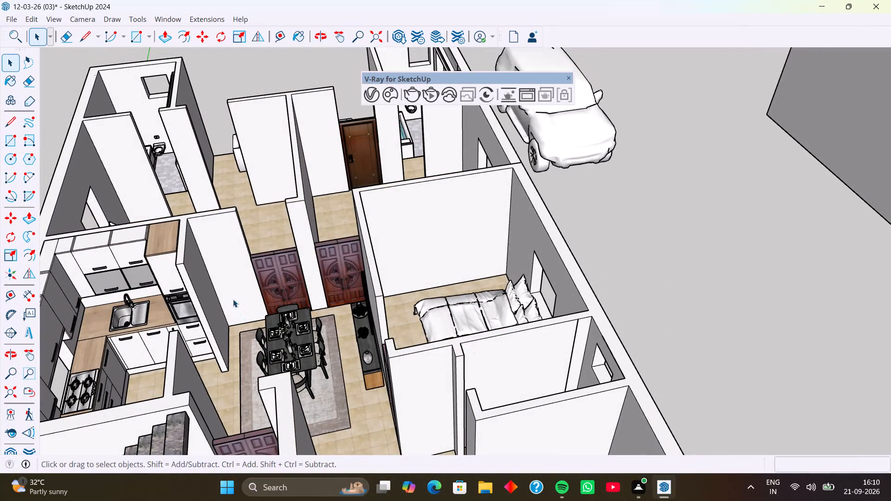
{"action": "middle_click_drag", "start_coordinate": [304, 266], "coordinate": [329, 424], "text": "shift"}
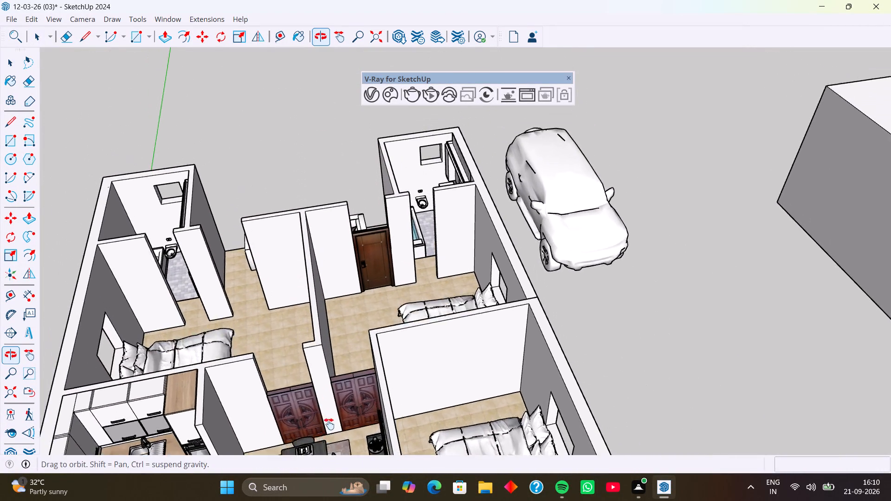
{"action": "middle_click_drag", "start_coordinate": [329, 424], "coordinate": [332, 442], "text": "shift"}
{"action": "middle_click_drag", "start_coordinate": [362, 403], "coordinate": [303, 374]}
{"action": "middle_click_drag", "start_coordinate": [330, 349], "coordinate": [358, 432]}
{"action": "middle_click_drag", "start_coordinate": [378, 410], "coordinate": [425, 397]}
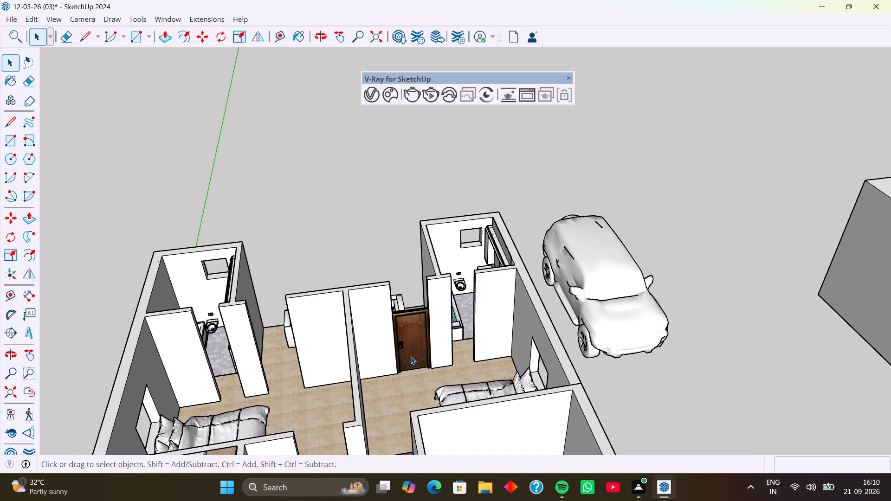
Copy the brown wooden bedroom door 11' along the wall into the empty doorway of the adjacent bedroom.
{"action": "scroll", "coordinate": [411, 354], "scroll_direction": "up", "scroll_amount": 3}
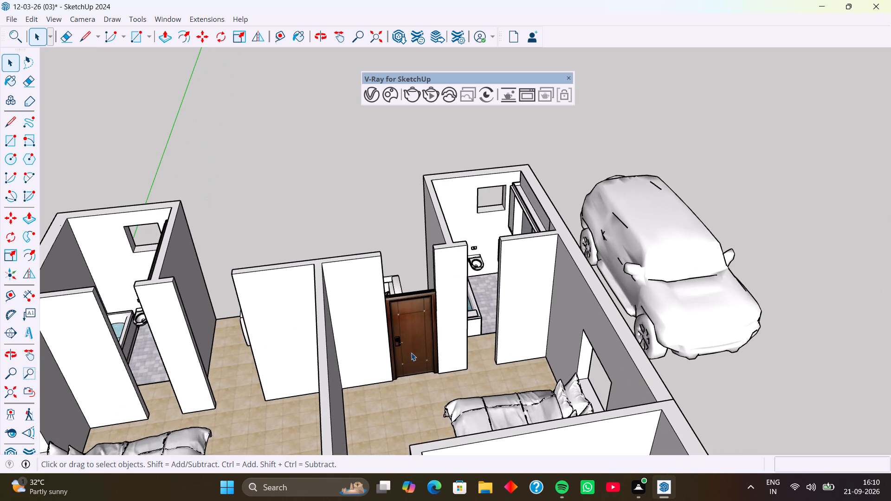
{"action": "left_click", "coordinate": [411, 353]}
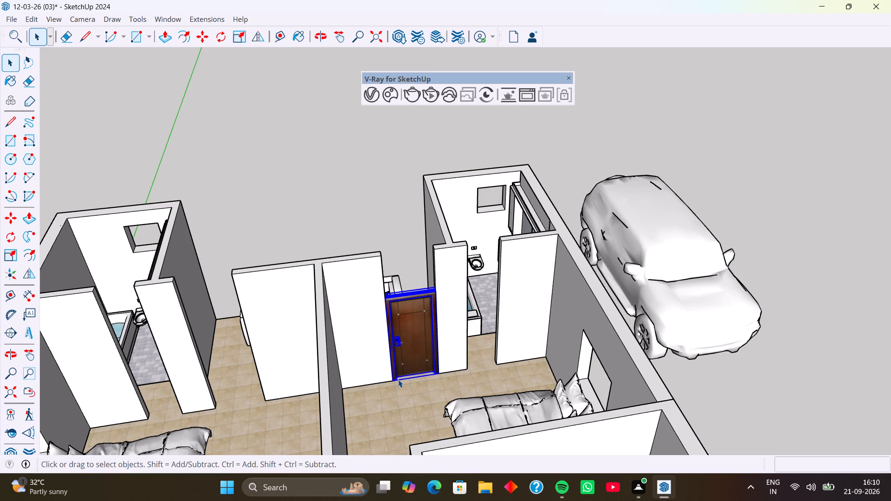
{"action": "key", "text": "m"}
{"action": "scroll", "coordinate": [396, 382], "scroll_direction": "up", "scroll_amount": 14}
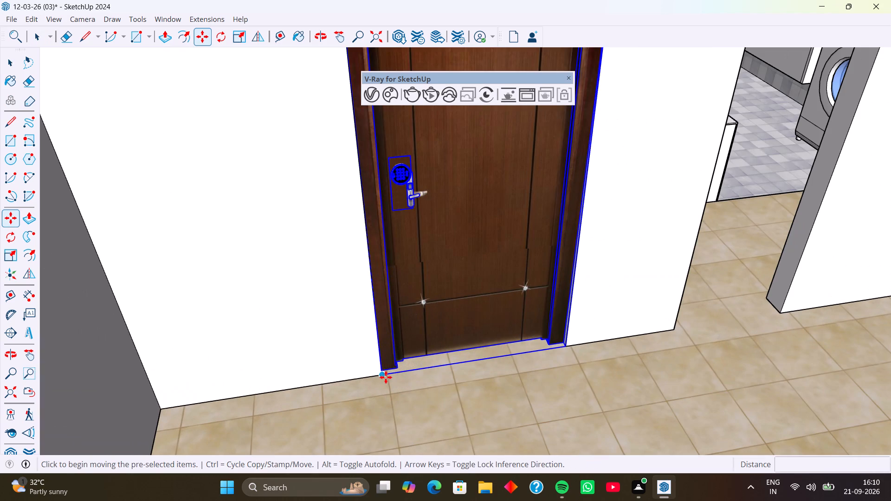
{"action": "left_click", "coordinate": [383, 375]}
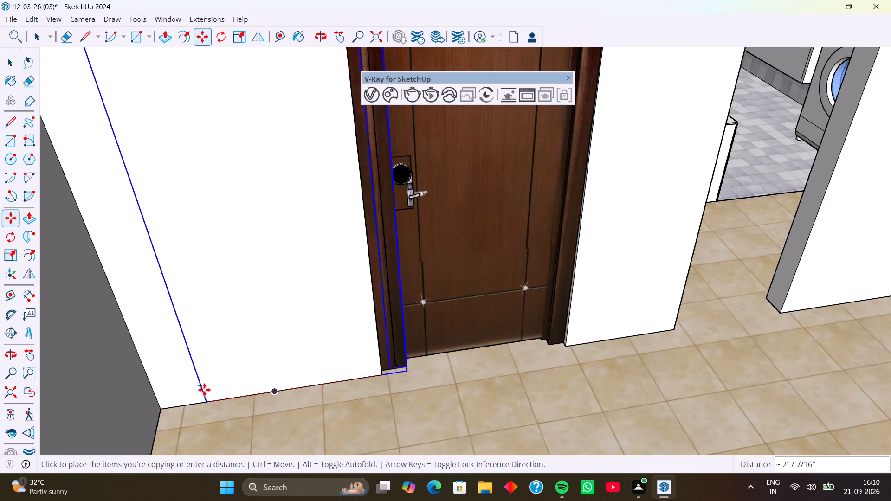
{"action": "middle_click_drag", "start_coordinate": [204, 389], "coordinate": [501, 362], "text": "shift"}
{"action": "middle_click_drag", "start_coordinate": [303, 373], "coordinate": [554, 298]}
{"action": "middle_click_drag", "start_coordinate": [308, 359], "coordinate": [477, 286], "text": "shift"}
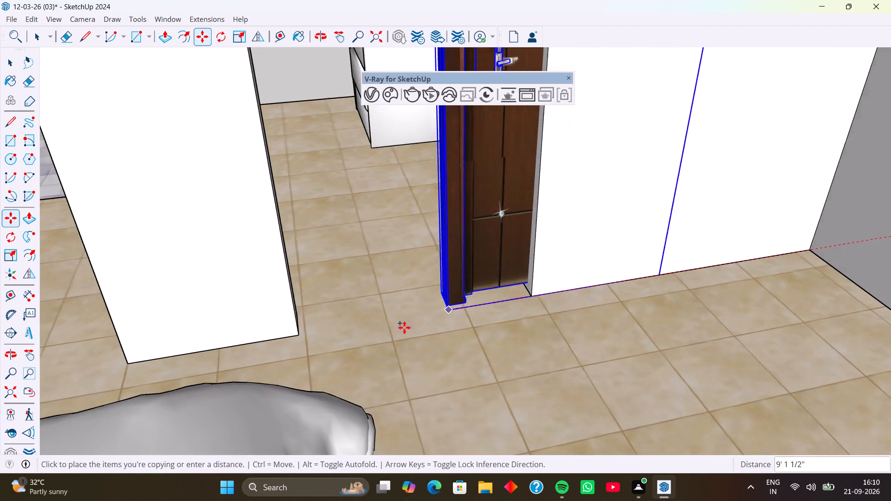
{"action": "scroll", "coordinate": [364, 332], "scroll_direction": "up", "scroll_amount": 4}
{"action": "left_click", "coordinate": [266, 339]}
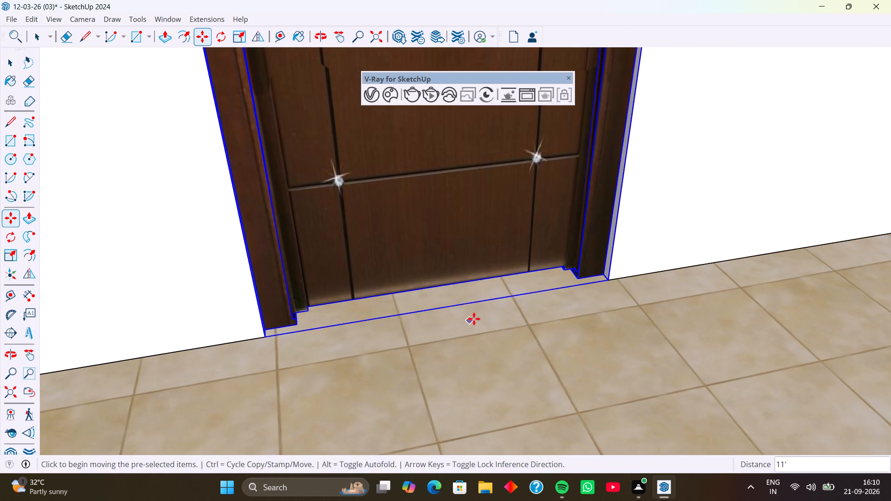
{"action": "scroll", "coordinate": [408, 356], "scroll_direction": "down", "scroll_amount": 19}
{"action": "middle_click_drag", "start_coordinate": [392, 353], "coordinate": [386, 432]}
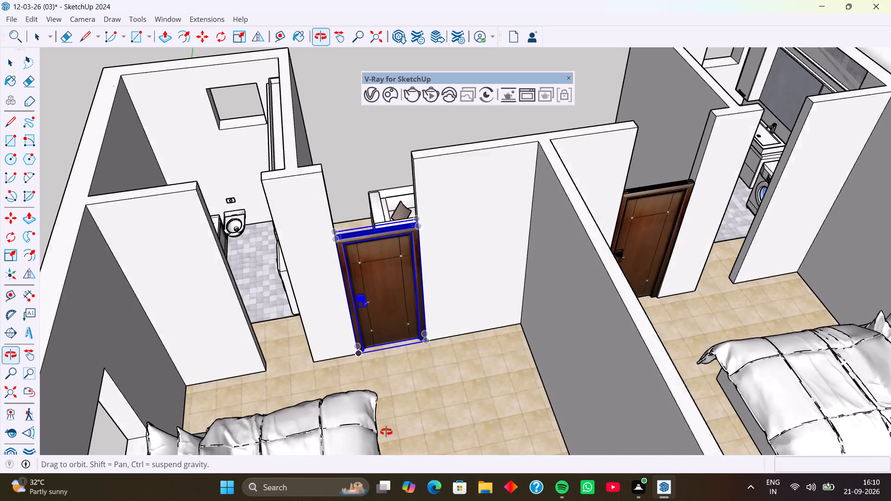
{"action": "middle_click_drag", "start_coordinate": [386, 432], "coordinate": [387, 435]}
{"action": "middle_click_drag", "start_coordinate": [427, 355], "coordinate": [413, 416]}
{"action": "key", "text": "space"}
{"action": "left_click", "coordinate": [457, 390]}
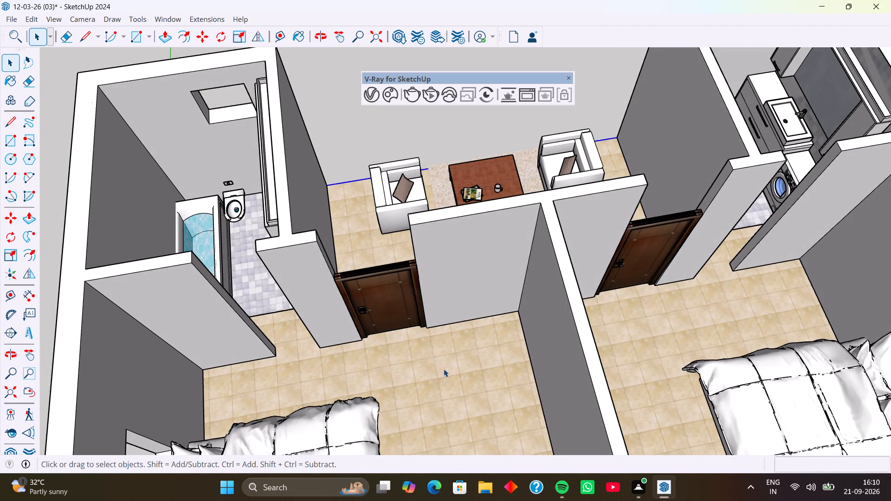
{"action": "left_click", "coordinate": [343, 133]}
Examine both wooden bedroom doors and the sitting area beyond them from above.
{"action": "scroll", "coordinate": [382, 218], "scroll_direction": "down", "scroll_amount": 2}
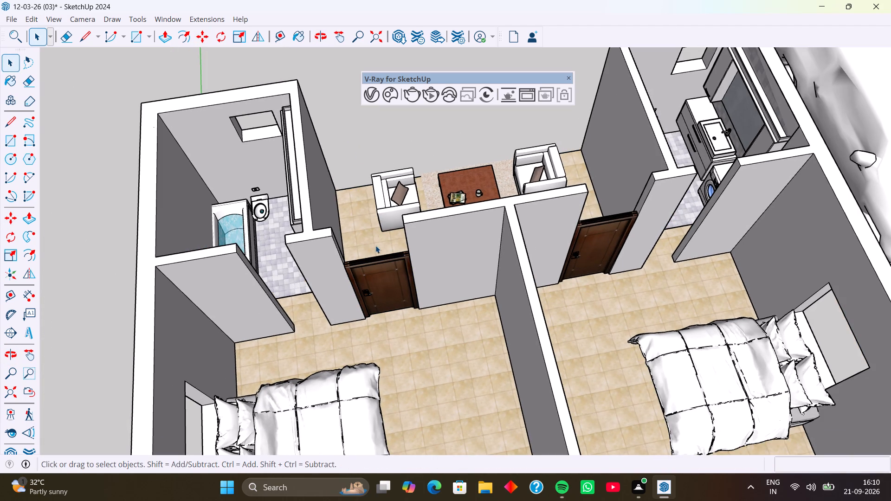
{"action": "middle_click_drag", "start_coordinate": [365, 248], "coordinate": [363, 191]}
{"action": "middle_click_drag", "start_coordinate": [370, 251], "coordinate": [322, 272]}
{"action": "middle_click_drag", "start_coordinate": [384, 280], "coordinate": [310, 318]}
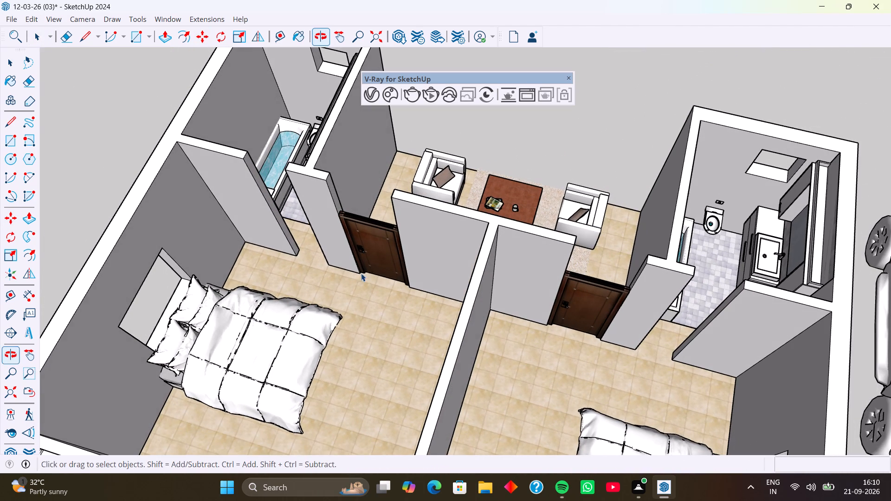
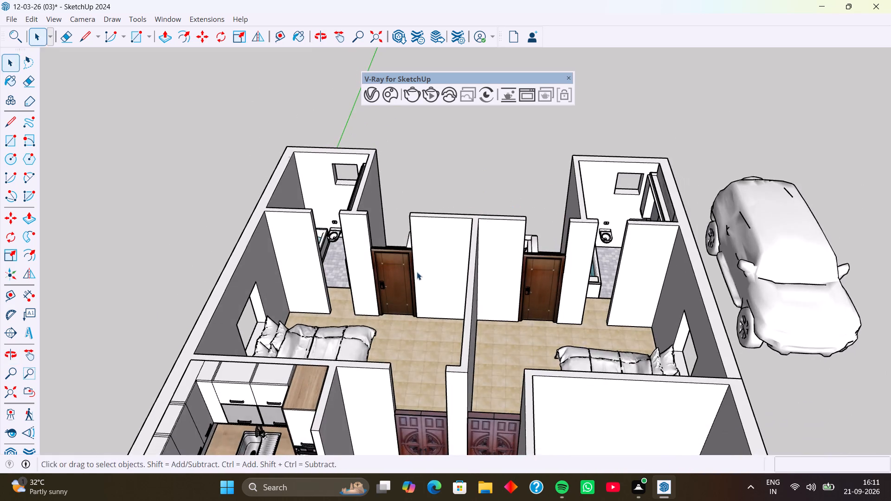
Examine the two far bedrooms, their wooden doors and bathrooms, the kitchen and the dining area from above.
{"action": "middle_click_drag", "start_coordinate": [417, 272], "coordinate": [442, 267]}
{"action": "scroll", "coordinate": [420, 274], "scroll_direction": "down", "scroll_amount": 1}
{"action": "middle_click_drag", "start_coordinate": [419, 289], "coordinate": [410, 214], "text": "shift"}
{"action": "scroll", "coordinate": [397, 242], "scroll_direction": "down", "scroll_amount": 1}
{"action": "middle_click_drag", "start_coordinate": [396, 243], "coordinate": [392, 258]}
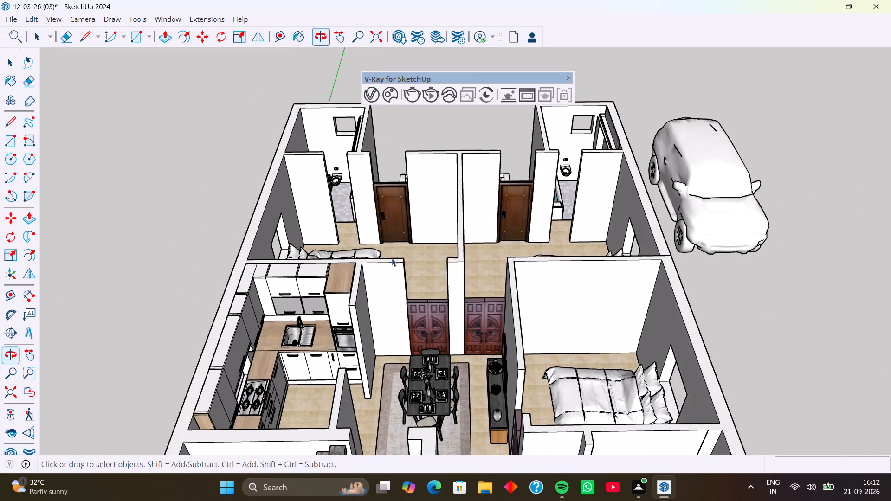
{"action": "scroll", "coordinate": [392, 258], "scroll_direction": "down", "scroll_amount": 1, "text": "shift"}
{"action": "middle_click_drag", "start_coordinate": [392, 258], "coordinate": [394, 249], "text": "shift"}
{"action": "middle_click_drag", "start_coordinate": [393, 249], "coordinate": [393, 256]}
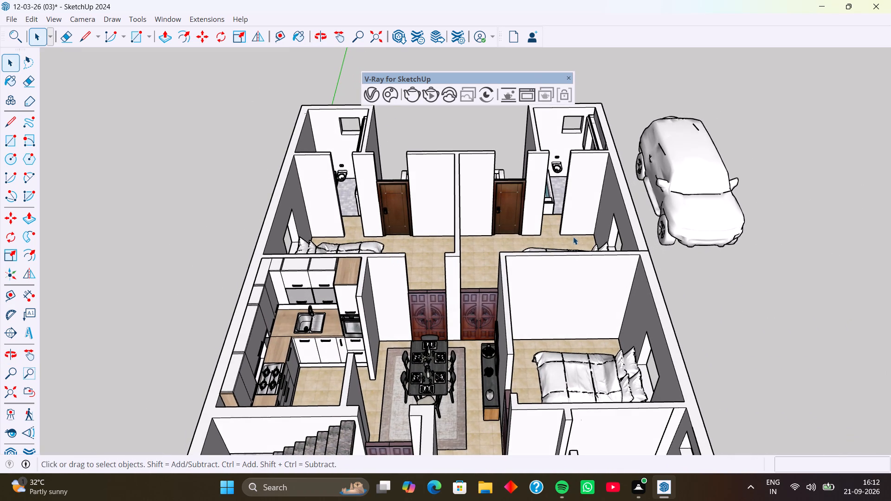
{"action": "middle_click_drag", "start_coordinate": [555, 257], "coordinate": [542, 306]}
{"action": "middle_click_drag", "start_coordinate": [553, 219], "coordinate": [551, 221]}
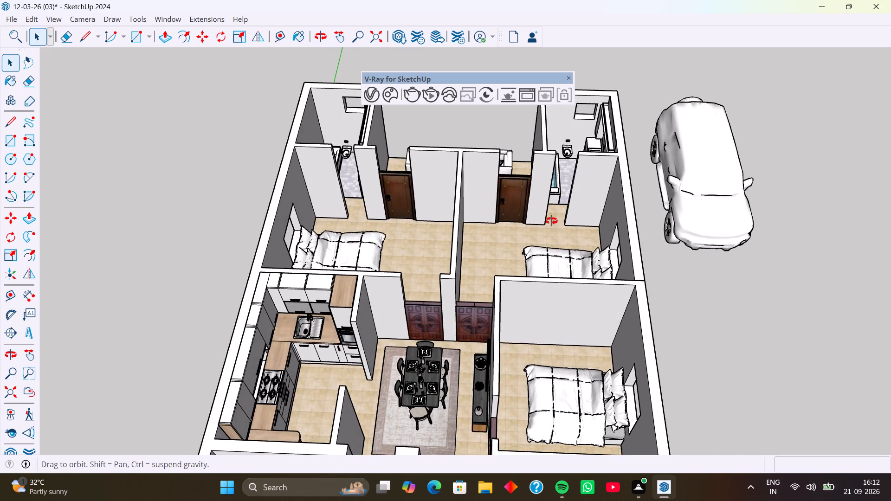
{"action": "middle_click_drag", "start_coordinate": [551, 221], "coordinate": [524, 226]}
{"action": "middle_click_drag", "start_coordinate": [556, 262], "coordinate": [563, 206]}
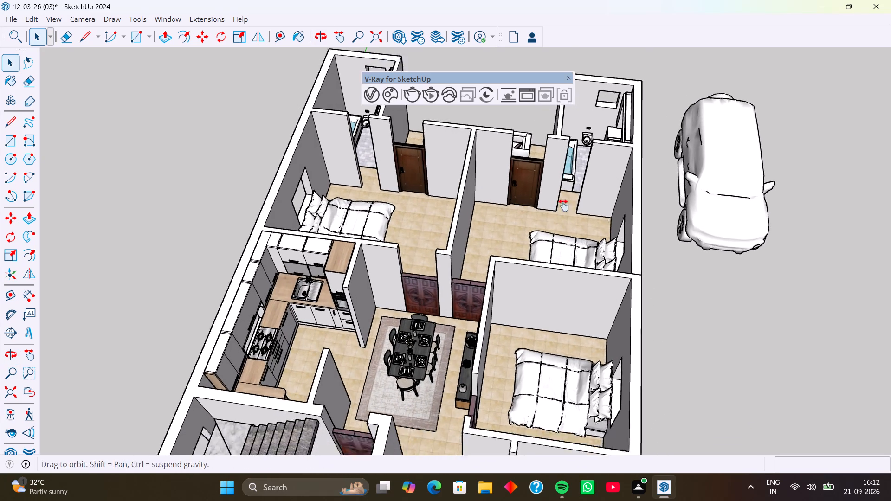
{"action": "middle_click_drag", "start_coordinate": [563, 206], "coordinate": [555, 111]}
Delete the stray vertical edge on the wall near the corner behind the toilet in the bathroom beside the living room.
{"action": "middle_click_drag", "start_coordinate": [536, 202], "coordinate": [572, 332]}
{"action": "middle_click_drag", "start_coordinate": [579, 337], "coordinate": [624, 313]}
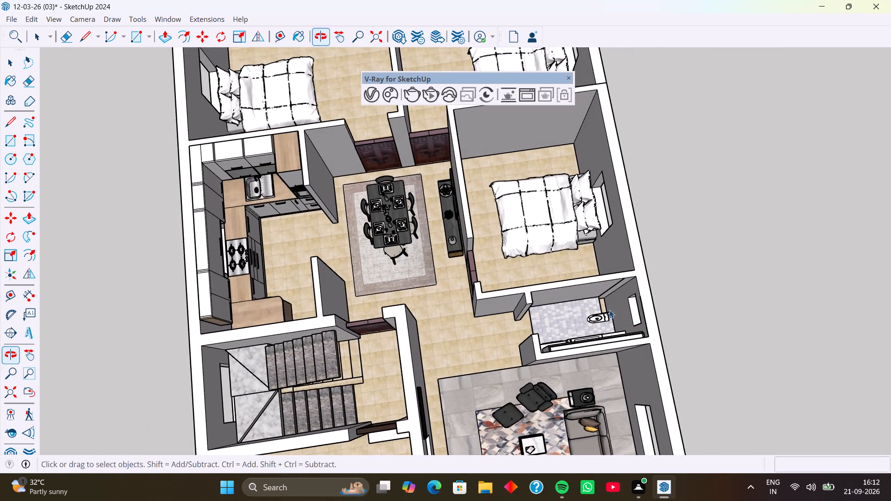
{"action": "scroll", "coordinate": [598, 310], "scroll_direction": "up", "scroll_amount": 11}
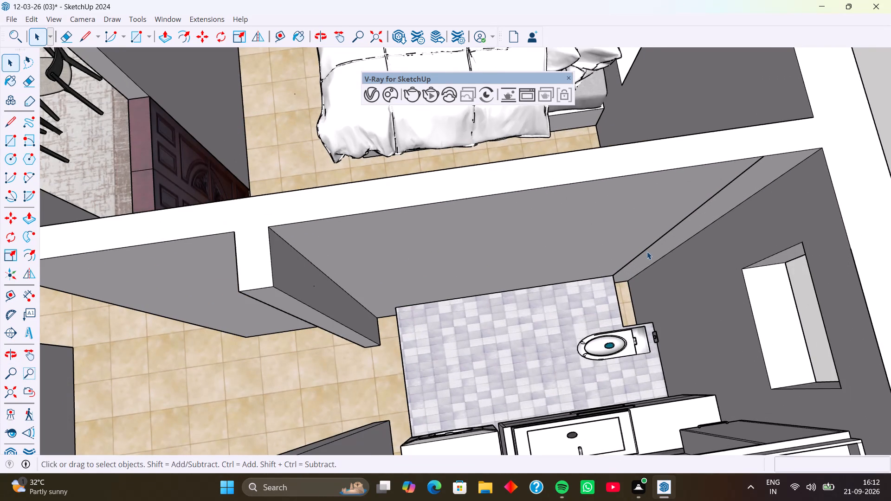
{"action": "left_click", "coordinate": [646, 251]}
{"action": "key", "text": "Delete"}
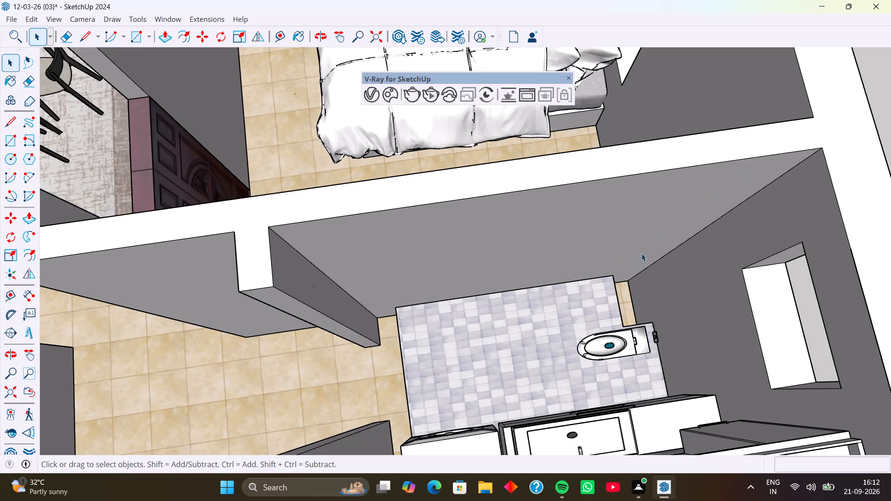
Examine the open bathroom doorway near the living room, the dining area doors, and the two far bedrooms with their bathroom openings.
{"action": "scroll", "coordinate": [607, 273], "scroll_direction": "down", "scroll_amount": 5}
{"action": "scroll", "coordinate": [565, 324], "scroll_direction": "down", "scroll_amount": 1}
{"action": "middle_click_drag", "start_coordinate": [568, 324], "coordinate": [681, 245]}
{"action": "middle_click_drag", "start_coordinate": [496, 306], "coordinate": [634, 244]}
{"action": "middle_click_drag", "start_coordinate": [562, 290], "coordinate": [602, 266]}
{"action": "middle_click_drag", "start_coordinate": [536, 299], "coordinate": [583, 341]}
{"action": "scroll", "coordinate": [542, 276], "scroll_direction": "up", "scroll_amount": 8}
{"action": "middle_click_drag", "start_coordinate": [541, 277], "coordinate": [547, 232]}
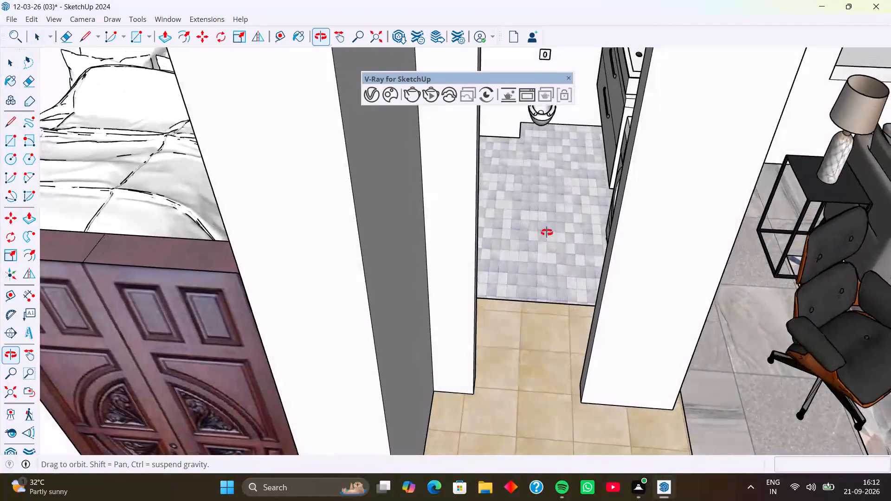
{"action": "middle_click_drag", "start_coordinate": [547, 232], "coordinate": [546, 225]}
{"action": "middle_click_drag", "start_coordinate": [548, 277], "coordinate": [548, 238]}
{"action": "scroll", "coordinate": [548, 242], "scroll_direction": "up", "scroll_amount": 1}
{"action": "scroll", "coordinate": [546, 260], "scroll_direction": "down", "scroll_amount": 20}
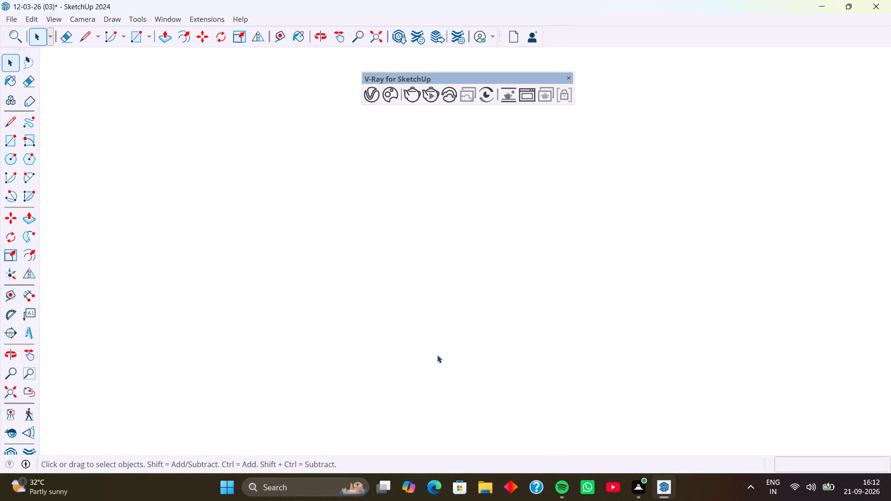
{"action": "scroll", "coordinate": [437, 355], "scroll_direction": "down", "scroll_amount": 20}
{"action": "scroll", "coordinate": [437, 355], "scroll_direction": "down", "scroll_amount": 20}
{"action": "scroll", "coordinate": [437, 355], "scroll_direction": "down", "scroll_amount": 1}
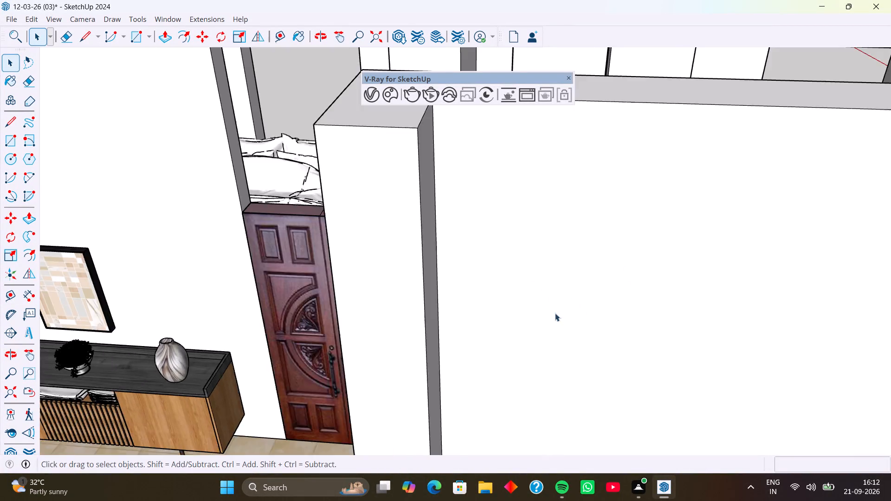
{"action": "scroll", "coordinate": [555, 313], "scroll_direction": "down", "scroll_amount": 10}
{"action": "middle_click_drag", "start_coordinate": [530, 298], "coordinate": [455, 384]}
{"action": "middle_click_drag", "start_coordinate": [510, 328], "coordinate": [421, 379]}
{"action": "scroll", "coordinate": [418, 360], "scroll_direction": "down", "scroll_amount": 1}
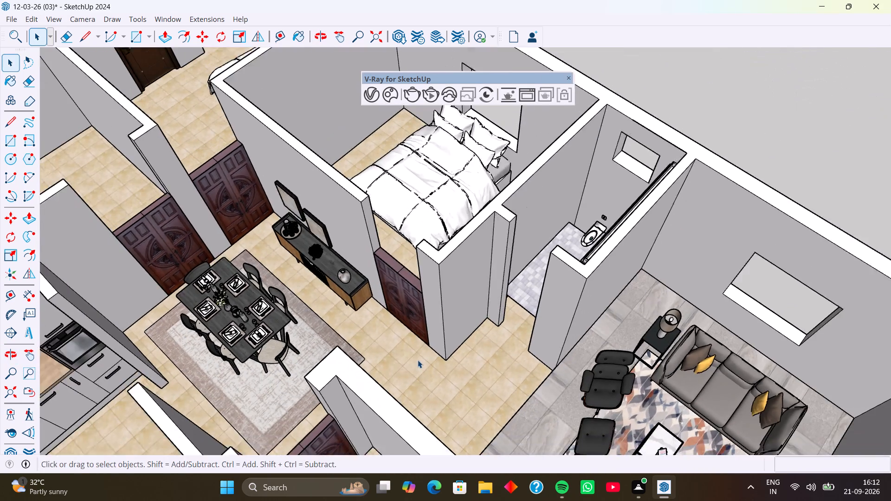
{"action": "scroll", "coordinate": [418, 360], "scroll_direction": "down", "scroll_amount": 2}
{"action": "middle_click_drag", "start_coordinate": [408, 352], "coordinate": [532, 351], "text": "shift"}
{"action": "middle_click_drag", "start_coordinate": [548, 365], "coordinate": [354, 380]}
{"action": "middle_click_drag", "start_coordinate": [366, 268], "coordinate": [418, 500], "text": "shift"}
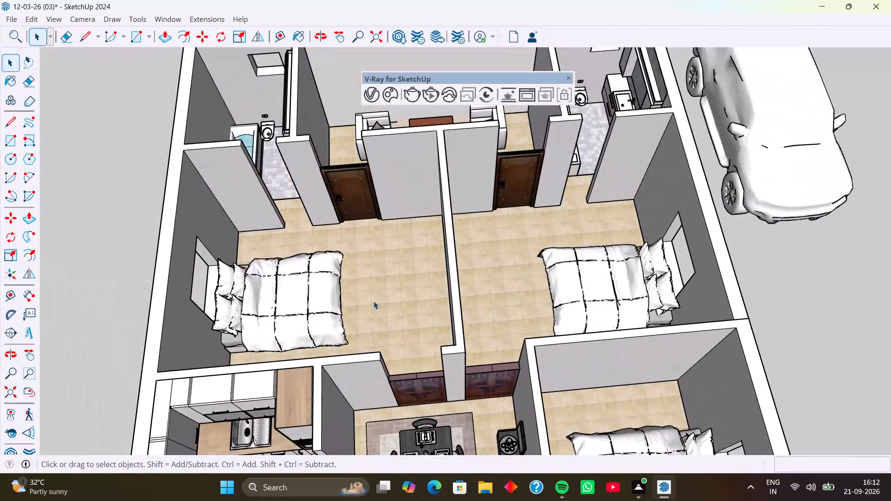
{"action": "middle_click_drag", "start_coordinate": [318, 236], "coordinate": [334, 275], "text": "shift"}
{"action": "middle_click_drag", "start_coordinate": [336, 282], "coordinate": [294, 270]}
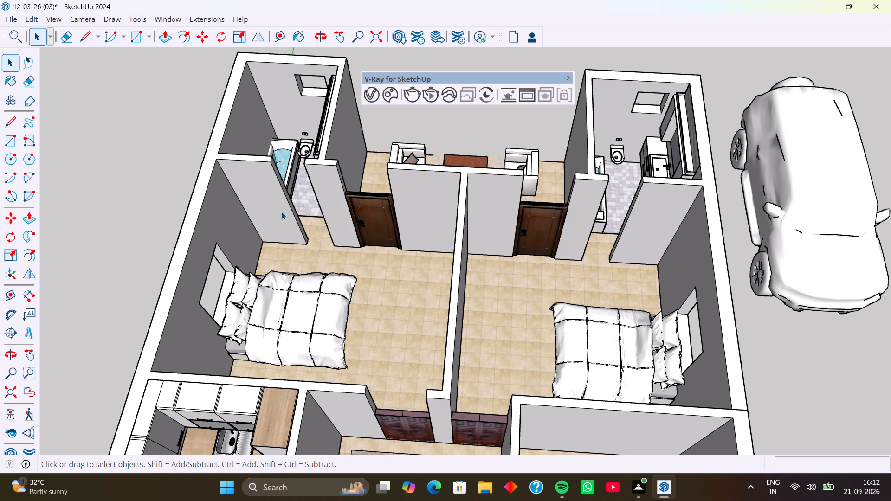
Search the 3D Warehouse models for door.
{"action": "left_click", "coordinate": [170, 18]}
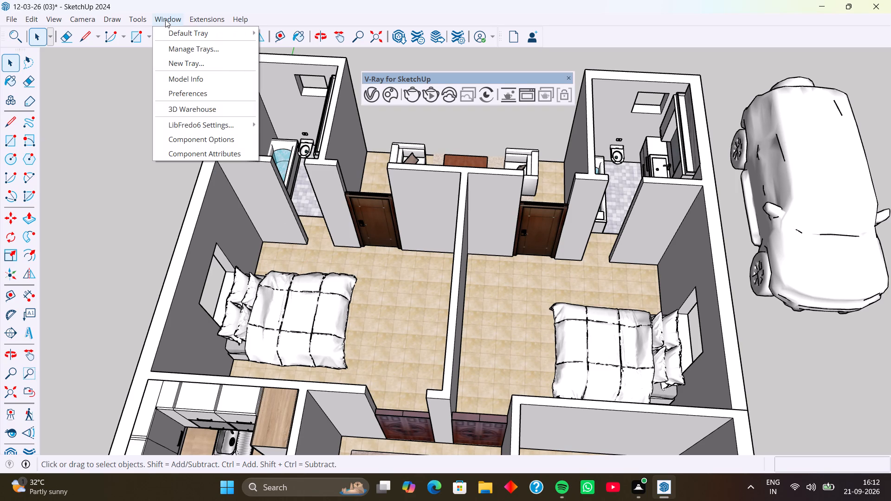
{"action": "left_click", "coordinate": [208, 108]}
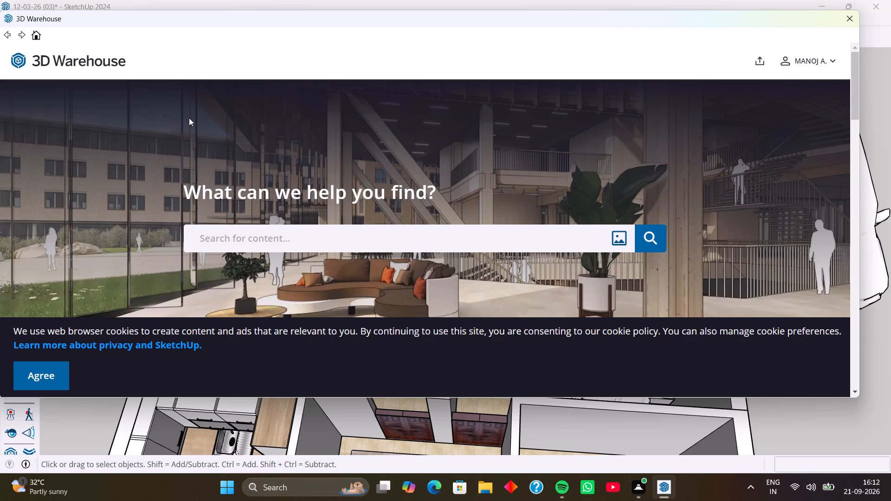
{"action": "left_click", "coordinate": [271, 242]}
{"action": "type", "text": "doo"}
{"action": "key", "text": "r"}
{"action": "key", "text": "Return"}
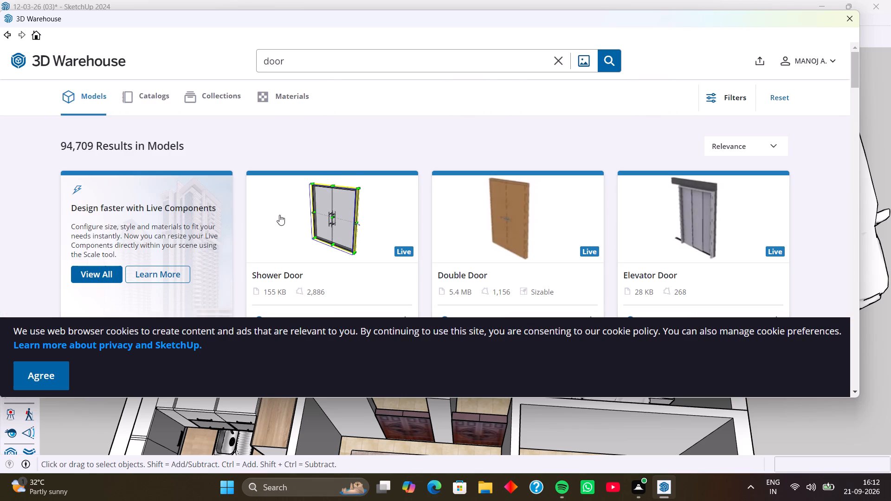
Load the white two-panel Door C1 model into the house and place it on the floor of the far bedroom behind the kitchen.
{"action": "scroll", "coordinate": [383, 232], "scroll_direction": "down", "scroll_amount": 1}
{"action": "scroll", "coordinate": [483, 237], "scroll_direction": "down", "scroll_amount": 2}
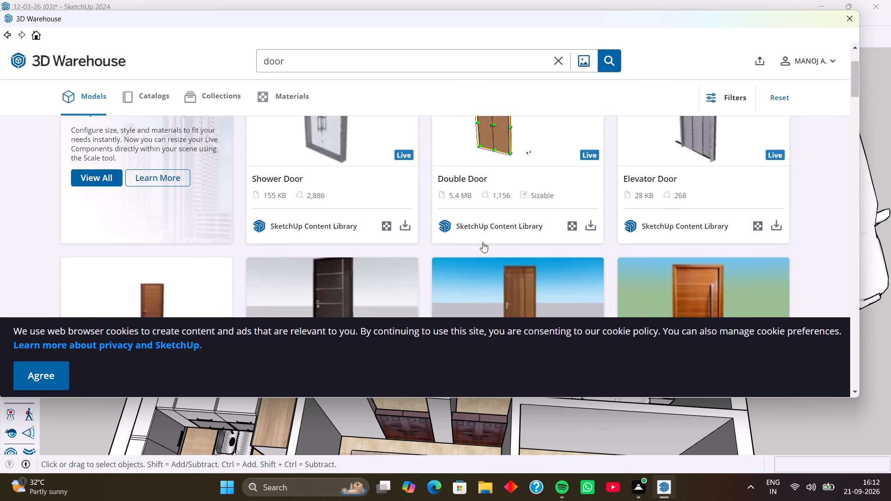
{"action": "scroll", "coordinate": [343, 234], "scroll_direction": "down", "scroll_amount": 4}
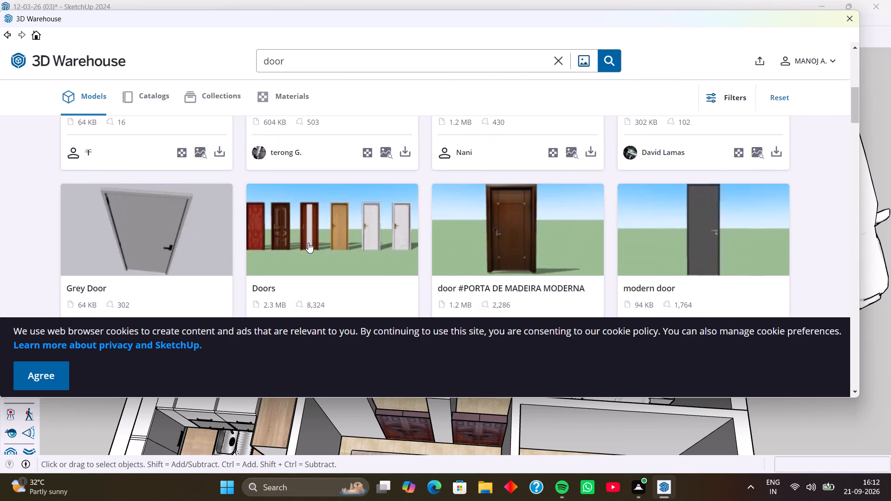
{"action": "scroll", "coordinate": [308, 243], "scroll_direction": "down", "scroll_amount": 5}
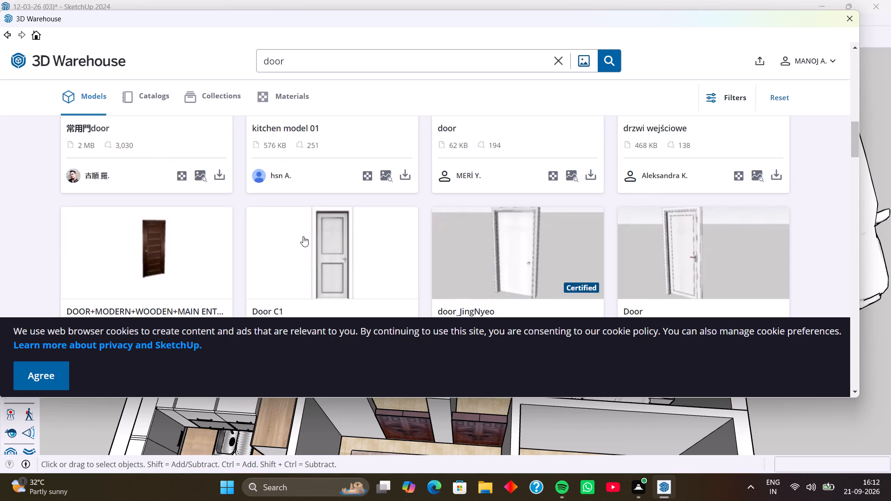
{"action": "scroll", "coordinate": [364, 235], "scroll_direction": "down", "scroll_amount": 3}
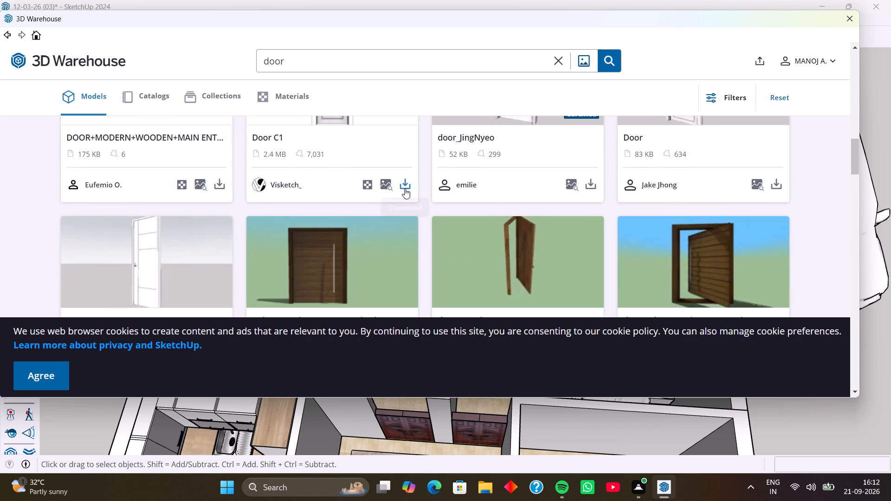
{"action": "left_click", "coordinate": [405, 181]}
{"action": "left_click", "coordinate": [397, 221]}
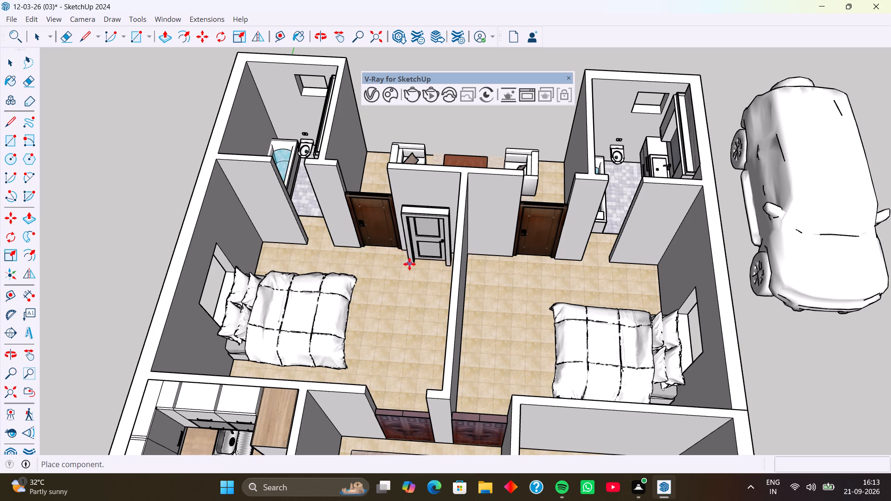
{"action": "left_click", "coordinate": [391, 287]}
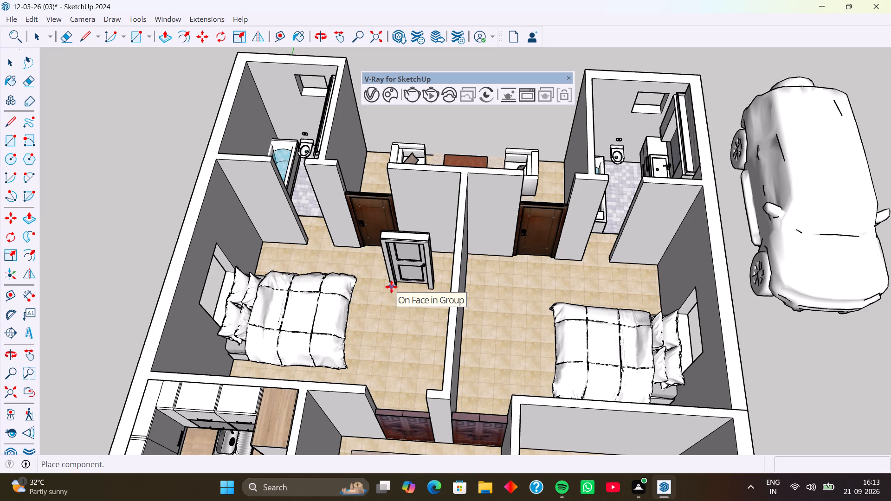
Examine the newly placed white door and its base beside the wooden door in the bedroom.
{"action": "middle_click_drag", "start_coordinate": [404, 309], "coordinate": [477, 197]}
{"action": "middle_click_drag", "start_coordinate": [406, 257], "coordinate": [397, 264]}
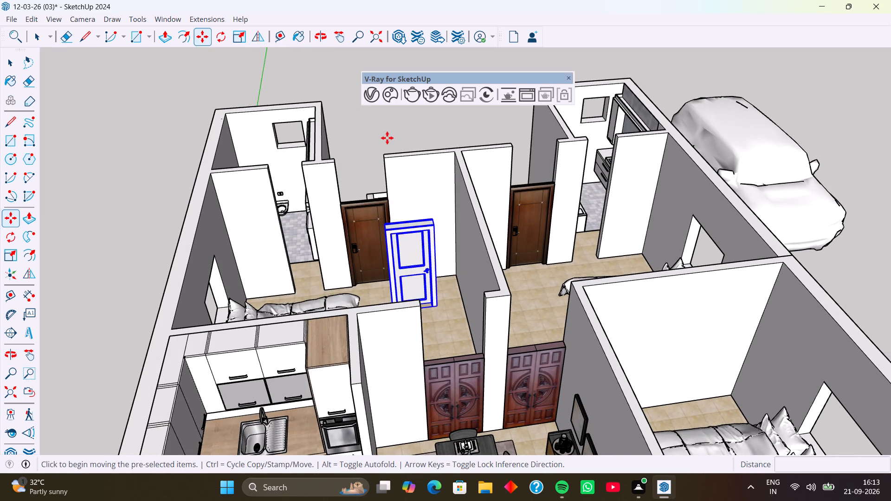
{"action": "scroll", "coordinate": [429, 214], "scroll_direction": "up", "scroll_amount": 4}
{"action": "scroll", "coordinate": [439, 245], "scroll_direction": "down", "scroll_amount": 2}
{"action": "middle_click_drag", "start_coordinate": [449, 263], "coordinate": [461, 217], "text": "shift"}
{"action": "middle_click_drag", "start_coordinate": [446, 253], "coordinate": [419, 315]}
{"action": "scroll", "coordinate": [405, 282], "scroll_direction": "up", "scroll_amount": 4}
{"action": "middle_click_drag", "start_coordinate": [407, 288], "coordinate": [425, 285]}
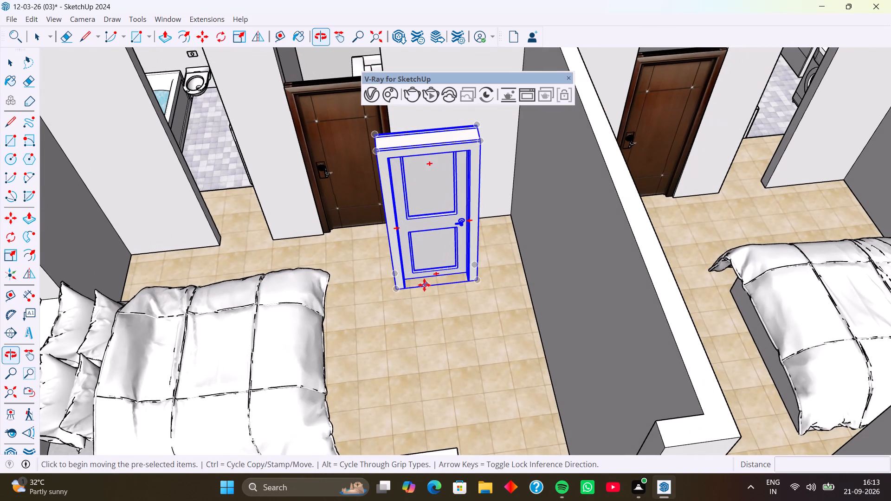
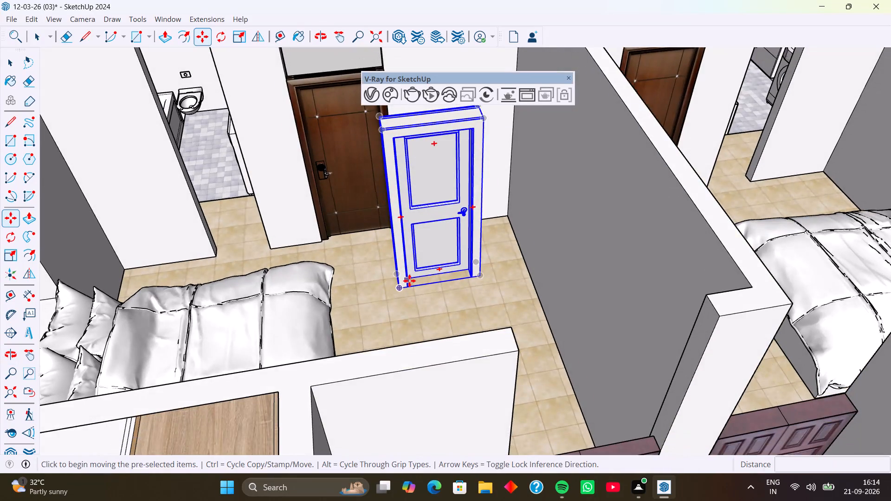
Move the white door by its bottom corner to the bottom corner of the bedroom's open bathroom doorway.
{"action": "scroll", "coordinate": [409, 281], "scroll_direction": "up", "scroll_amount": 5}
{"action": "left_click", "coordinate": [390, 291]}
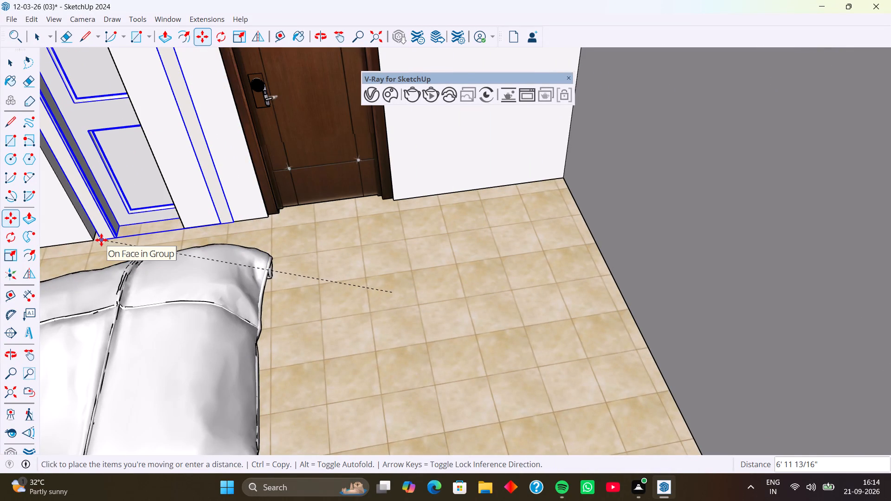
{"action": "scroll", "coordinate": [101, 238], "scroll_direction": "up", "scroll_amount": 7}
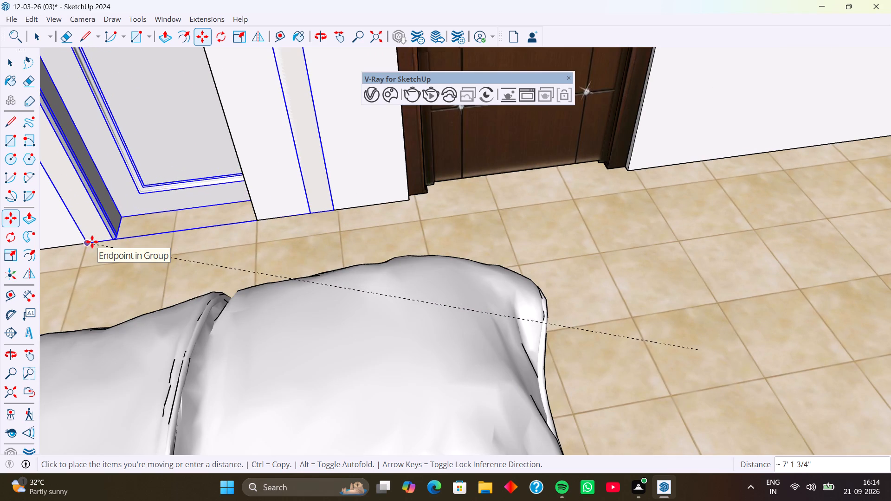
{"action": "left_click", "coordinate": [92, 242]}
Scale the white door's width to about 0.68 so its side meets the edge of the bathroom opening.
{"action": "middle_click_drag", "start_coordinate": [102, 254], "coordinate": [197, 210]}
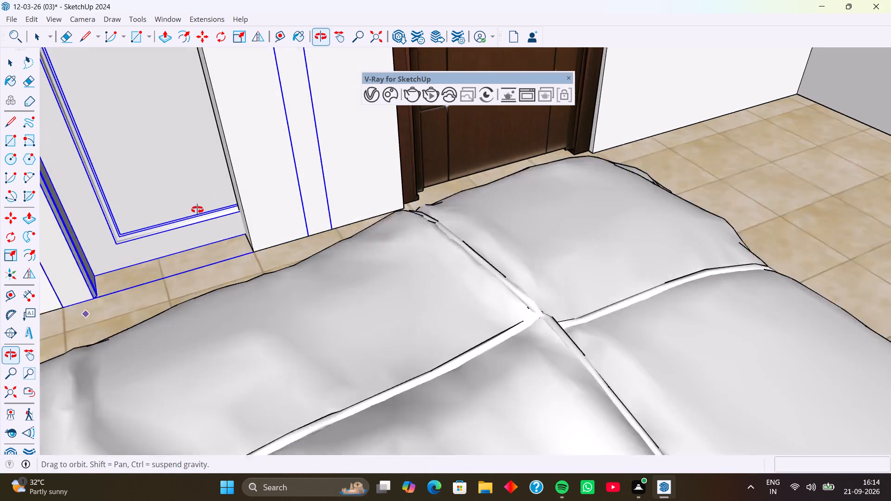
{"action": "middle_click_drag", "start_coordinate": [197, 210], "coordinate": [199, 208]}
{"action": "scroll", "coordinate": [144, 241], "scroll_direction": "down", "scroll_amount": 3}
{"action": "middle_click_drag", "start_coordinate": [149, 233], "coordinate": [265, 244]}
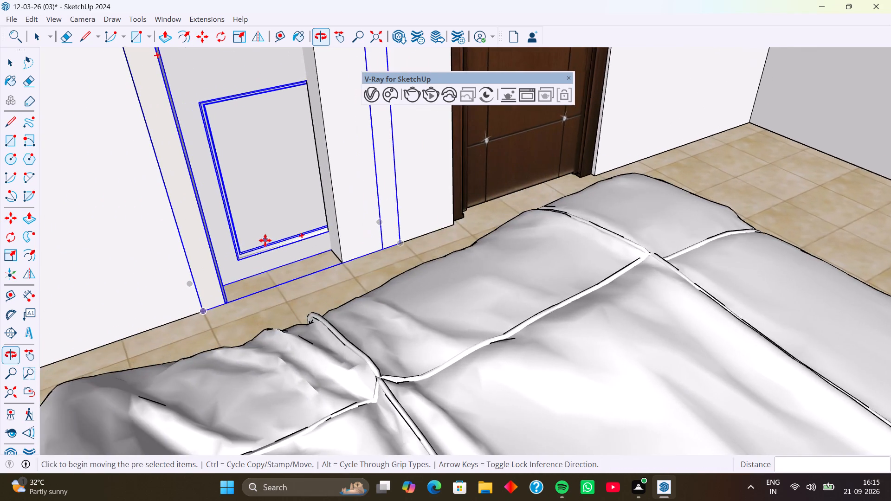
{"action": "scroll", "coordinate": [265, 240], "scroll_direction": "down", "scroll_amount": 4}
{"action": "middle_click_drag", "start_coordinate": [251, 219], "coordinate": [220, 301], "text": "shift"}
{"action": "middle_click_drag", "start_coordinate": [218, 257], "coordinate": [166, 317], "text": "shift"}
{"action": "scroll", "coordinate": [213, 293], "scroll_direction": "down", "scroll_amount": 1}
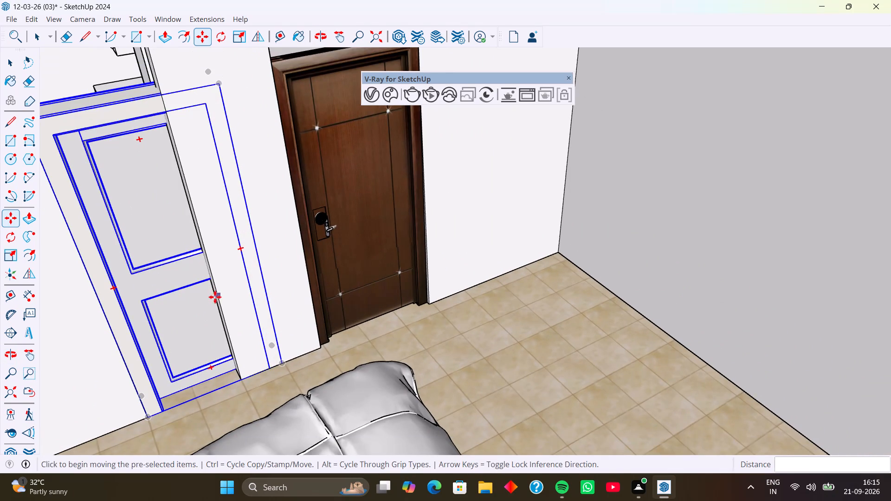
{"action": "middle_click_drag", "start_coordinate": [198, 301], "coordinate": [185, 304]}
{"action": "scroll", "coordinate": [185, 304], "scroll_direction": "down", "scroll_amount": 1}
{"action": "middle_click_drag", "start_coordinate": [213, 283], "coordinate": [277, 261]}
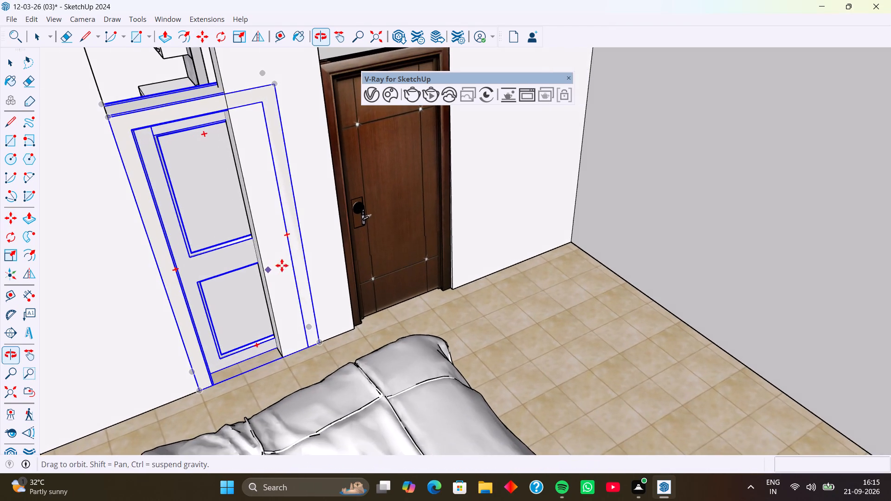
{"action": "middle_click_drag", "start_coordinate": [277, 272], "coordinate": [259, 276]}
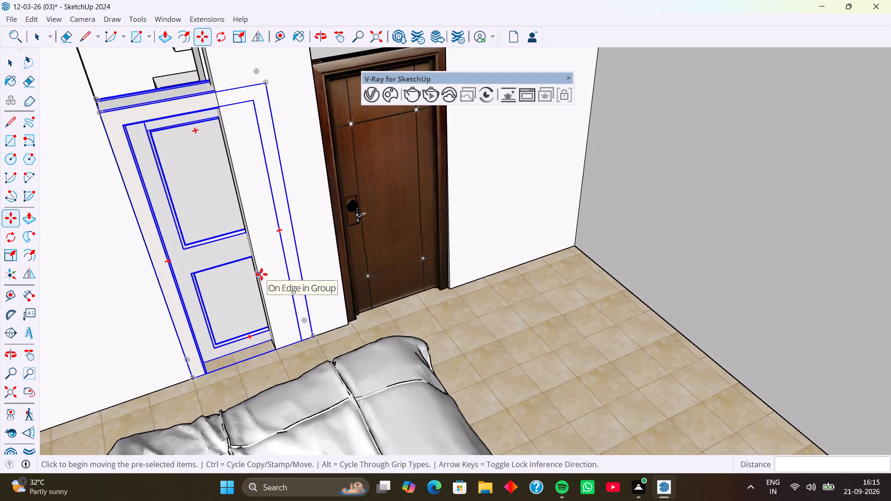
{"action": "key", "text": "s"}
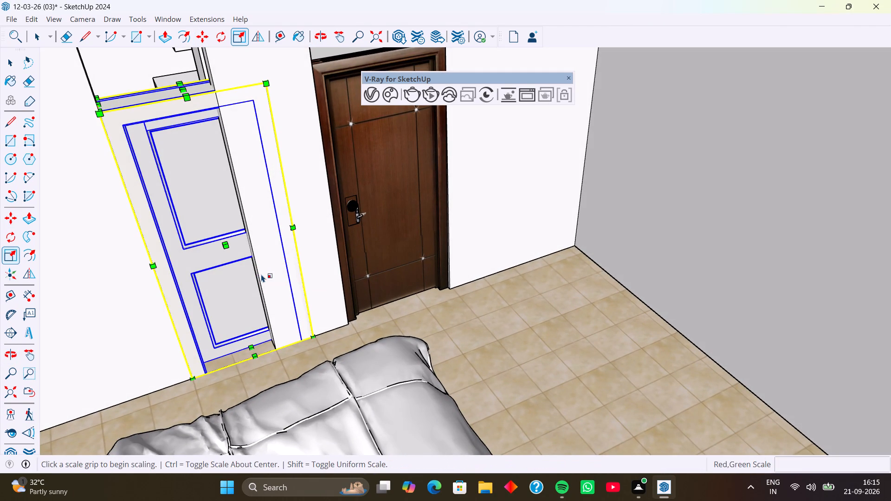
{"action": "left_click", "coordinate": [293, 225]}
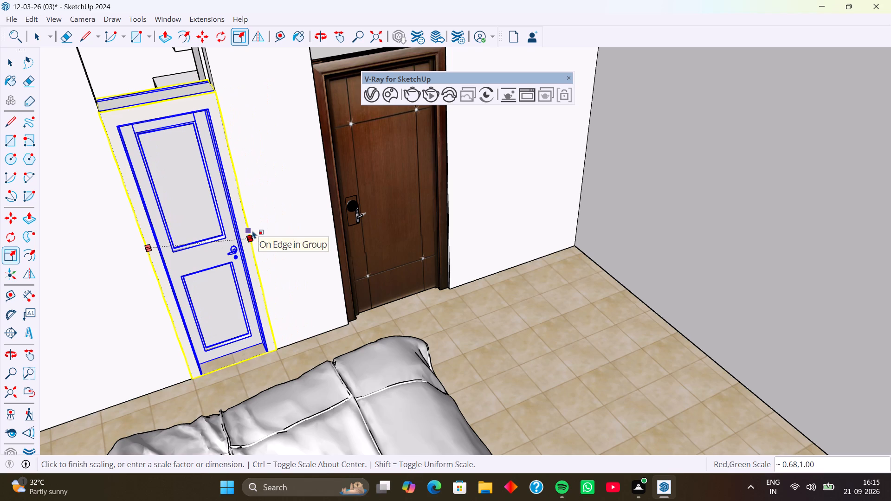
{"action": "left_click", "coordinate": [252, 231]}
Scale the white door's depth to about 0.66 from its bathroom-side face.
{"action": "middle_click_drag", "start_coordinate": [270, 235], "coordinate": [239, 240]}
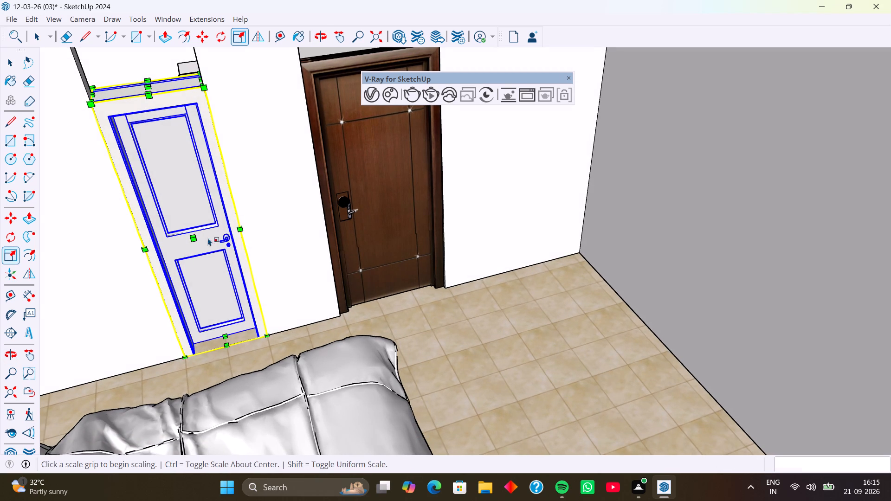
{"action": "middle_click_drag", "start_coordinate": [208, 238], "coordinate": [217, 346]}
{"action": "middle_click_drag", "start_coordinate": [185, 303], "coordinate": [101, 366]}
{"action": "middle_click_drag", "start_coordinate": [201, 298], "coordinate": [257, 296]}
{"action": "middle_click_drag", "start_coordinate": [192, 308], "coordinate": [203, 292]}
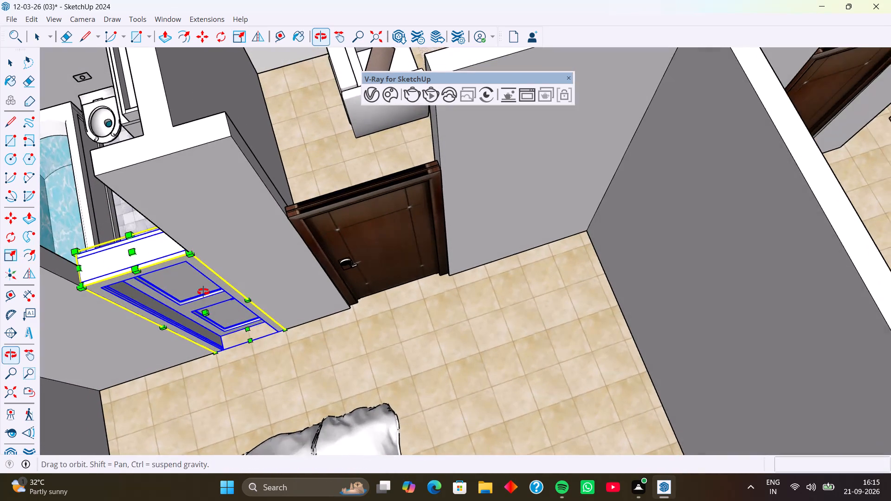
{"action": "middle_click_drag", "start_coordinate": [203, 292], "coordinate": [204, 291]}
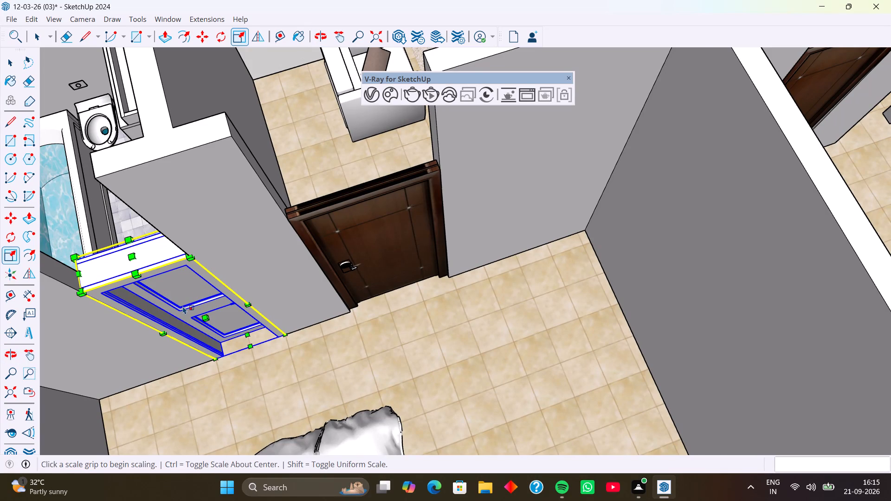
{"action": "middle_click_drag", "start_coordinate": [185, 306], "coordinate": [361, 259]}
{"action": "middle_click_drag", "start_coordinate": [308, 266], "coordinate": [460, 326]}
{"action": "middle_click_drag", "start_coordinate": [354, 329], "coordinate": [488, 288]}
{"action": "middle_click_drag", "start_coordinate": [415, 347], "coordinate": [518, 312]}
{"action": "middle_click_drag", "start_coordinate": [425, 362], "coordinate": [552, 304]}
{"action": "scroll", "coordinate": [494, 358], "scroll_direction": "up", "scroll_amount": 2}
{"action": "middle_click_drag", "start_coordinate": [495, 366], "coordinate": [458, 286], "text": "shift"}
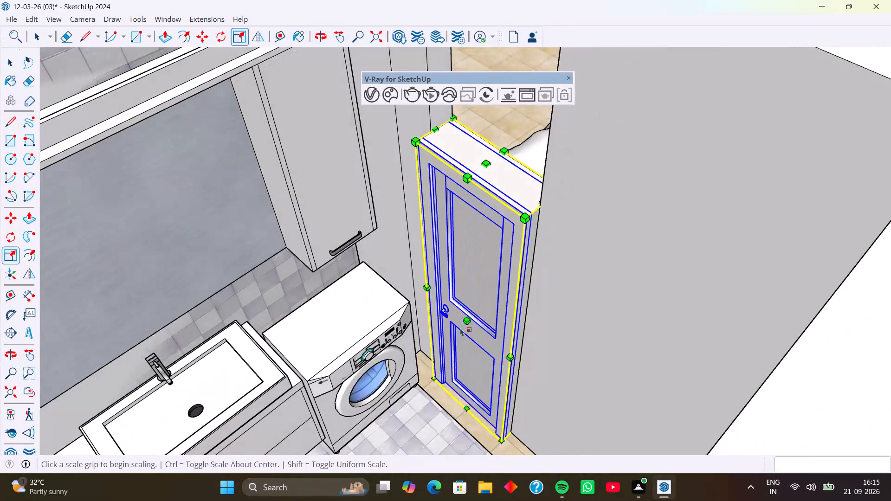
{"action": "left_click", "coordinate": [467, 323]}
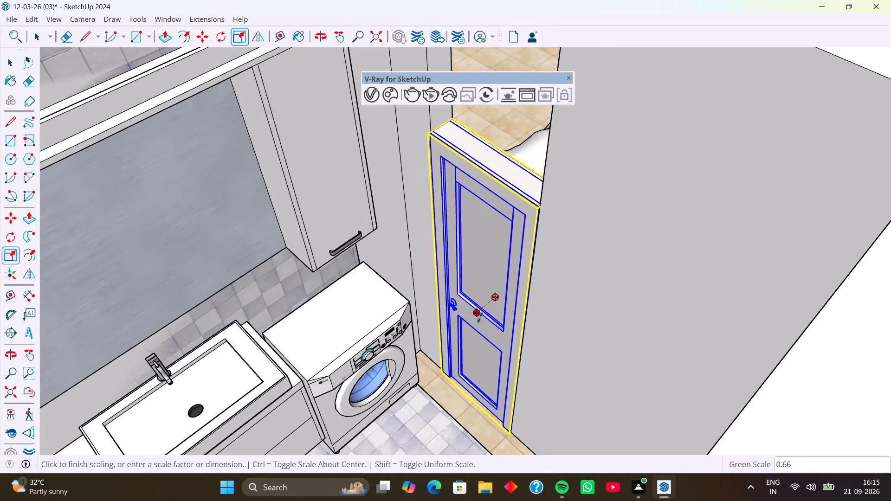
{"action": "left_click", "coordinate": [480, 317]}
Thin the white door from its bedroom-side face, scaling the depth by about 0.69 and again by 0.56.
{"action": "middle_click_drag", "start_coordinate": [516, 320], "coordinate": [410, 374]}
{"action": "middle_click_drag", "start_coordinate": [494, 336], "coordinate": [346, 358]}
{"action": "middle_click_drag", "start_coordinate": [384, 356], "coordinate": [270, 340]}
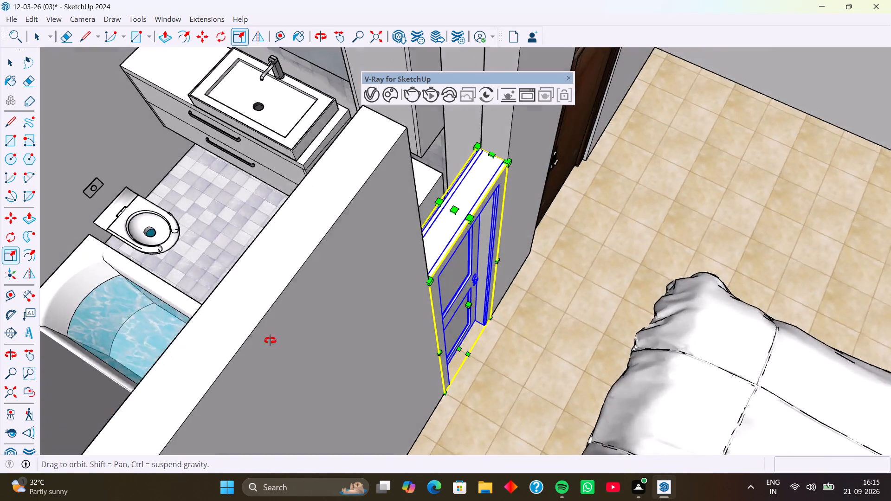
{"action": "middle_click_drag", "start_coordinate": [270, 340], "coordinate": [269, 340]}
{"action": "middle_click_drag", "start_coordinate": [331, 333], "coordinate": [132, 298]}
{"action": "middle_click_drag", "start_coordinate": [291, 328], "coordinate": [218, 360]}
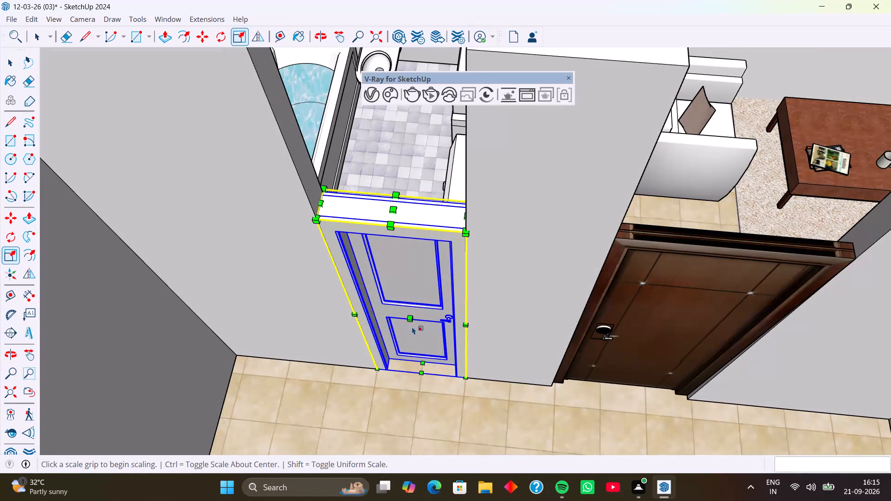
{"action": "left_click", "coordinate": [412, 322]}
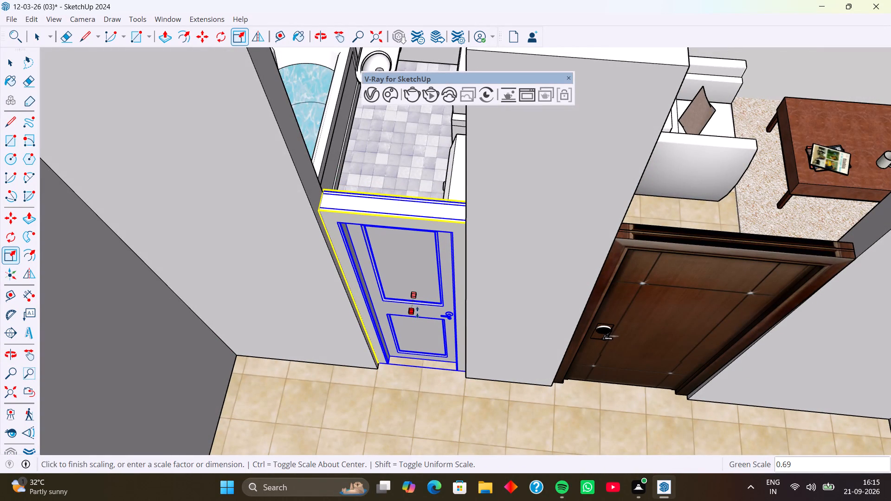
{"action": "left_click", "coordinate": [417, 312]}
{"action": "middle_click_drag", "start_coordinate": [416, 317], "coordinate": [369, 392]}
{"action": "middle_click_drag", "start_coordinate": [401, 338], "coordinate": [280, 405]}
{"action": "scroll", "coordinate": [377, 301], "scroll_direction": "up", "scroll_amount": 1}
{"action": "middle_click_drag", "start_coordinate": [374, 302], "coordinate": [358, 309]}
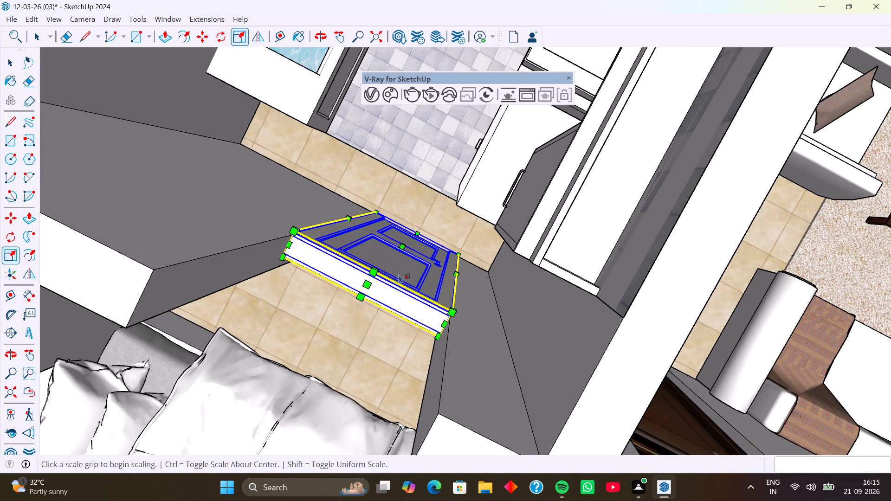
{"action": "left_click", "coordinate": [404, 250]}
{"action": "left_click", "coordinate": [401, 256]}
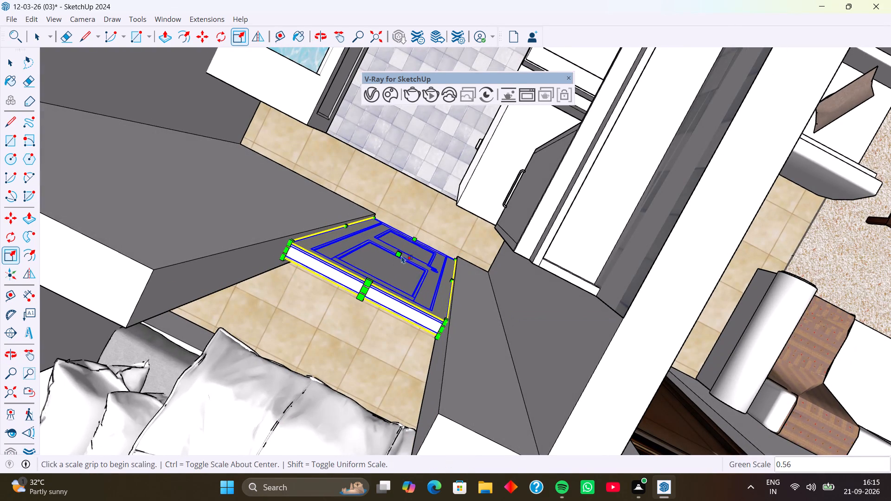
{"action": "middle_click_drag", "start_coordinate": [429, 256], "coordinate": [448, 180]}
{"action": "middle_click_drag", "start_coordinate": [393, 294], "coordinate": [445, 214]}
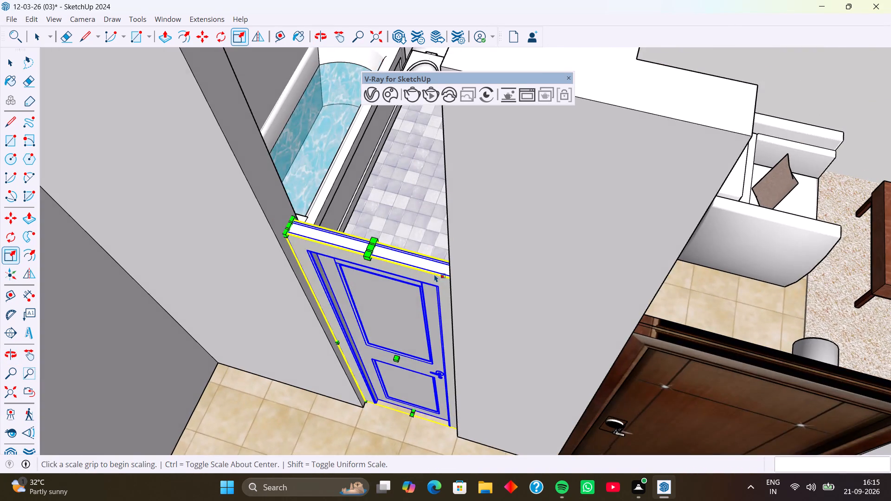
{"action": "scroll", "coordinate": [433, 276], "scroll_direction": "down", "scroll_amount": 3}
{"action": "middle_click_drag", "start_coordinate": [423, 296], "coordinate": [425, 265]}
{"action": "key", "text": "space"}
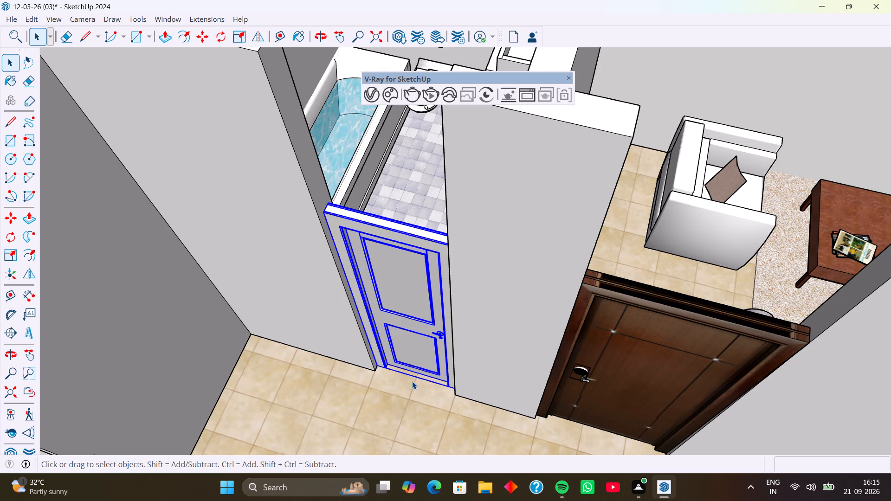
Copy the fitted white door about 19' 10" across to the bathroom opening of the adjacent bedroom, aligned with its bottom corner.
{"action": "middle_click_drag", "start_coordinate": [433, 401], "coordinate": [437, 400]}
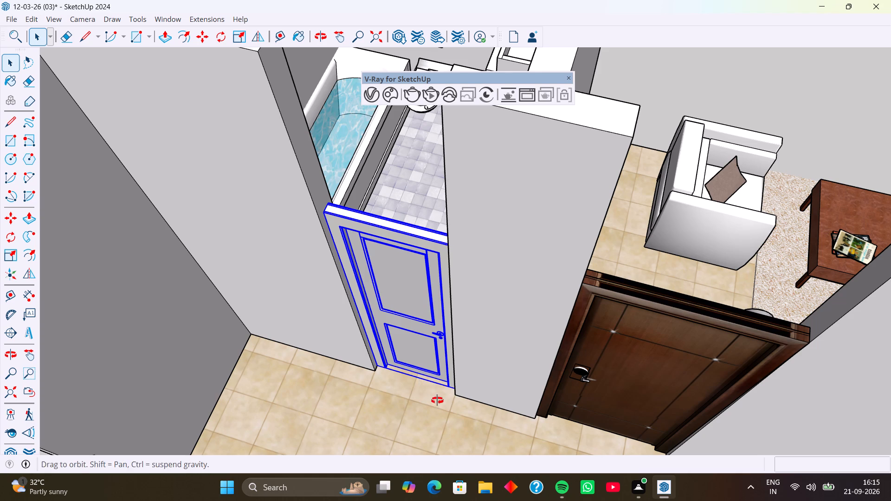
{"action": "middle_click_drag", "start_coordinate": [437, 400], "coordinate": [530, 328]}
{"action": "middle_click_drag", "start_coordinate": [491, 376], "coordinate": [467, 274], "text": "shift"}
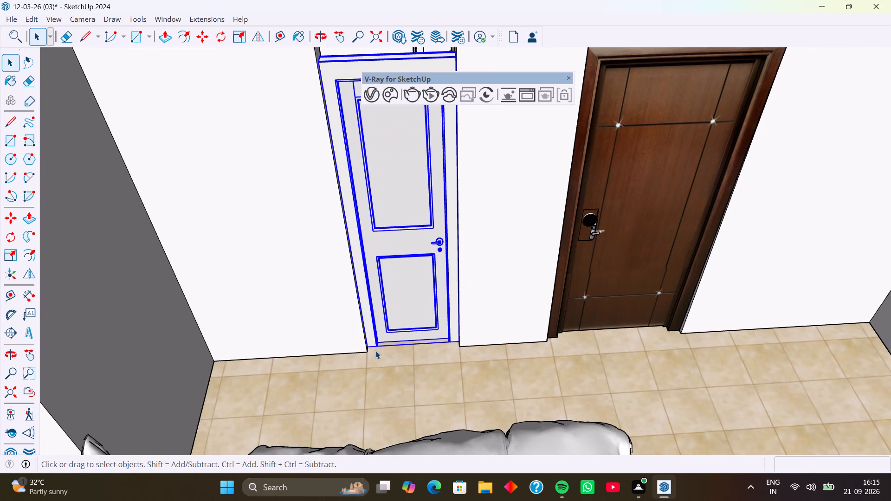
{"action": "key", "text": "m"}
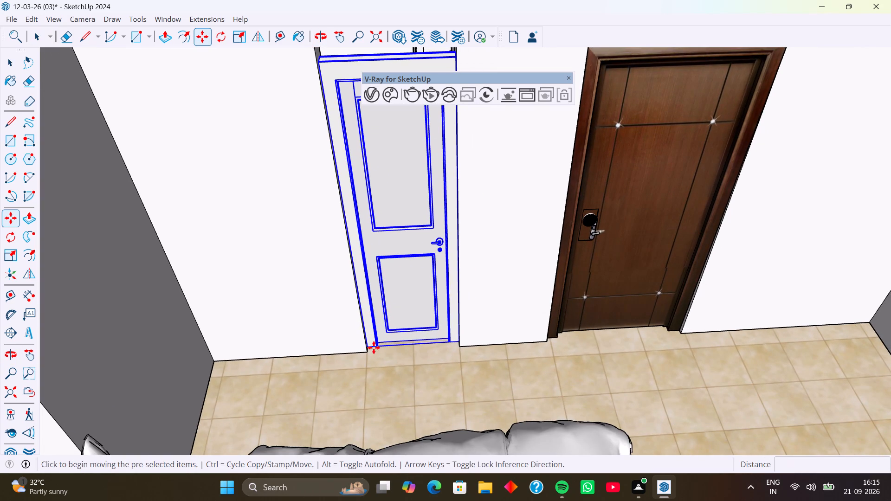
{"action": "left_click", "coordinate": [368, 352]}
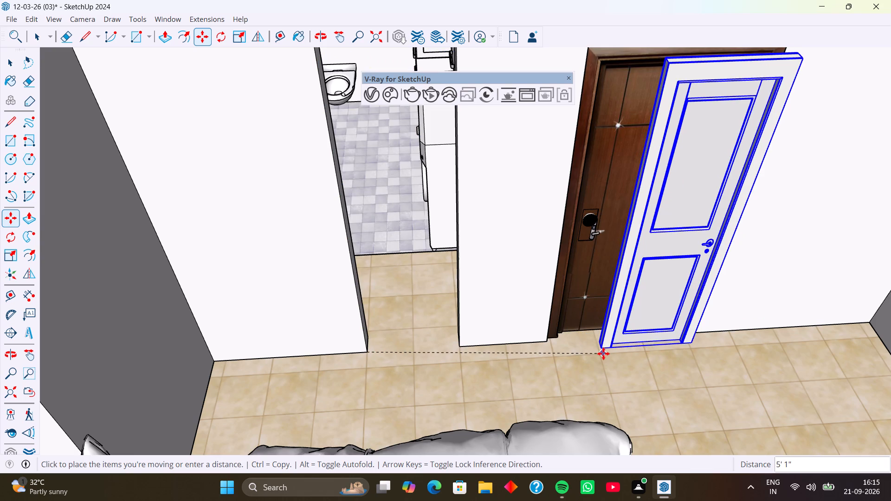
{"action": "scroll", "coordinate": [575, 341], "scroll_direction": "down", "scroll_amount": 6}
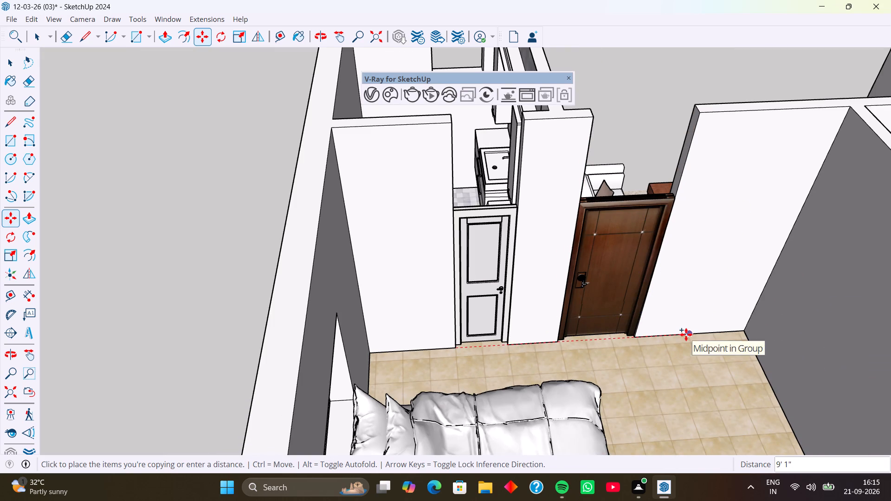
{"action": "middle_click_drag", "start_coordinate": [670, 337], "coordinate": [360, 386], "text": "shift"}
{"action": "middle_click_drag", "start_coordinate": [545, 341], "coordinate": [374, 328]}
{"action": "scroll", "coordinate": [510, 378], "scroll_direction": "up", "scroll_amount": 4}
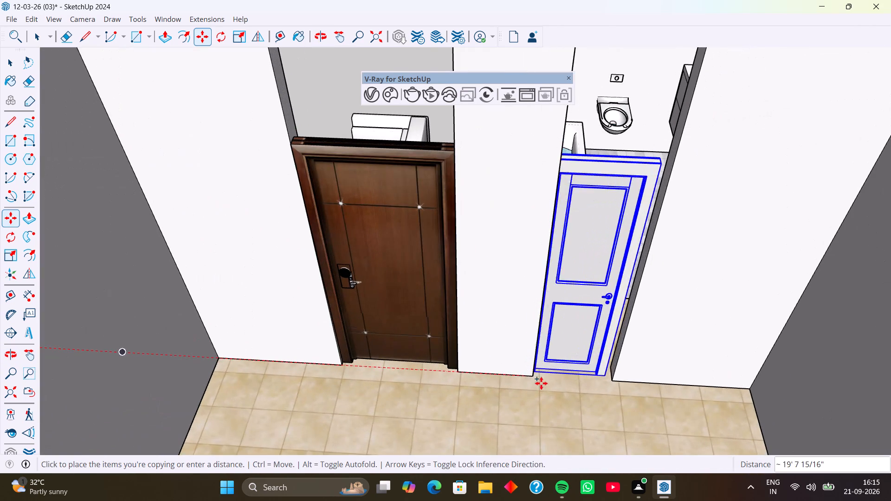
{"action": "left_click", "coordinate": [532, 377]}
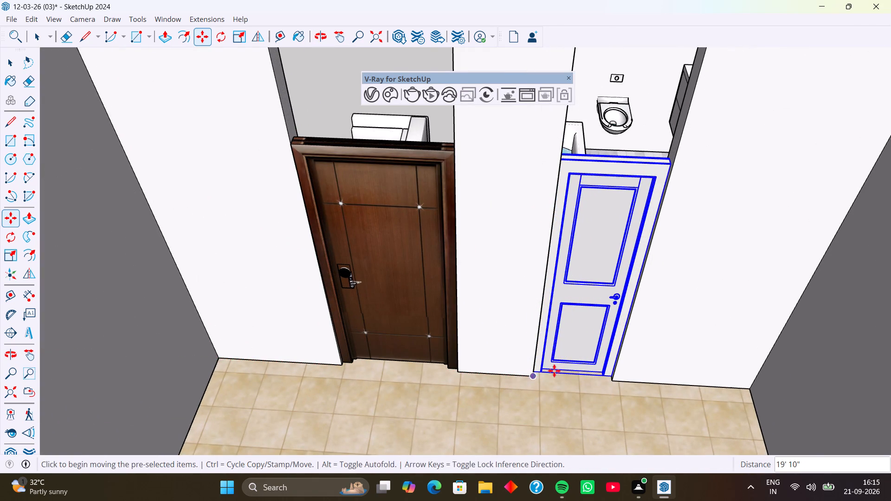
Examine both bedrooms with their white bathroom doors, the dining area, and the open bathroom doorway near the living room.
{"action": "scroll", "coordinate": [573, 376], "scroll_direction": "down", "scroll_amount": 4}
{"action": "middle_click_drag", "start_coordinate": [582, 374], "coordinate": [537, 390]}
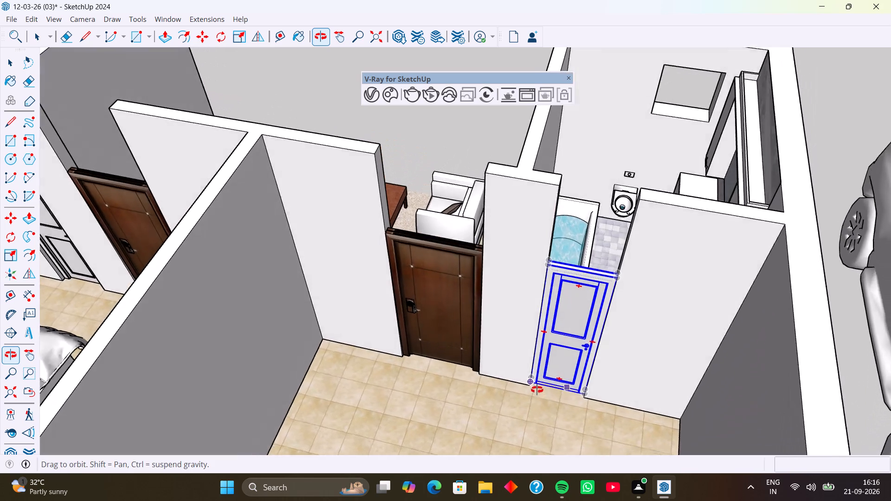
{"action": "middle_click_drag", "start_coordinate": [537, 390], "coordinate": [549, 381]}
{"action": "middle_click_drag", "start_coordinate": [549, 381], "coordinate": [599, 366]}
{"action": "scroll", "coordinate": [573, 371], "scroll_direction": "down", "scroll_amount": 3}
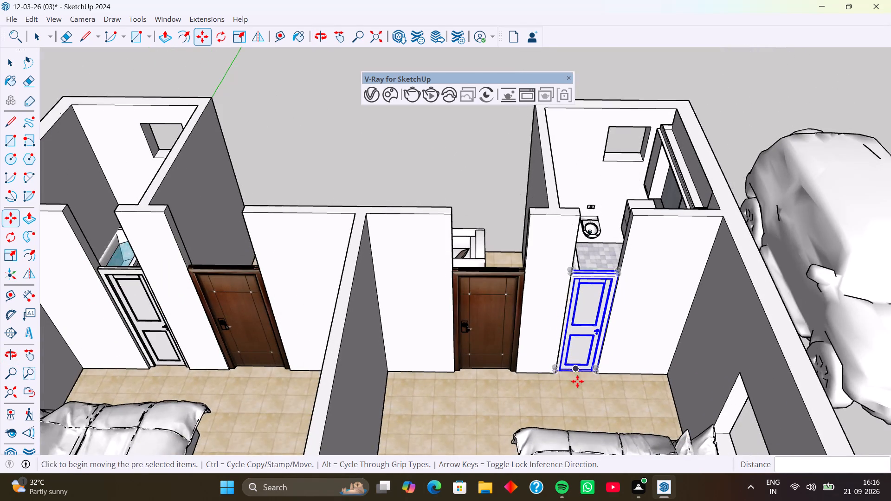
{"action": "middle_click_drag", "start_coordinate": [568, 373], "coordinate": [561, 315], "text": "shift"}
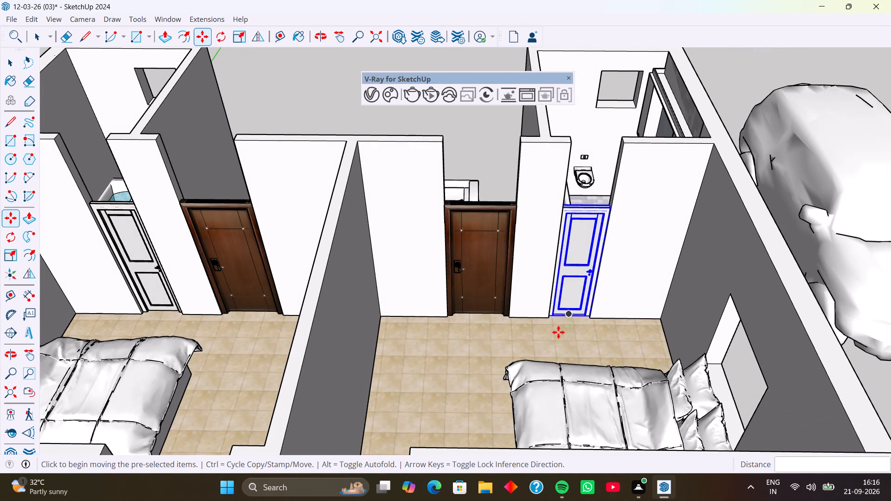
{"action": "scroll", "coordinate": [545, 334], "scroll_direction": "down", "scroll_amount": 4}
{"action": "middle_click_drag", "start_coordinate": [553, 359], "coordinate": [587, 285], "text": "shift"}
{"action": "middle_click_drag", "start_coordinate": [590, 316], "coordinate": [584, 155]}
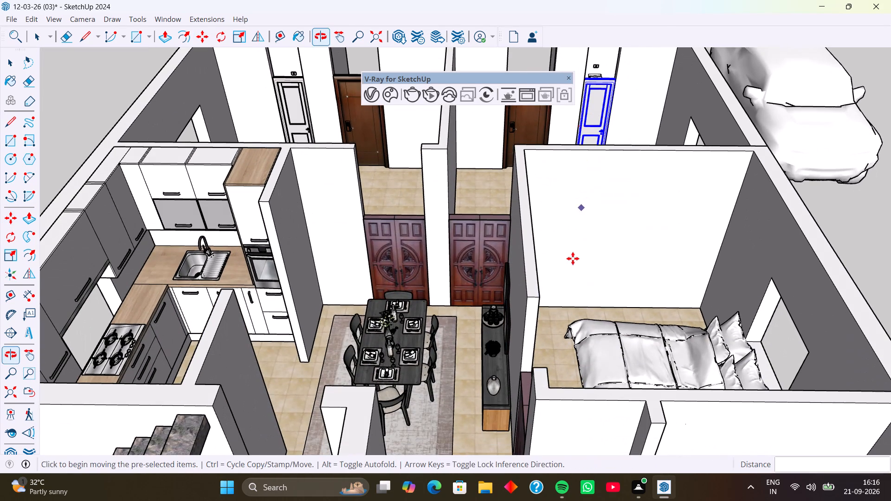
{"action": "middle_click_drag", "start_coordinate": [566, 263], "coordinate": [662, 272]}
{"action": "middle_click_drag", "start_coordinate": [607, 323], "coordinate": [620, 325]}
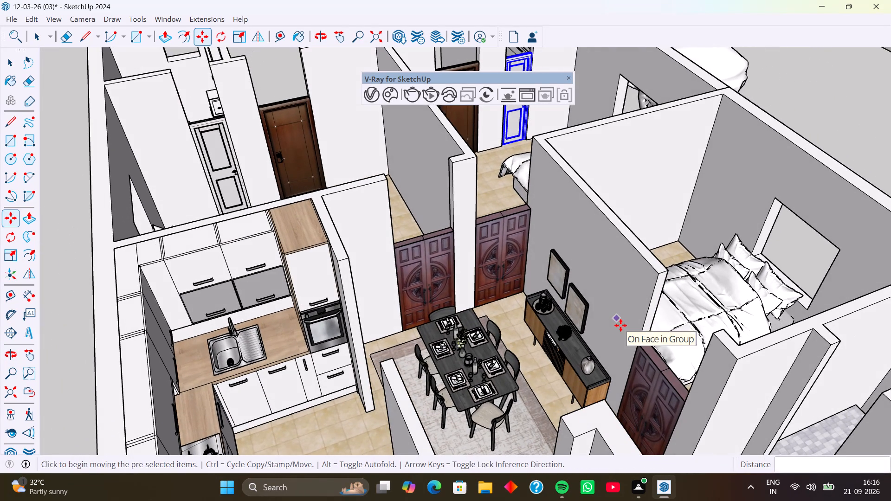
{"action": "middle_click_drag", "start_coordinate": [608, 315], "coordinate": [449, 304]}
{"action": "middle_click_drag", "start_coordinate": [502, 321], "coordinate": [529, 139]}
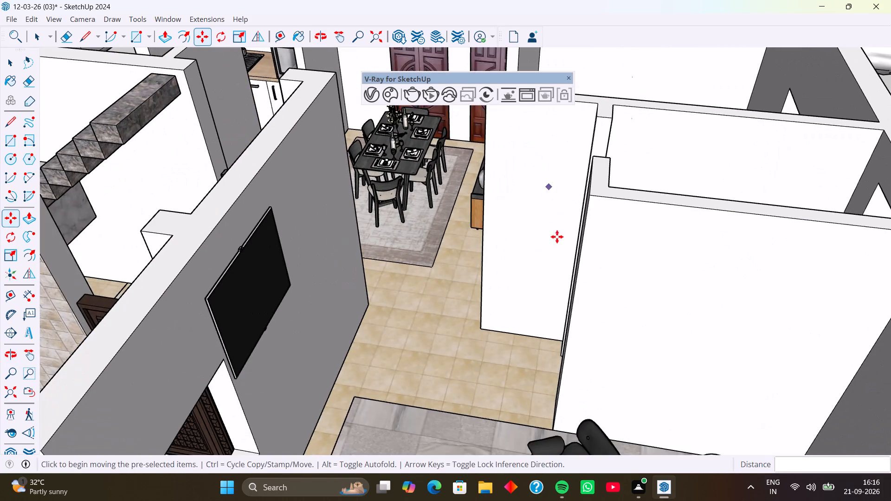
{"action": "middle_click_drag", "start_coordinate": [555, 243], "coordinate": [567, 305]}
{"action": "middle_click_drag", "start_coordinate": [558, 318], "coordinate": [658, 352]}
{"action": "middle_click_drag", "start_coordinate": [583, 316], "coordinate": [656, 321]}
{"action": "scroll", "coordinate": [600, 288], "scroll_direction": "down", "scroll_amount": 5}
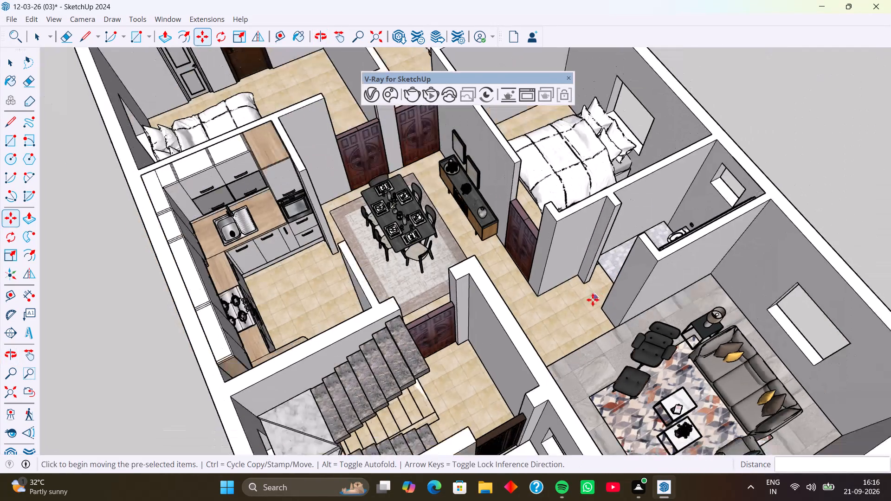
Copy the white bathroom door from the bedroom into the hallway near the living-room bathroom opening.
{"action": "middle_click_drag", "start_coordinate": [584, 302], "coordinate": [408, 338]}
{"action": "scroll", "coordinate": [449, 292], "scroll_direction": "down", "scroll_amount": 4}
{"action": "middle_click_drag", "start_coordinate": [464, 235], "coordinate": [413, 404], "text": "shift"}
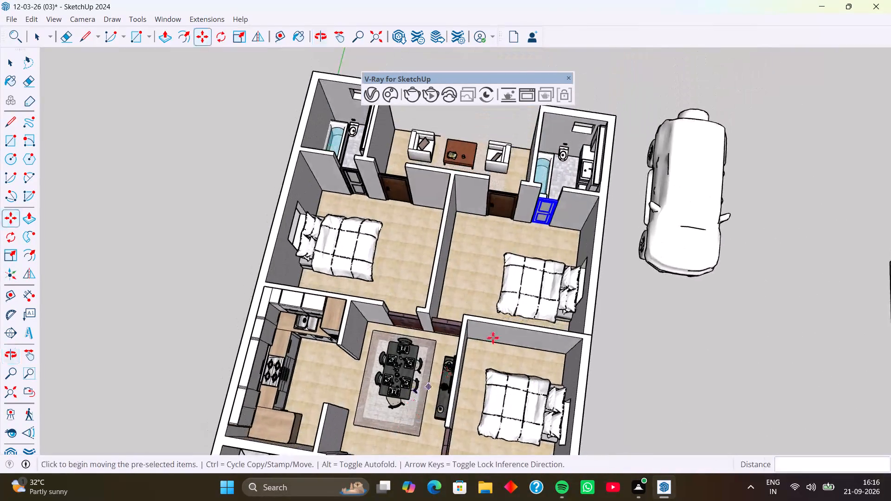
{"action": "scroll", "coordinate": [521, 288], "scroll_direction": "up", "scroll_amount": 7}
{"action": "middle_click_drag", "start_coordinate": [531, 234], "coordinate": [538, 192]}
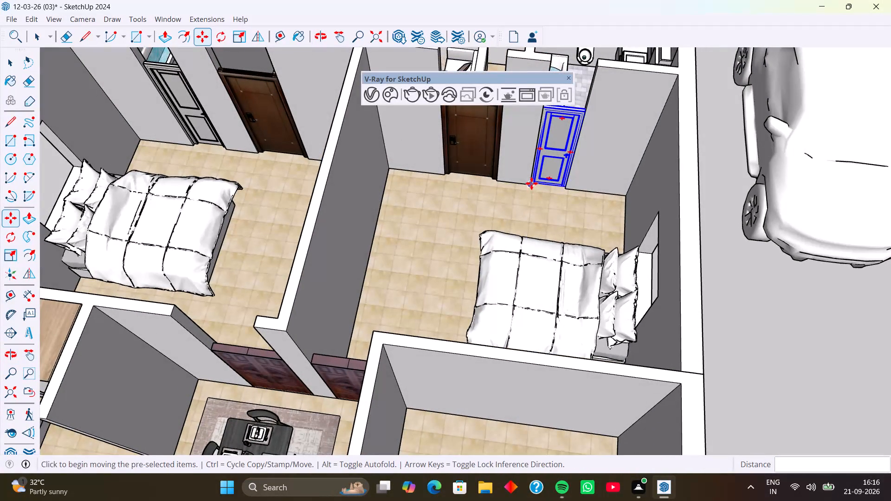
{"action": "left_click", "coordinate": [529, 184]}
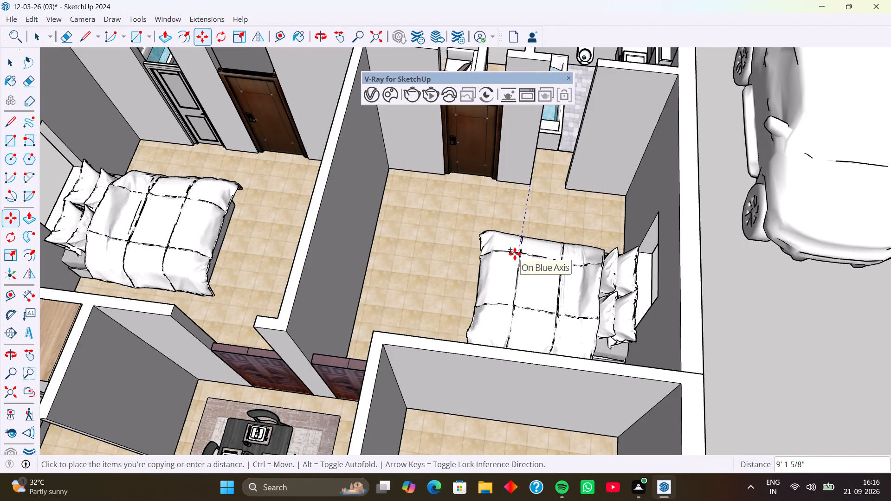
{"action": "scroll", "coordinate": [515, 254], "scroll_direction": "down", "scroll_amount": 5}
{"action": "middle_click_drag", "start_coordinate": [476, 315], "coordinate": [588, 168], "text": "shift"}
{"action": "middle_click_drag", "start_coordinate": [529, 307], "coordinate": [625, 83], "text": "shift"}
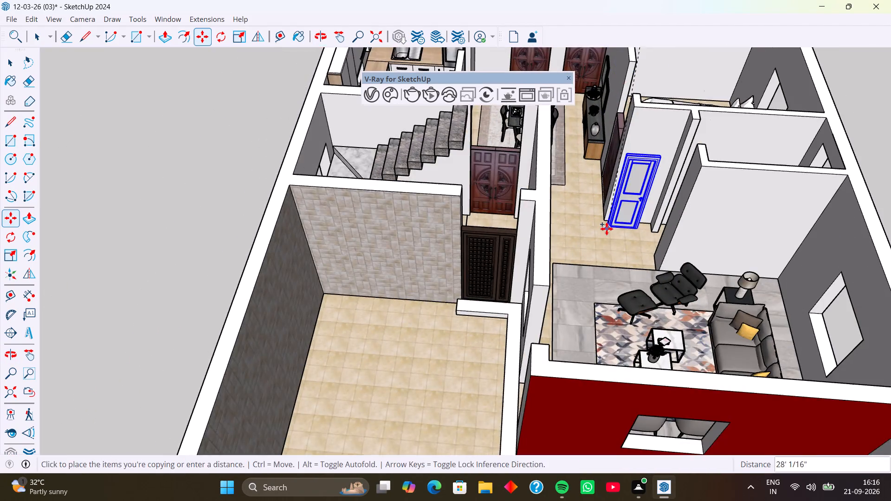
{"action": "middle_click_drag", "start_coordinate": [607, 229], "coordinate": [707, 320]}
{"action": "left_click", "coordinate": [574, 198]}
{"action": "middle_click_drag", "start_coordinate": [581, 231], "coordinate": [522, 242]}
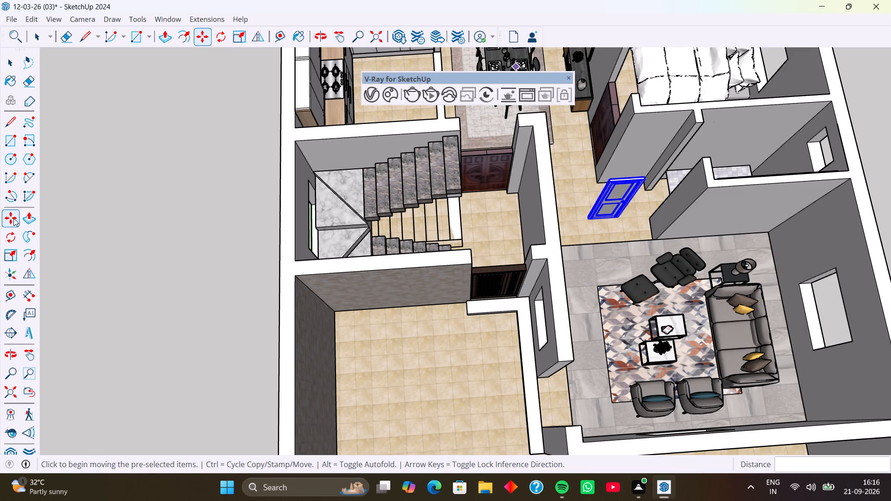
Rotate the copied white door 90 degrees on the floor plane about its bottom corner.
{"action": "left_click", "coordinate": [12, 237]}
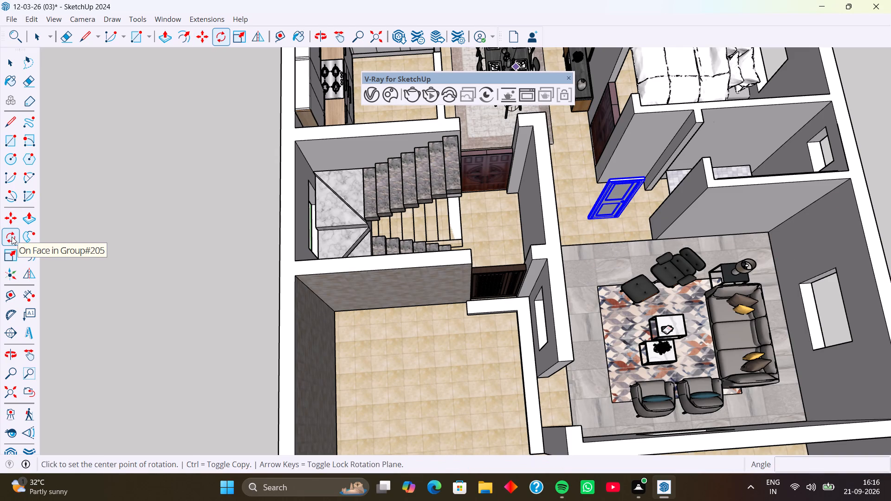
{"action": "scroll", "coordinate": [620, 245], "scroll_direction": "up", "scroll_amount": 3}
{"action": "scroll", "coordinate": [574, 226], "scroll_direction": "up", "scroll_amount": 6}
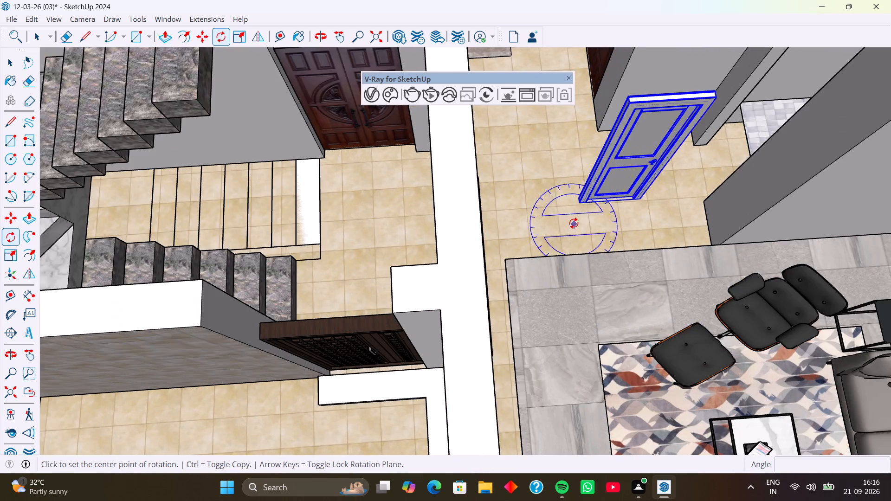
{"action": "scroll", "coordinate": [574, 223], "scroll_direction": "up", "scroll_amount": 6}
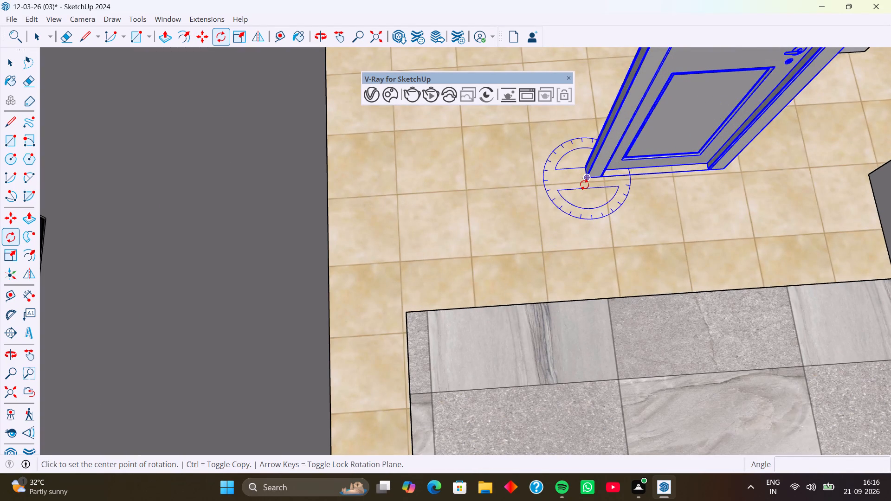
{"action": "left_click", "coordinate": [585, 183]}
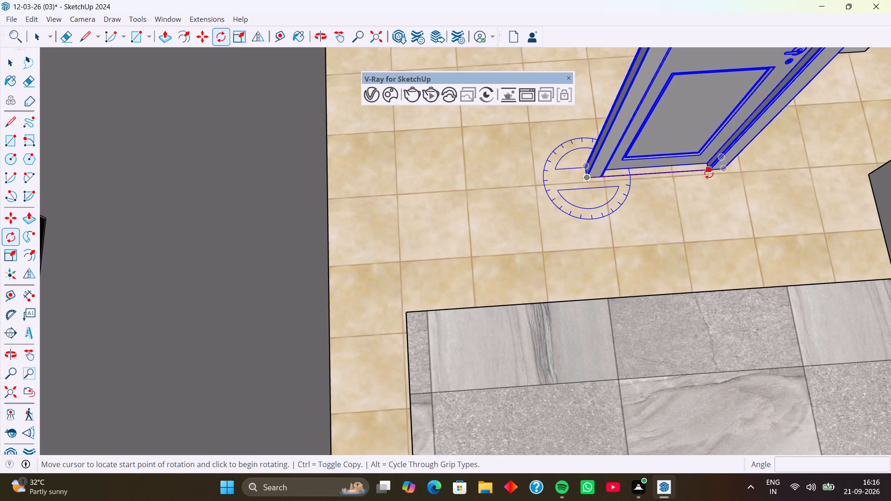
{"action": "left_click", "coordinate": [746, 170]}
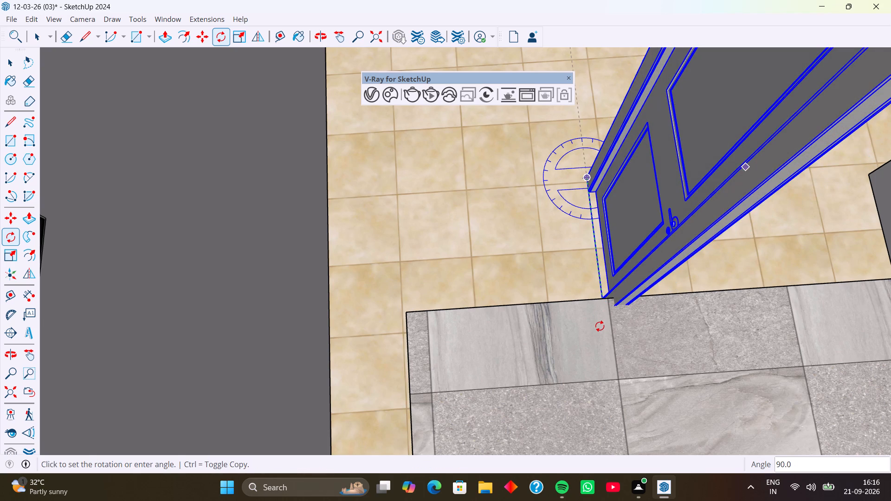
{"action": "type", "text": "90"}
{"action": "key", "text": "Return"}
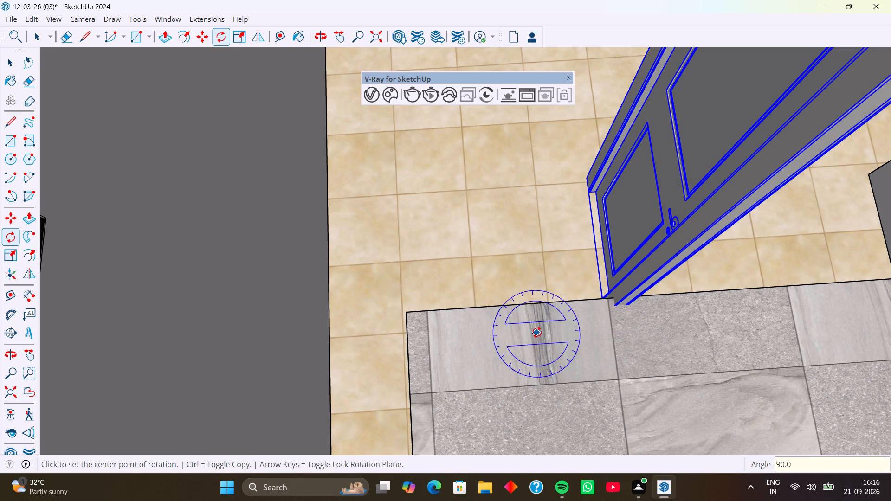
Move the rotated door about 4' 5 3/8" by its bottom corner to the corner of the bathroom opening near the living room.
{"action": "middle_click_drag", "start_coordinate": [540, 332], "coordinate": [745, 293]}
{"action": "key", "text": "m"}
{"action": "scroll", "coordinate": [547, 261], "scroll_direction": "down", "scroll_amount": 6}
{"action": "scroll", "coordinate": [498, 295], "scroll_direction": "down", "scroll_amount": 3}
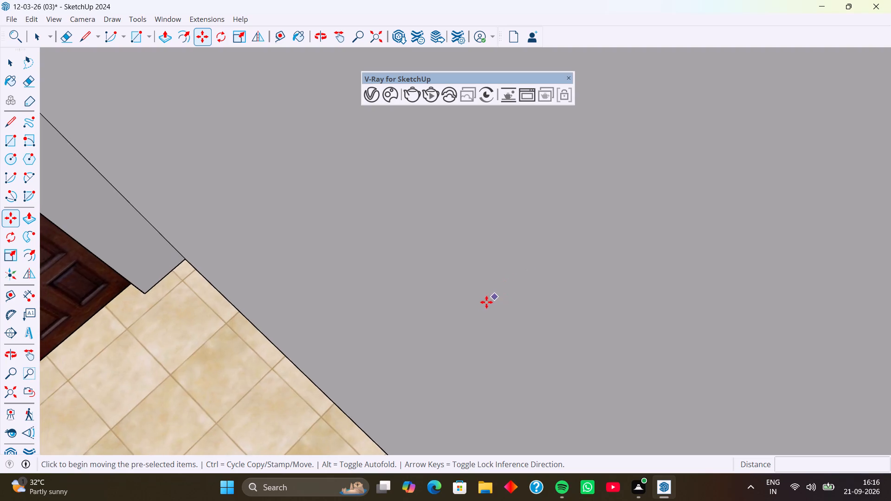
{"action": "scroll", "coordinate": [486, 302], "scroll_direction": "down", "scroll_amount": 20}
{"action": "scroll", "coordinate": [486, 302], "scroll_direction": "down", "scroll_amount": 11}
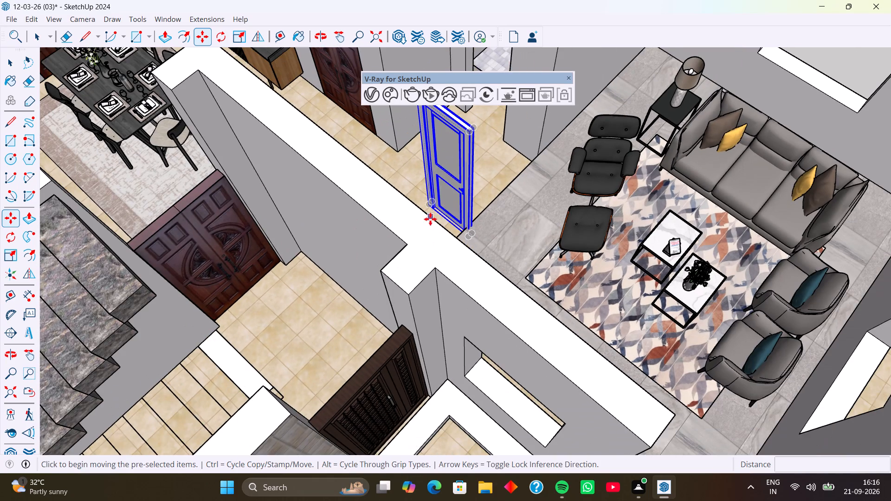
{"action": "middle_click_drag", "start_coordinate": [430, 219], "coordinate": [472, 284], "text": "shift"}
{"action": "middle_click_drag", "start_coordinate": [481, 292], "coordinate": [663, 275]}
{"action": "middle_click_drag", "start_coordinate": [506, 192], "coordinate": [525, 267]}
{"action": "scroll", "coordinate": [440, 294], "scroll_direction": "up", "scroll_amount": 4}
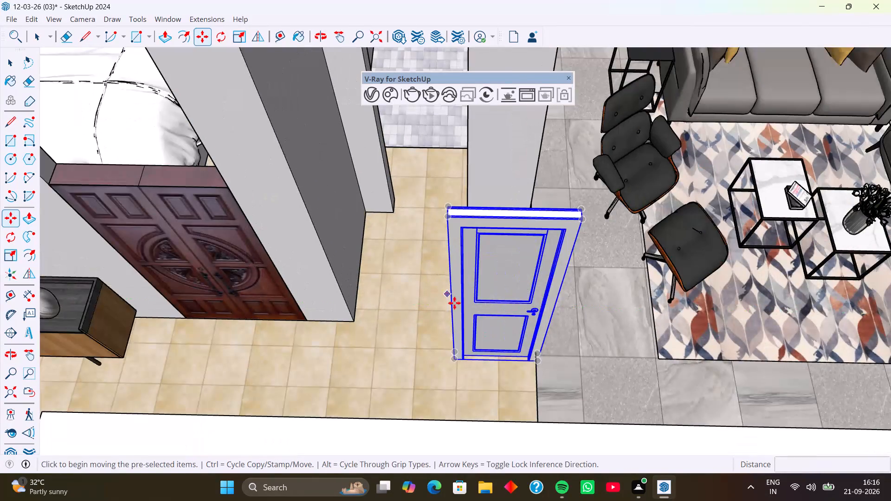
{"action": "scroll", "coordinate": [454, 303], "scroll_direction": "up", "scroll_amount": 3}
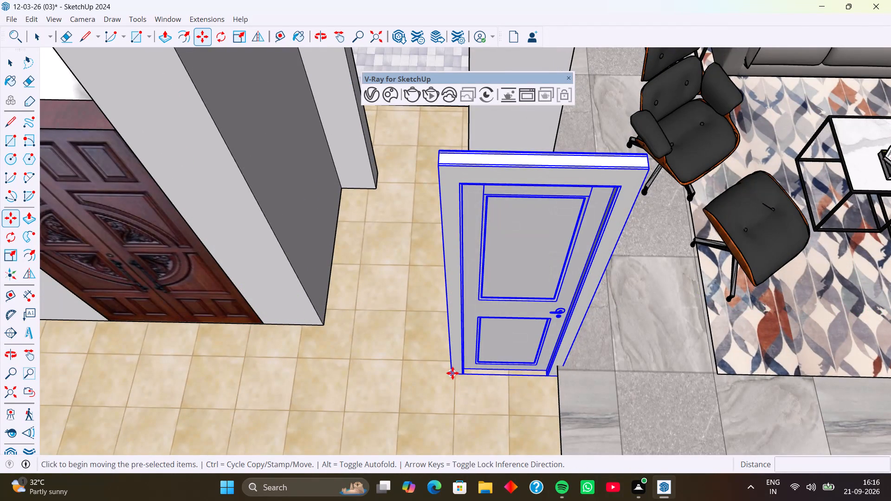
{"action": "left_click", "coordinate": [452, 373]}
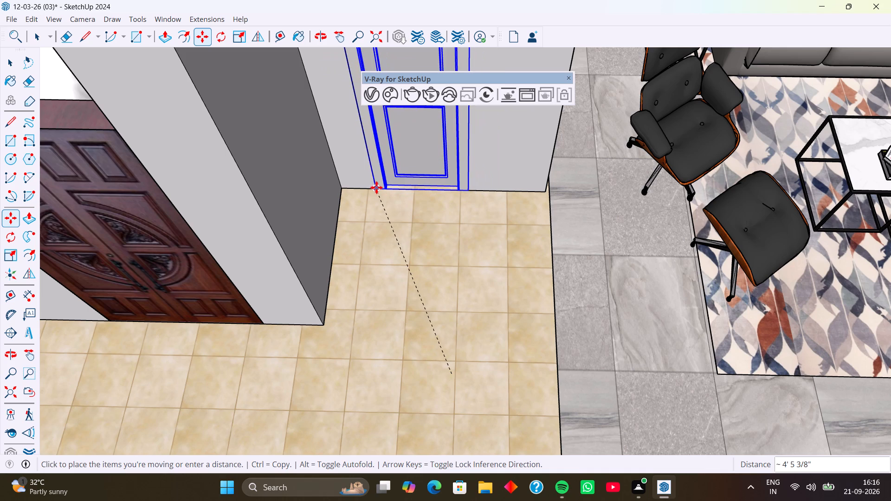
{"action": "left_click", "coordinate": [376, 187]}
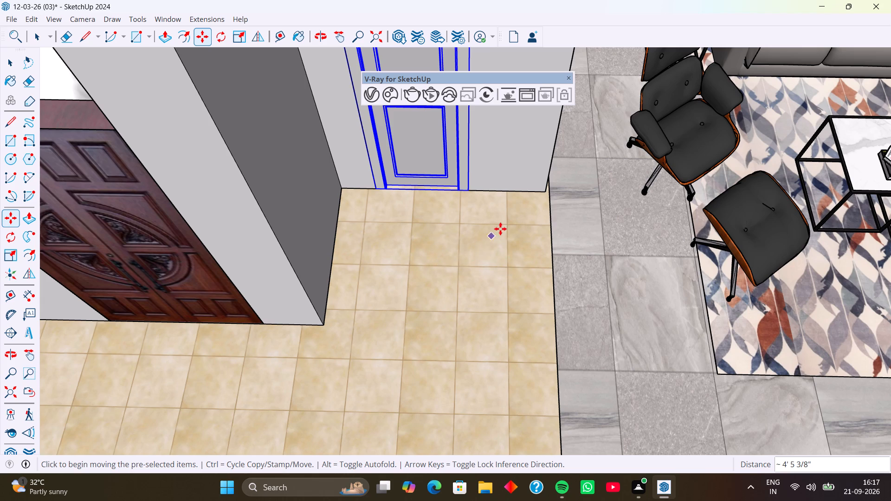
Shift the door about 1 11/16" deeper into the opening toward the bathroom, using its bottom corner on the bathroom side.
{"action": "middle_click_drag", "start_coordinate": [506, 219], "coordinate": [370, 301]}
{"action": "middle_click_drag", "start_coordinate": [540, 229], "coordinate": [385, 246]}
{"action": "scroll", "coordinate": [545, 236], "scroll_direction": "down", "scroll_amount": 4}
{"action": "middle_click_drag", "start_coordinate": [613, 254], "coordinate": [489, 267]}
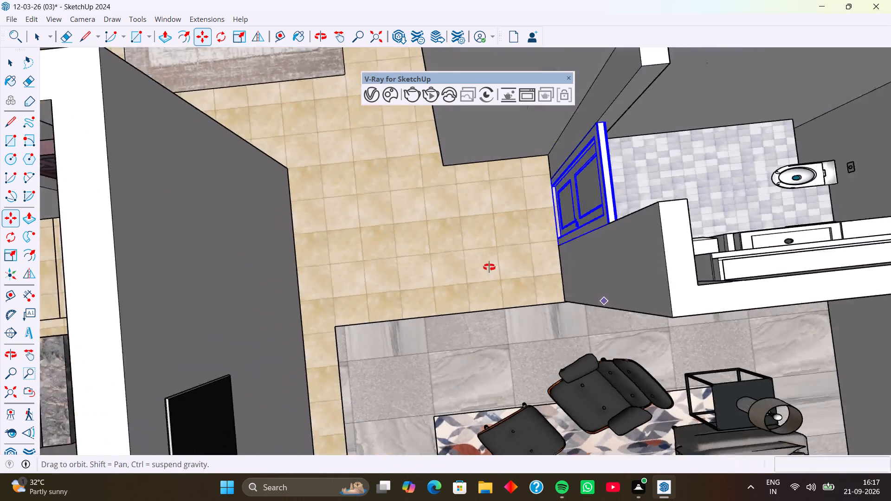
{"action": "middle_click_drag", "start_coordinate": [489, 267], "coordinate": [482, 266]}
{"action": "middle_click_drag", "start_coordinate": [677, 272], "coordinate": [518, 215]}
{"action": "middle_click_drag", "start_coordinate": [661, 302], "coordinate": [594, 276]}
{"action": "scroll", "coordinate": [617, 309], "scroll_direction": "down", "scroll_amount": 3}
{"action": "middle_click_drag", "start_coordinate": [613, 319], "coordinate": [571, 294], "text": "shift"}
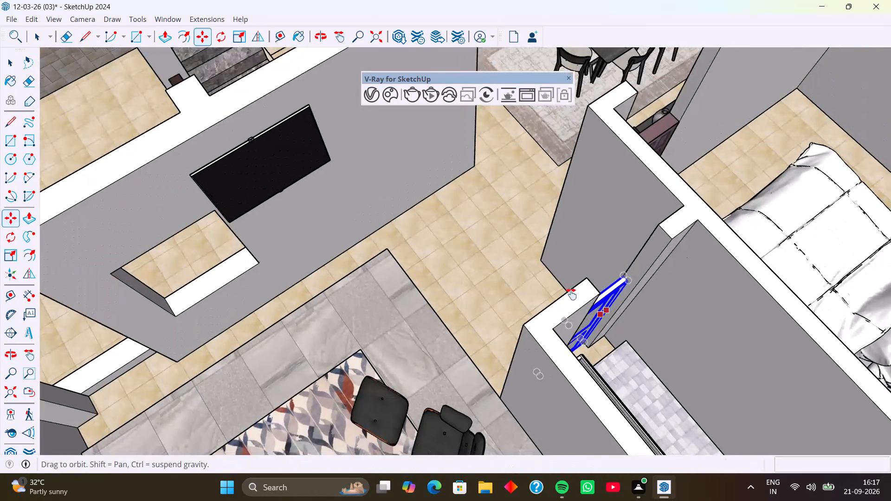
{"action": "middle_click_drag", "start_coordinate": [571, 294], "coordinate": [527, 256], "text": "shift"}
{"action": "middle_click_drag", "start_coordinate": [565, 297], "coordinate": [437, 309]}
{"action": "scroll", "coordinate": [502, 300], "scroll_direction": "up", "scroll_amount": 9}
{"action": "middle_click_drag", "start_coordinate": [531, 330], "coordinate": [535, 309]}
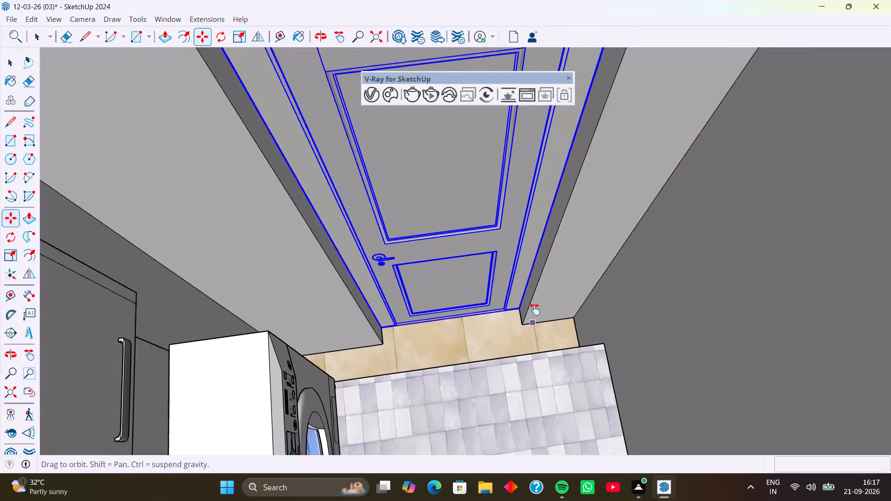
{"action": "middle_click_drag", "start_coordinate": [535, 309], "coordinate": [545, 224]}
{"action": "middle_click_drag", "start_coordinate": [527, 268], "coordinate": [543, 269]}
{"action": "scroll", "coordinate": [518, 231], "scroll_direction": "up", "scroll_amount": 6}
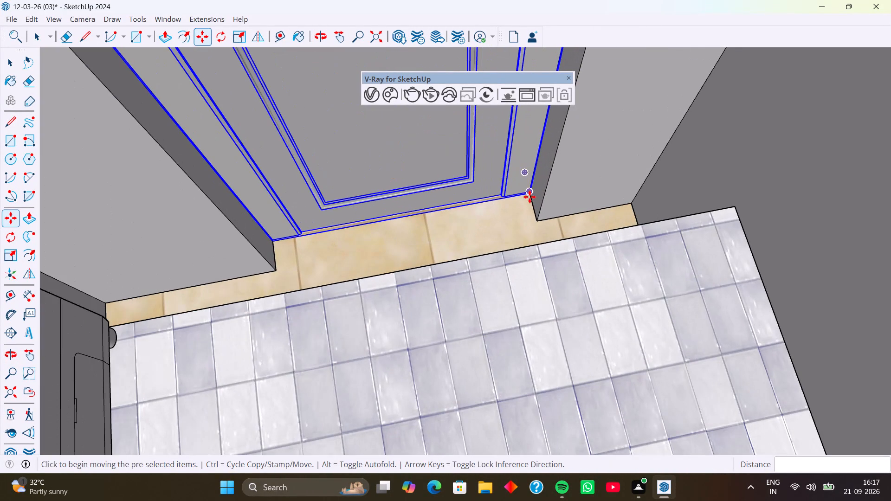
{"action": "left_click", "coordinate": [530, 193]}
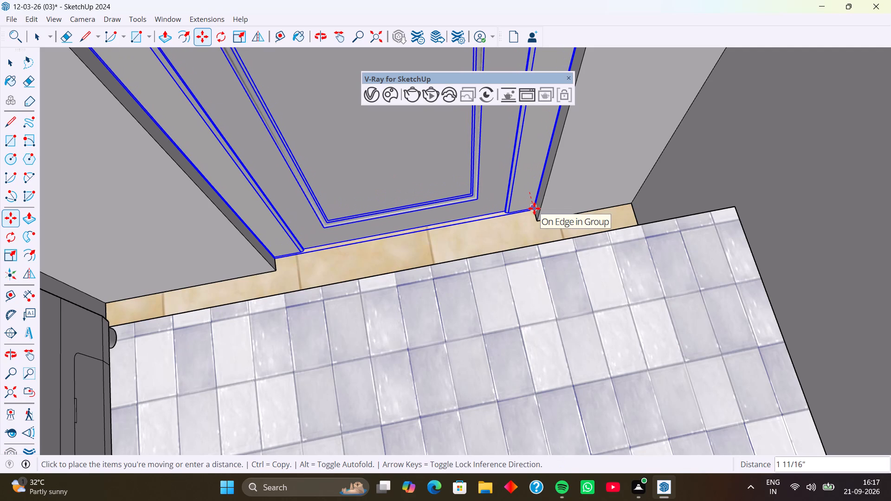
{"action": "left_click", "coordinate": [534, 210]}
Deselect the door and examine the bathroom opening beside the living room, the bedrooms and the dining area.
{"action": "scroll", "coordinate": [508, 249], "scroll_direction": "down", "scroll_amount": 16}
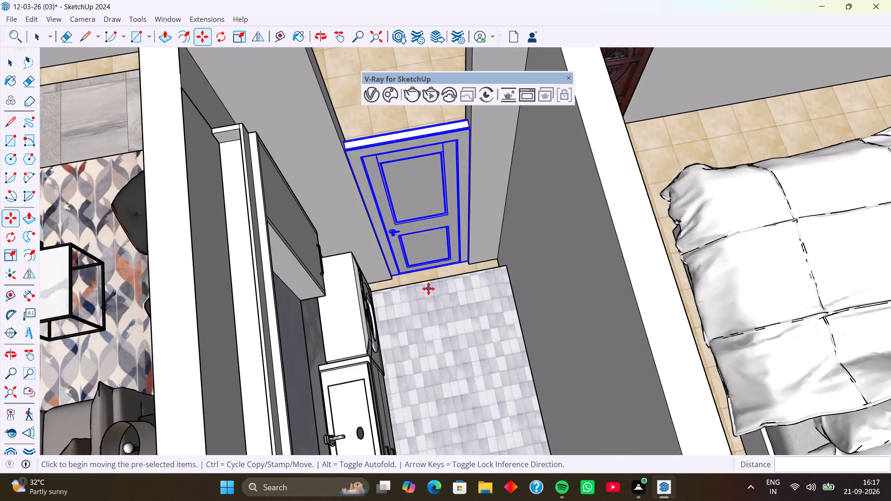
{"action": "scroll", "coordinate": [428, 289], "scroll_direction": "down", "scroll_amount": 4}
{"action": "middle_click_drag", "start_coordinate": [461, 294], "coordinate": [702, 220]}
{"action": "middle_click_drag", "start_coordinate": [491, 240], "coordinate": [664, 253]}
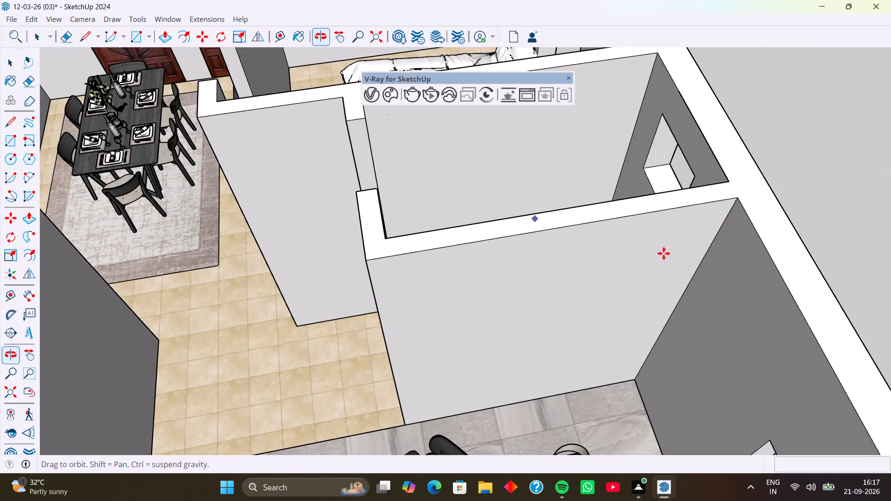
{"action": "middle_click_drag", "start_coordinate": [664, 253], "coordinate": [665, 253]}
{"action": "key", "text": "space"}
{"action": "left_click", "coordinate": [270, 374]}
{"action": "scroll", "coordinate": [349, 303], "scroll_direction": "down", "scroll_amount": 5}
{"action": "left_click", "coordinate": [645, 276]}
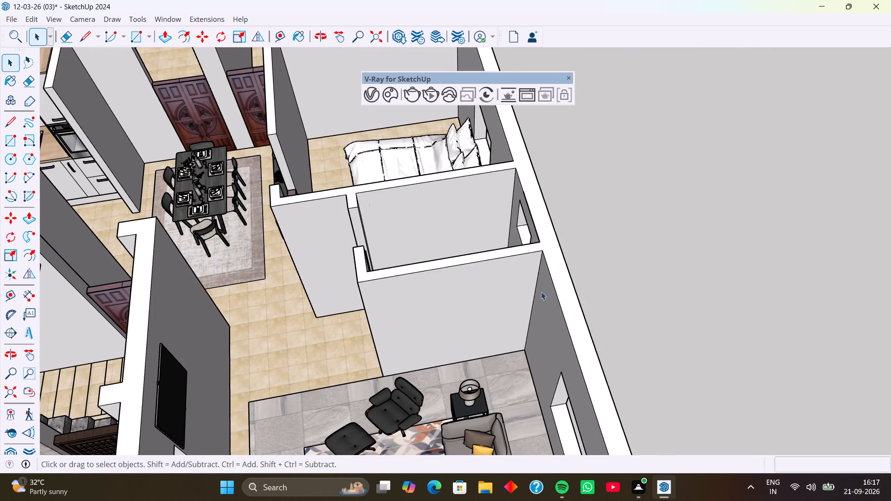
{"action": "scroll", "coordinate": [292, 295], "scroll_direction": "down", "scroll_amount": 5}
{"action": "middle_click_drag", "start_coordinate": [290, 318], "coordinate": [515, 334]}
{"action": "scroll", "coordinate": [427, 358], "scroll_direction": "down", "scroll_amount": 2}
{"action": "middle_click_drag", "start_coordinate": [428, 365], "coordinate": [418, 340], "text": "shift"}
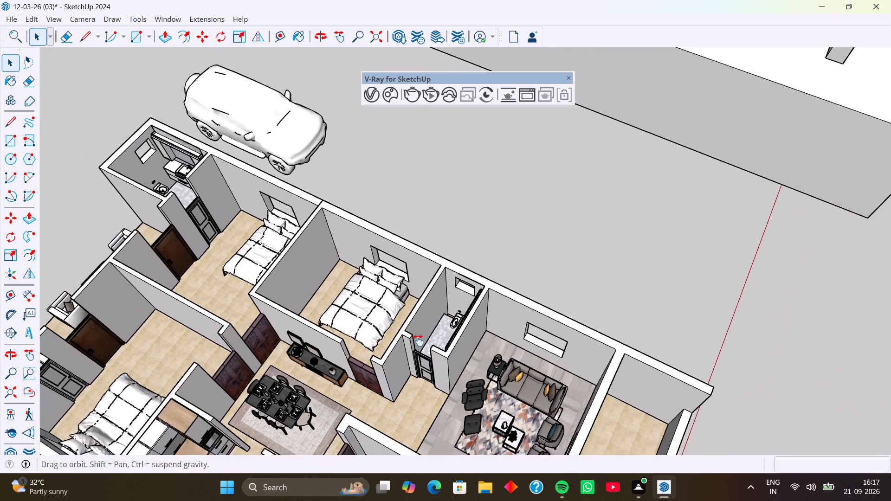
{"action": "middle_click_drag", "start_coordinate": [418, 340], "coordinate": [399, 255], "text": "shift"}
{"action": "middle_click_drag", "start_coordinate": [439, 304], "coordinate": [367, 340]}
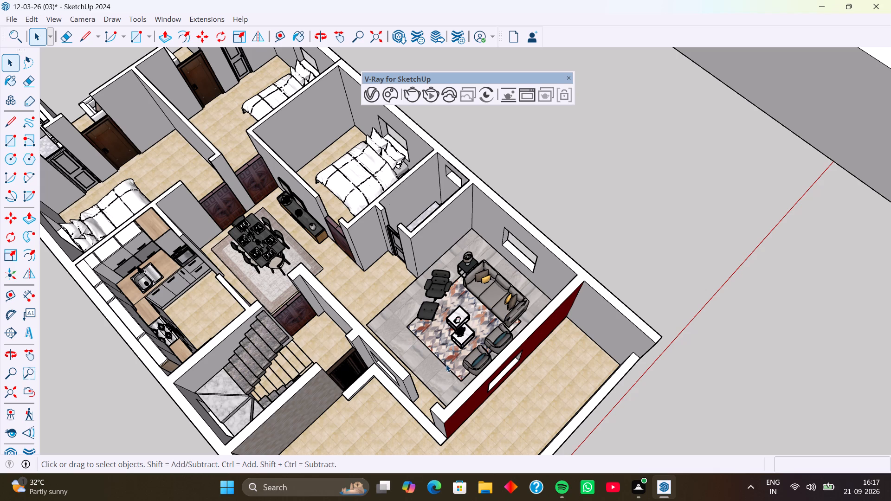
Examine the front porch, the red living-room wall and the open entrance beside it from several angles.
{"action": "scroll", "coordinate": [445, 360], "scroll_direction": "down", "scroll_amount": 5}
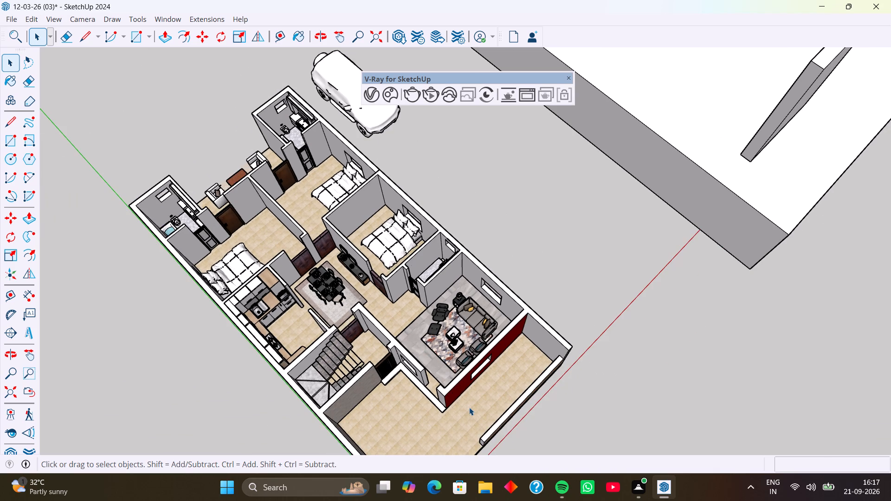
{"action": "middle_click_drag", "start_coordinate": [458, 401], "coordinate": [362, 271], "text": "shift"}
{"action": "middle_click_drag", "start_coordinate": [380, 283], "coordinate": [346, 286]}
{"action": "scroll", "coordinate": [342, 263], "scroll_direction": "up", "scroll_amount": 2}
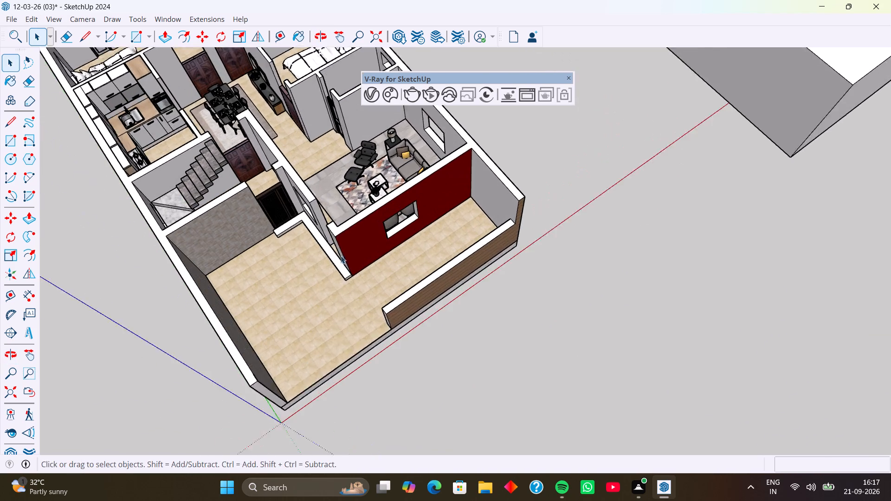
{"action": "scroll", "coordinate": [341, 256], "scroll_direction": "up", "scroll_amount": 2}
{"action": "middle_click_drag", "start_coordinate": [345, 263], "coordinate": [377, 188]}
{"action": "scroll", "coordinate": [388, 250], "scroll_direction": "up", "scroll_amount": 1}
{"action": "middle_click_drag", "start_coordinate": [388, 250], "coordinate": [420, 248]}
{"action": "middle_click_drag", "start_coordinate": [375, 264], "coordinate": [438, 263]}
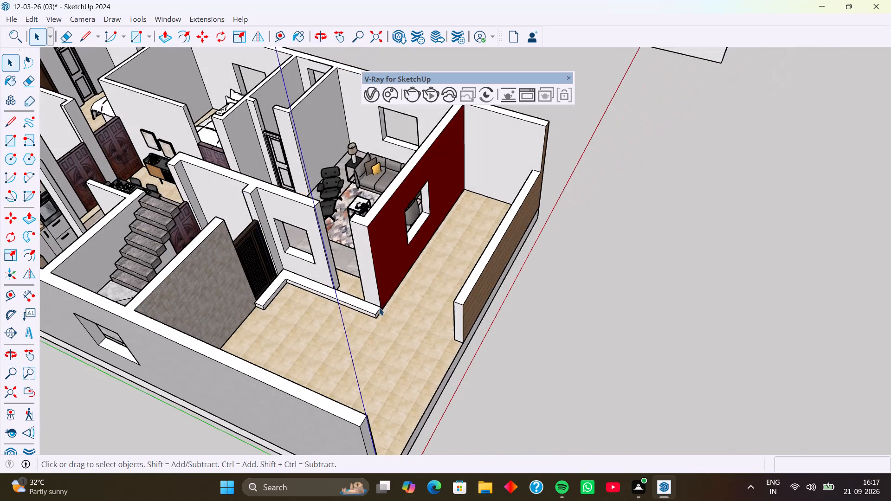
{"action": "middle_click_drag", "start_coordinate": [376, 308], "coordinate": [467, 285]}
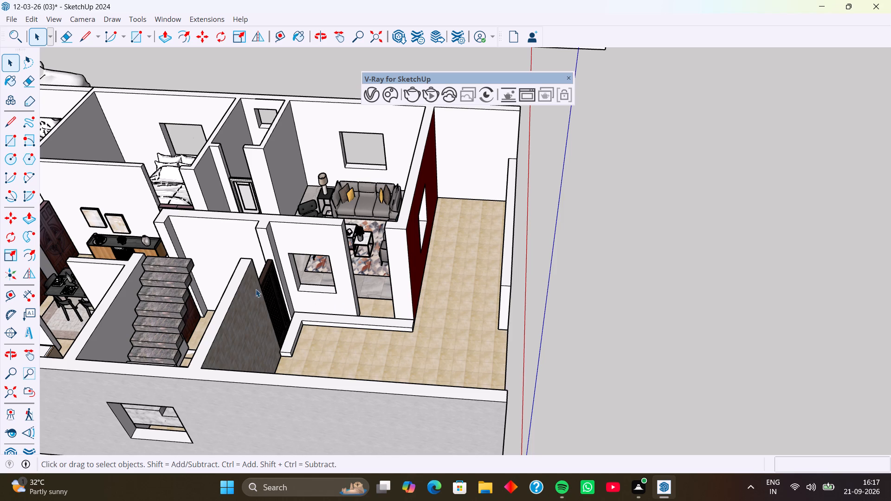
{"action": "middle_click_drag", "start_coordinate": [370, 312], "coordinate": [122, 323]}
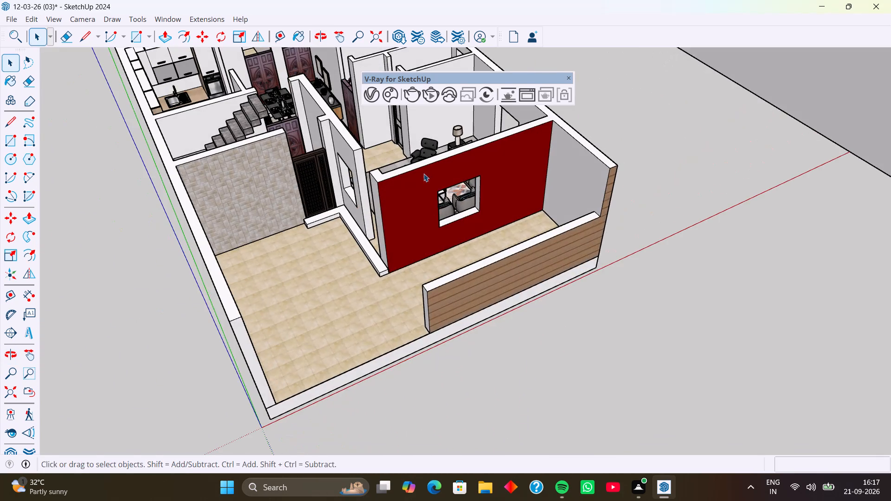
{"action": "middle_click_drag", "start_coordinate": [408, 201], "coordinate": [386, 246]}
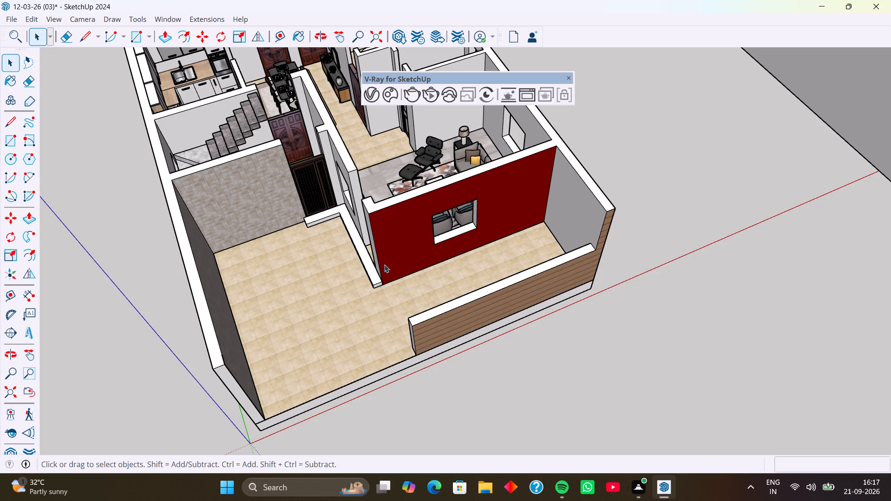
{"action": "scroll", "coordinate": [317, 242], "scroll_direction": "down", "scroll_amount": 4}
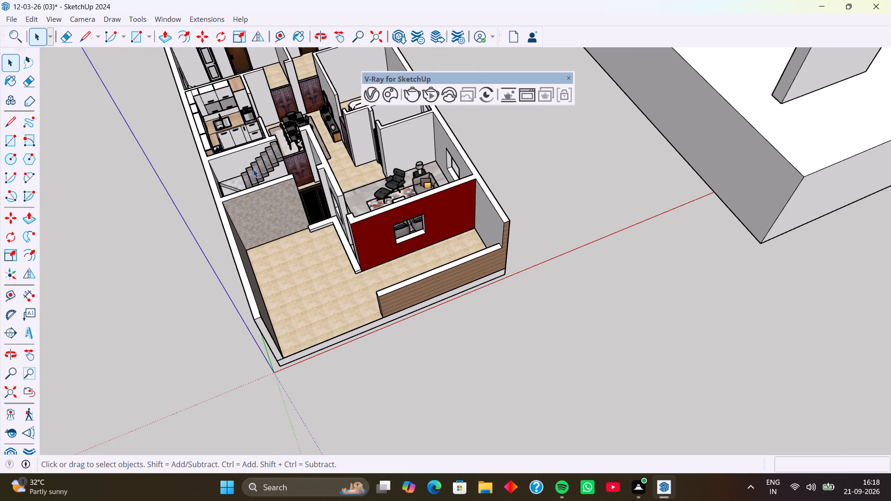
Open 3D Warehouse and browse the door models for one to fit the open entrance by the porch.
{"action": "middle_click_drag", "start_coordinate": [279, 159], "coordinate": [293, 257]}
{"action": "middle_click_drag", "start_coordinate": [284, 266], "coordinate": [228, 249]}
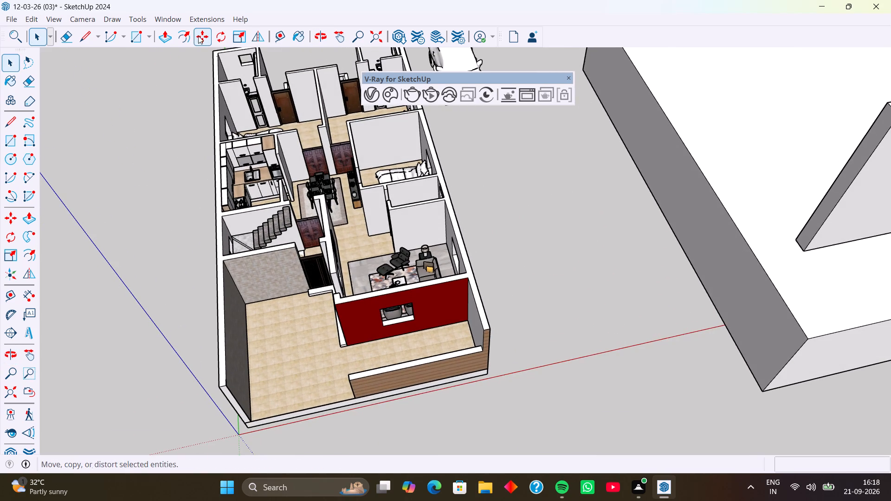
{"action": "left_click", "coordinate": [168, 20]}
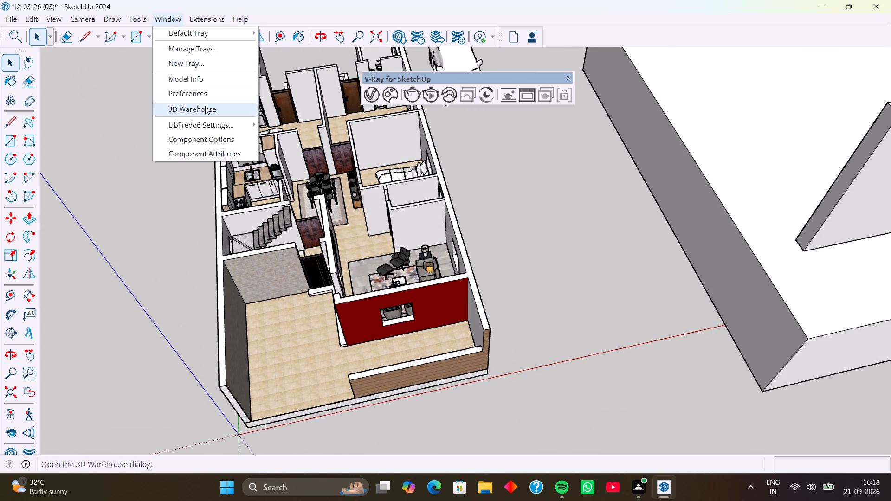
{"action": "left_click", "coordinate": [205, 106]}
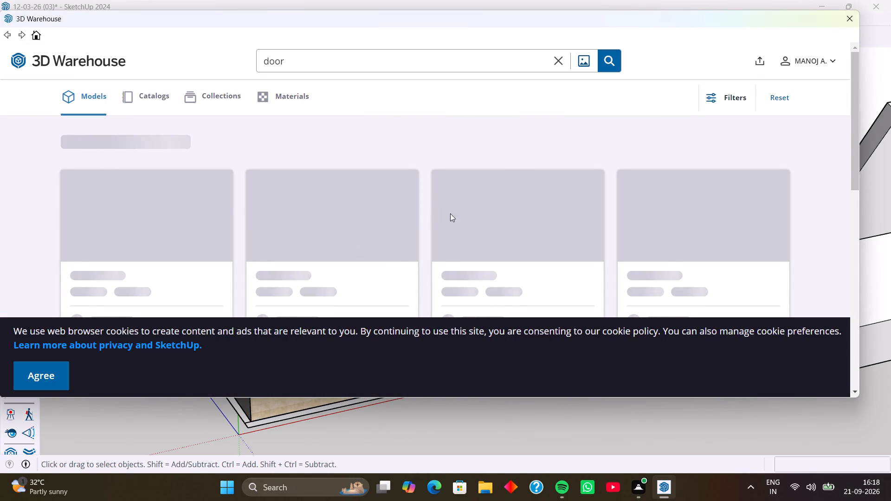
{"action": "scroll", "coordinate": [439, 229], "scroll_direction": "down", "scroll_amount": 4}
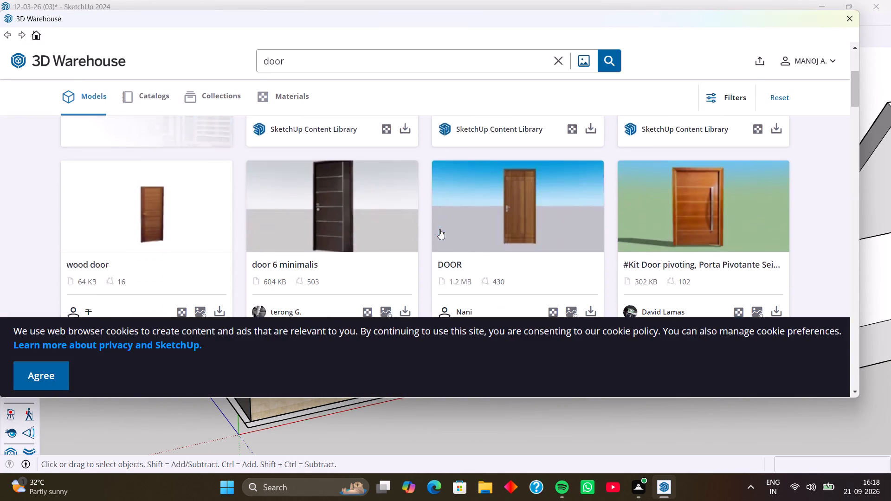
{"action": "scroll", "coordinate": [520, 208], "scroll_direction": "down", "scroll_amount": 1}
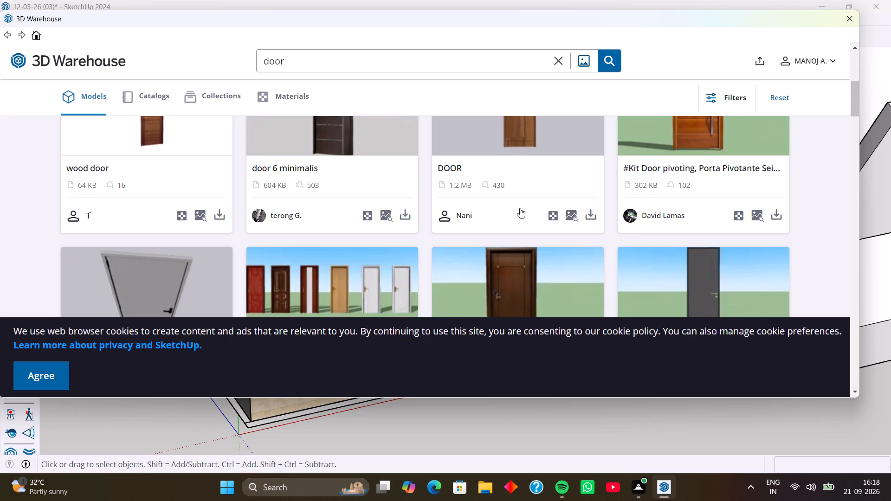
{"action": "scroll", "coordinate": [520, 208], "scroll_direction": "down", "scroll_amount": 5}
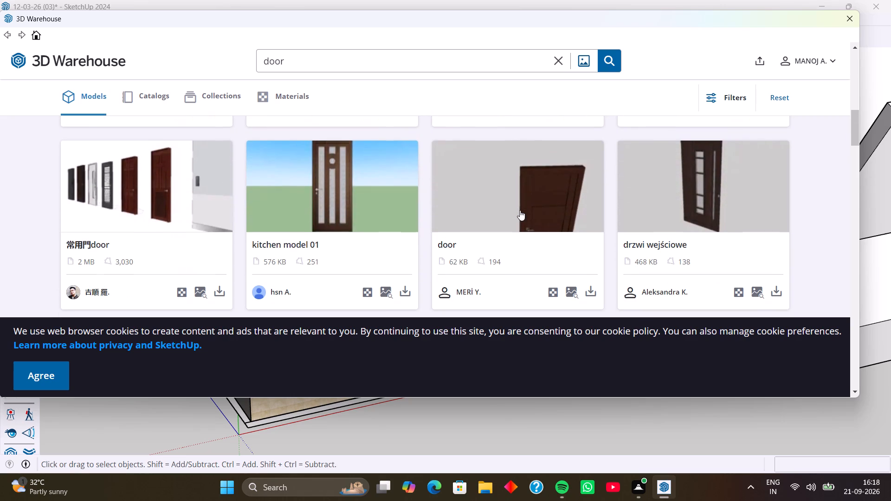
{"action": "scroll", "coordinate": [520, 210], "scroll_direction": "down", "scroll_amount": 4}
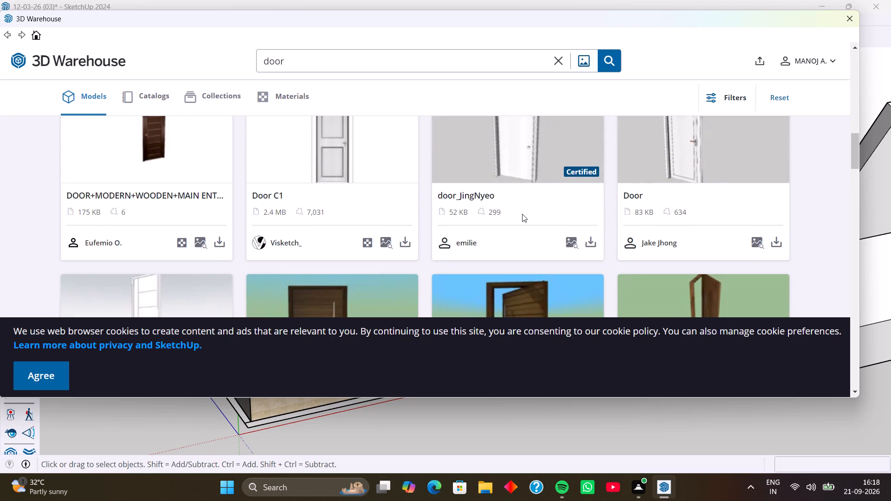
{"action": "scroll", "coordinate": [522, 214], "scroll_direction": "down", "scroll_amount": 6}
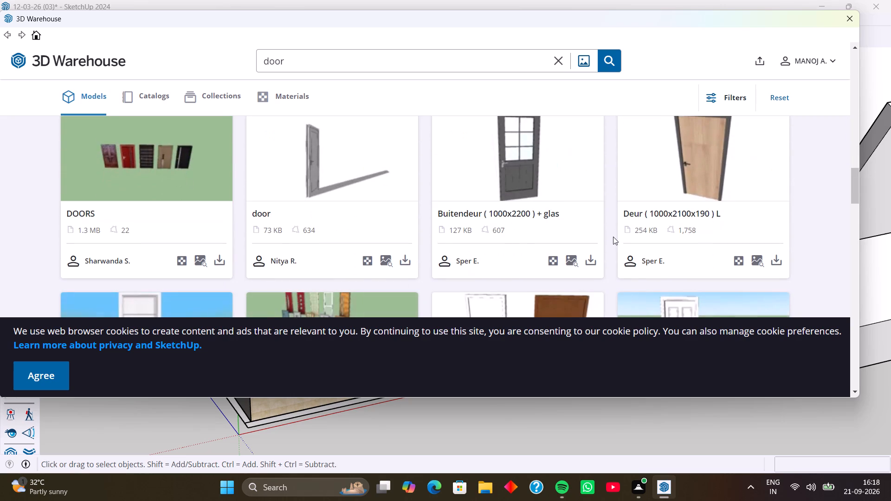
{"action": "scroll", "coordinate": [613, 237], "scroll_direction": "down", "scroll_amount": 6}
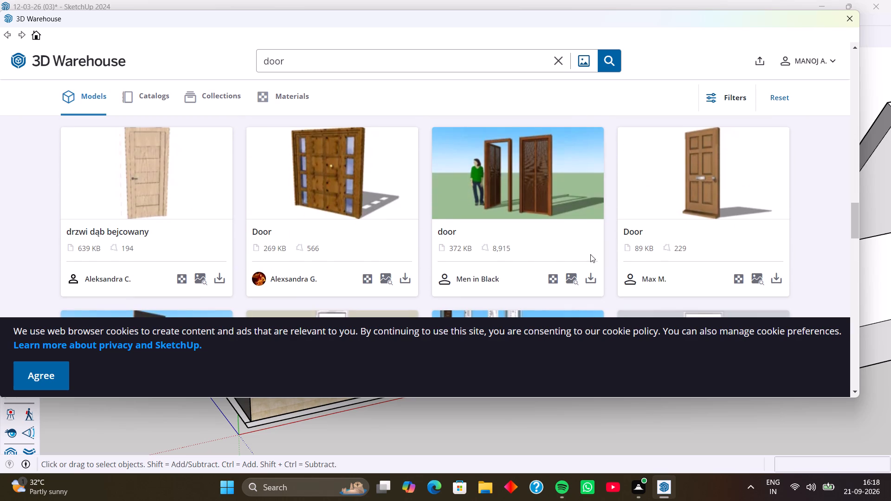
{"action": "scroll", "coordinate": [526, 246], "scroll_direction": "down", "scroll_amount": 3}
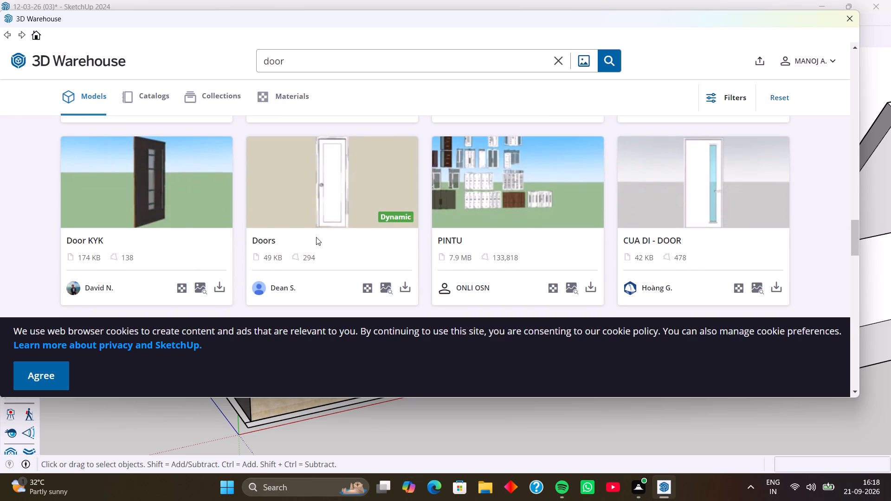
{"action": "scroll", "coordinate": [327, 241], "scroll_direction": "down", "scroll_amount": 2}
{"action": "scroll", "coordinate": [570, 252], "scroll_direction": "down", "scroll_amount": 1}
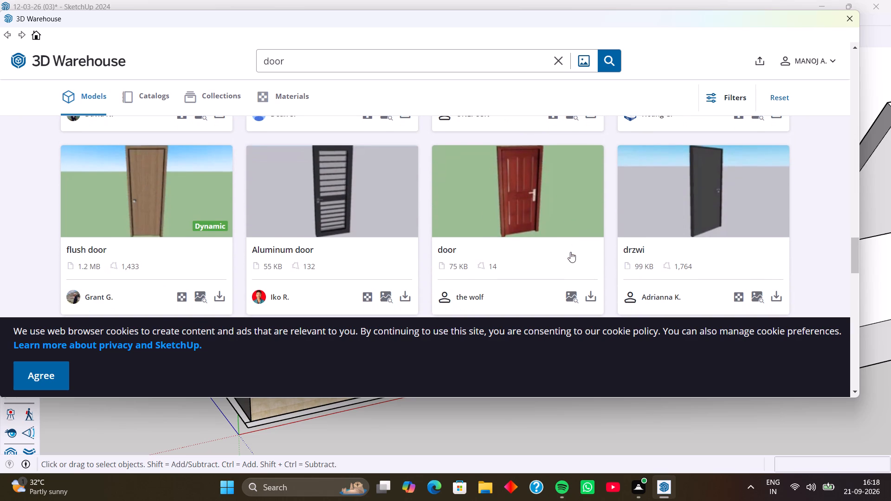
{"action": "scroll", "coordinate": [570, 252], "scroll_direction": "down", "scroll_amount": 3}
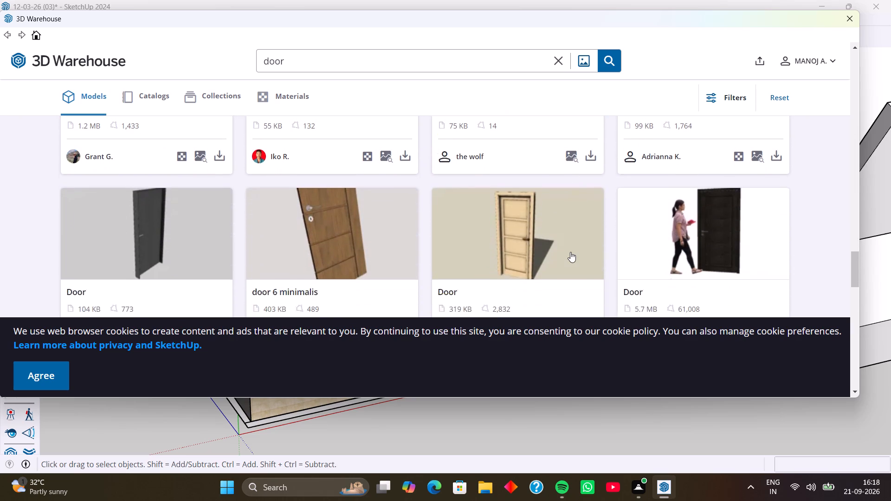
{"action": "scroll", "coordinate": [570, 252], "scroll_direction": "down", "scroll_amount": 4}
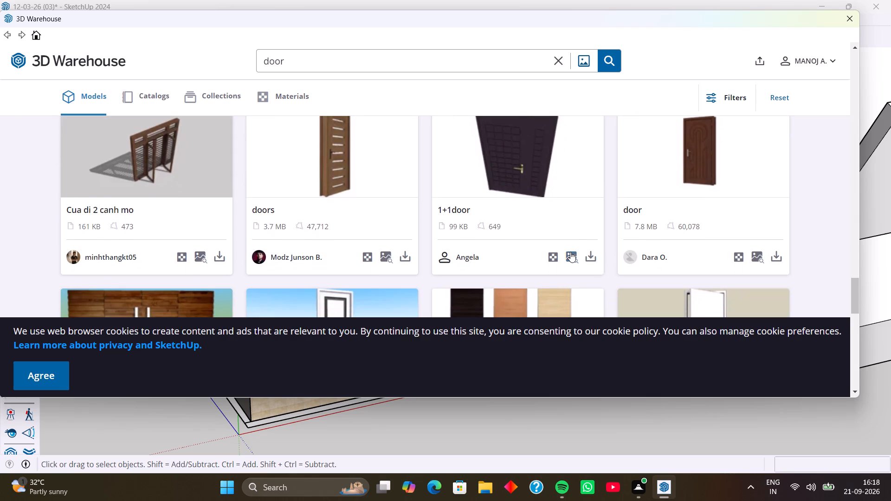
{"action": "scroll", "coordinate": [570, 252], "scroll_direction": "down", "scroll_amount": 6}
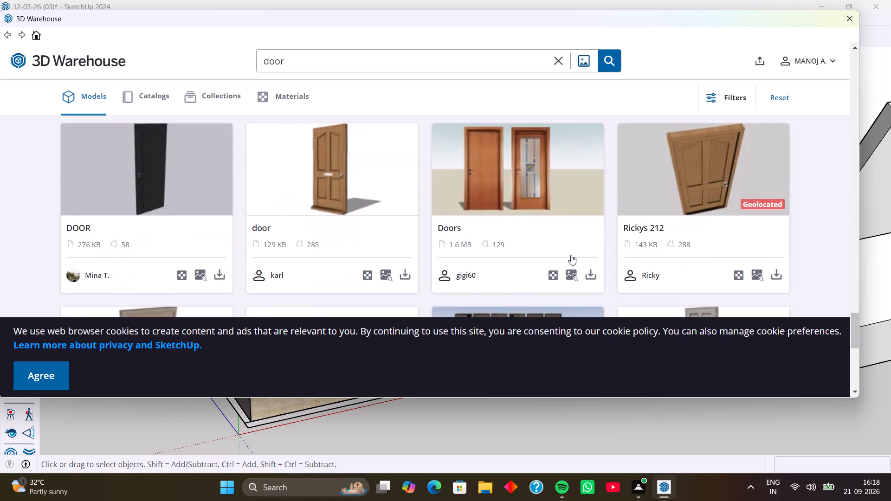
{"action": "scroll", "coordinate": [571, 255], "scroll_direction": "down", "scroll_amount": 8}
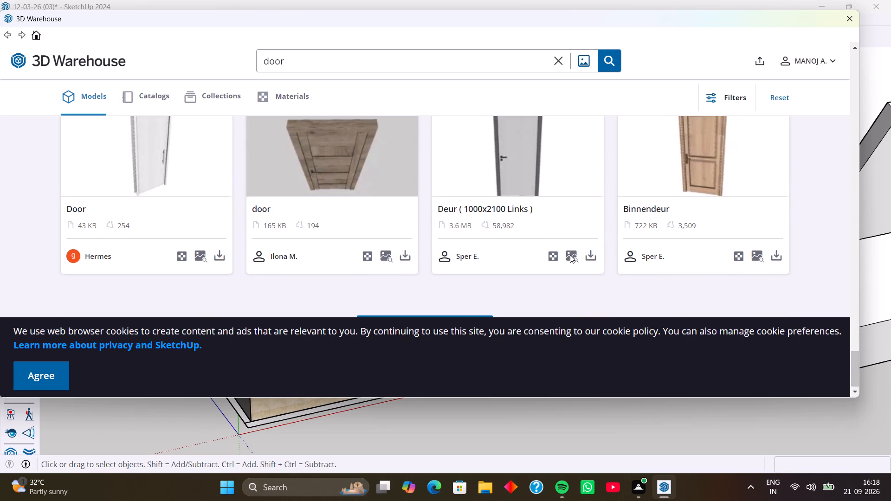
{"action": "scroll", "coordinate": [570, 255], "scroll_direction": "down", "scroll_amount": 3}
{"action": "scroll", "coordinate": [570, 255], "scroll_direction": "up", "scroll_amount": 8}
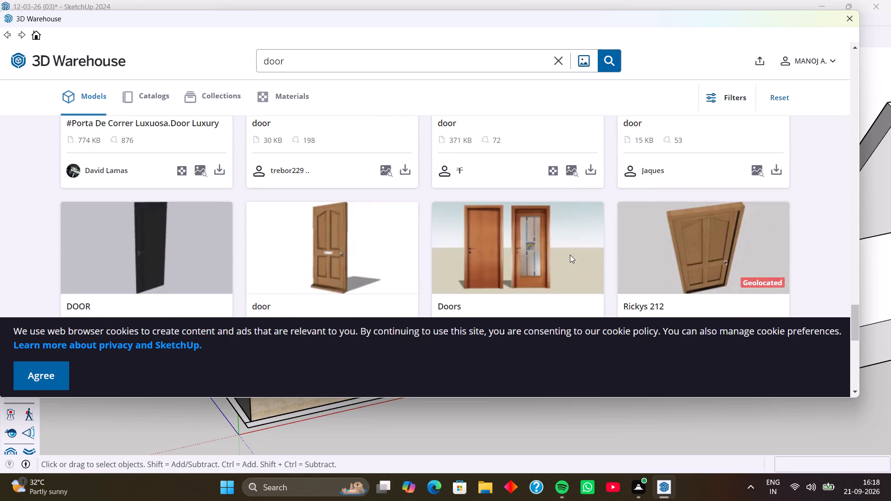
{"action": "scroll", "coordinate": [570, 255], "scroll_direction": "up", "scroll_amount": 5}
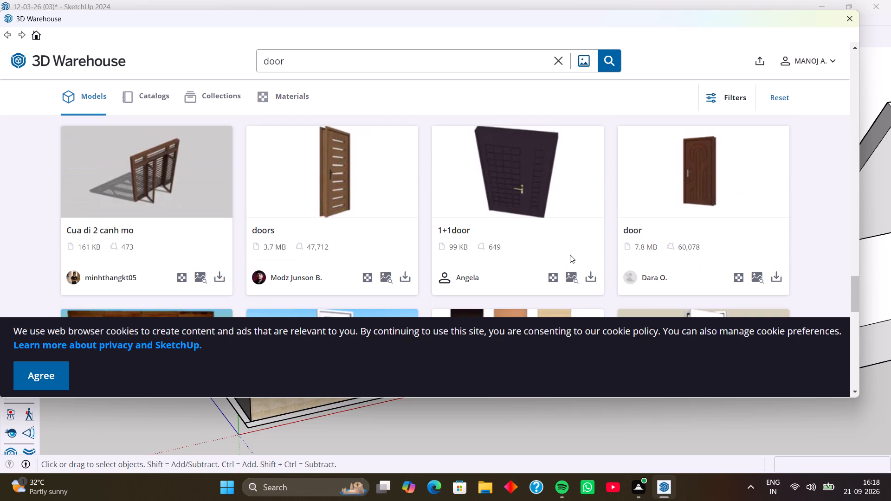
Load the "1+1door" model directly into the house model and place it on the ground outside the porch's wood-clad wall.
{"action": "left_click", "coordinate": [591, 273]}
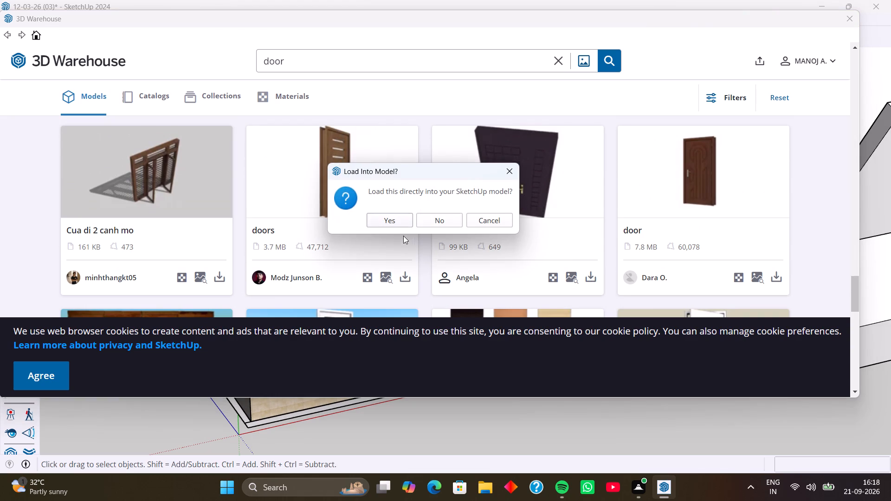
{"action": "left_click", "coordinate": [392, 222]}
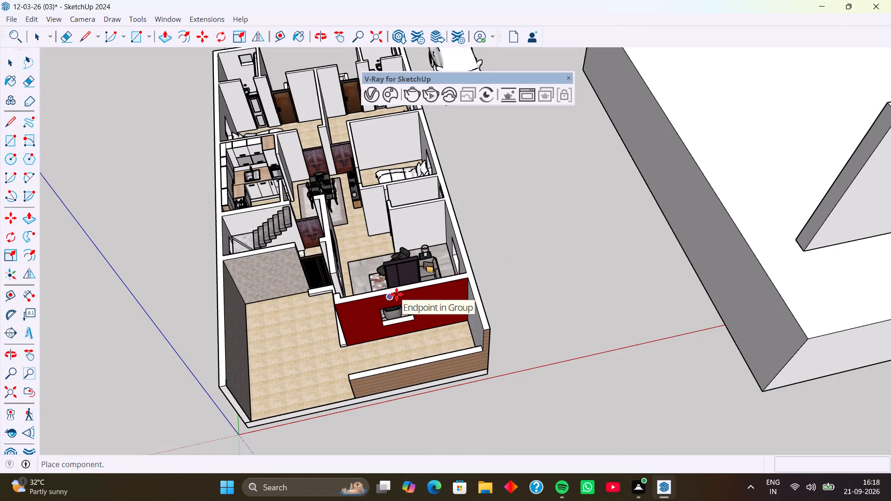
{"action": "middle_click_drag", "start_coordinate": [396, 294], "coordinate": [500, 183]}
{"action": "middle_click_drag", "start_coordinate": [437, 253], "coordinate": [463, 242]}
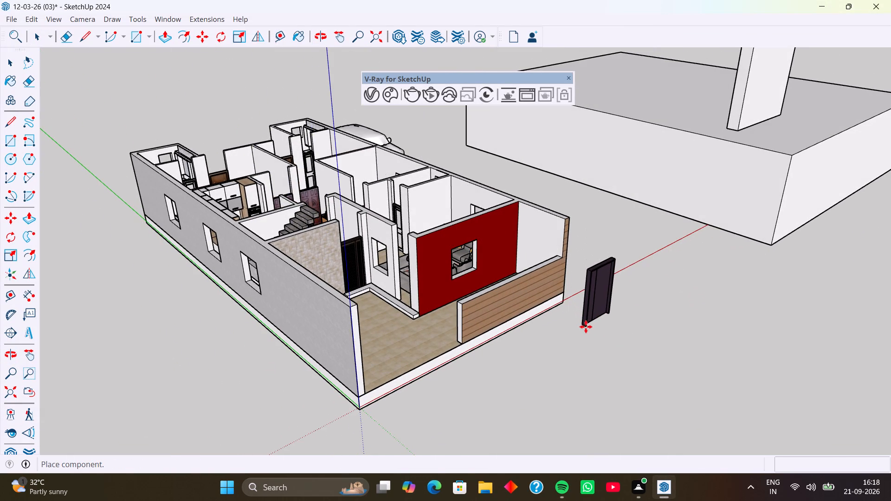
{"action": "left_click", "coordinate": [586, 327]}
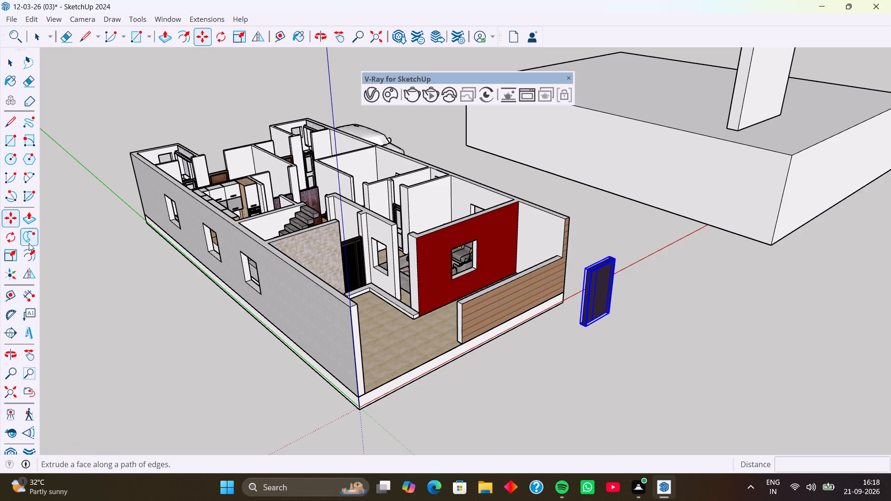
Rotate the dark double door 90° about the vertical axis at its bottom corner.
{"action": "left_click", "coordinate": [17, 238]}
{"action": "scroll", "coordinate": [602, 328], "scroll_direction": "up", "scroll_amount": 3}
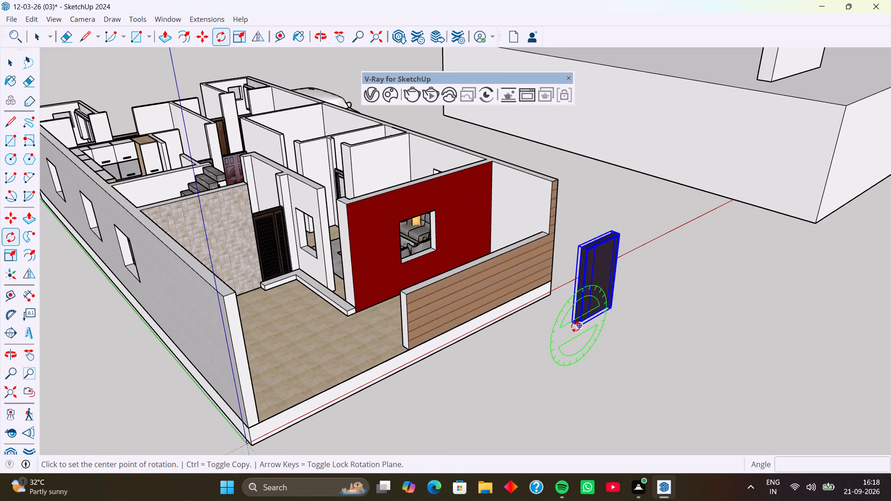
{"action": "key", "text": "Up"}
{"action": "left_click", "coordinate": [579, 325]}
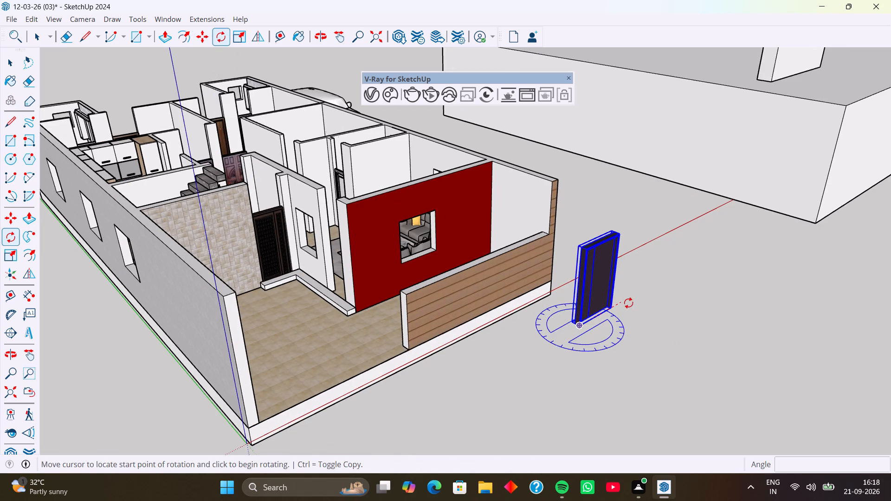
{"action": "left_click", "coordinate": [633, 301]}
{"action": "left_click", "coordinate": [632, 356]}
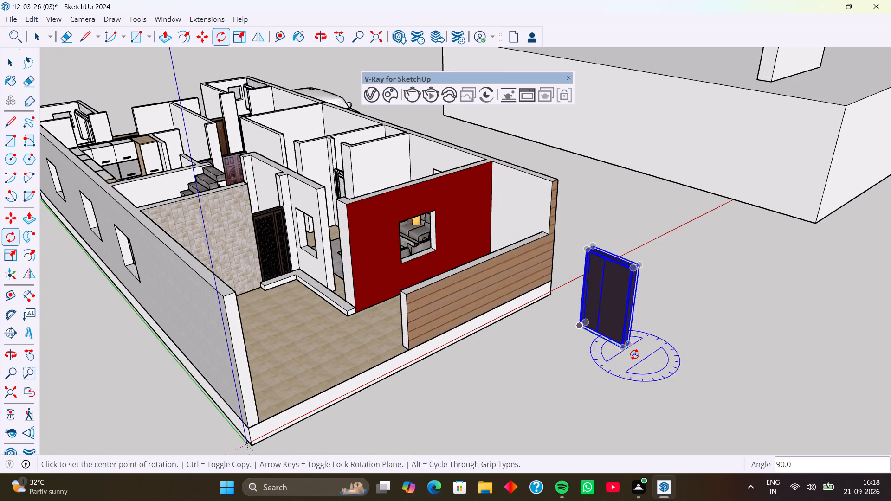
Move the door by its bottom corner to the ground just outside the porch, near the free end of the wood-clad wall.
{"action": "middle_click_drag", "start_coordinate": [634, 354], "coordinate": [710, 347]}
{"action": "scroll", "coordinate": [708, 348], "scroll_direction": "up", "scroll_amount": 1}
{"action": "key", "text": "m"}
{"action": "scroll", "coordinate": [615, 324], "scroll_direction": "up", "scroll_amount": 4}
{"action": "middle_click_drag", "start_coordinate": [621, 325], "coordinate": [691, 348]}
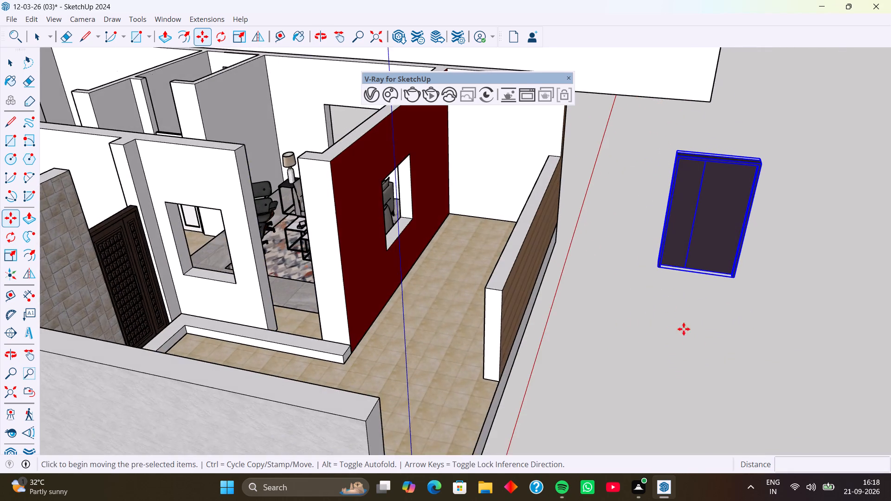
{"action": "scroll", "coordinate": [663, 288], "scroll_direction": "up", "scroll_amount": 2}
{"action": "left_click", "coordinate": [657, 262]}
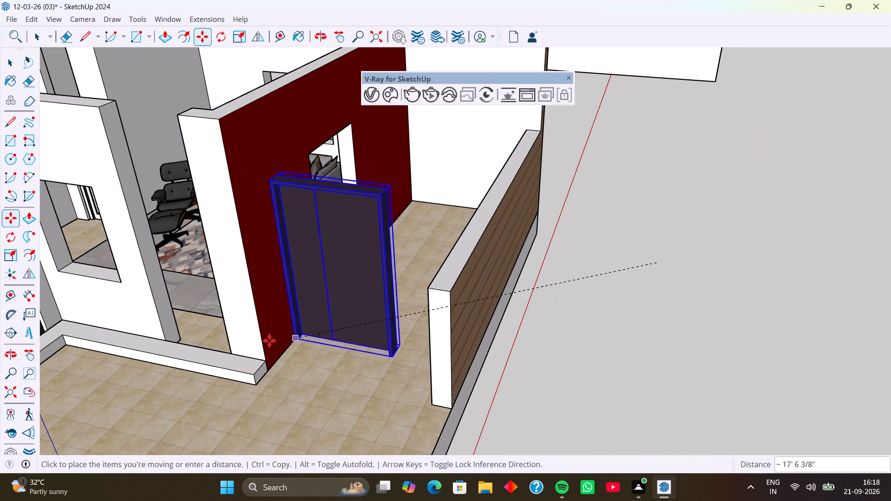
{"action": "left_click", "coordinate": [520, 395]}
Rotate the door 180° about the vertical axis at its bottom corner so the panelled handle side faces the other way.
{"action": "middle_click_drag", "start_coordinate": [612, 390], "coordinate": [420, 386]}
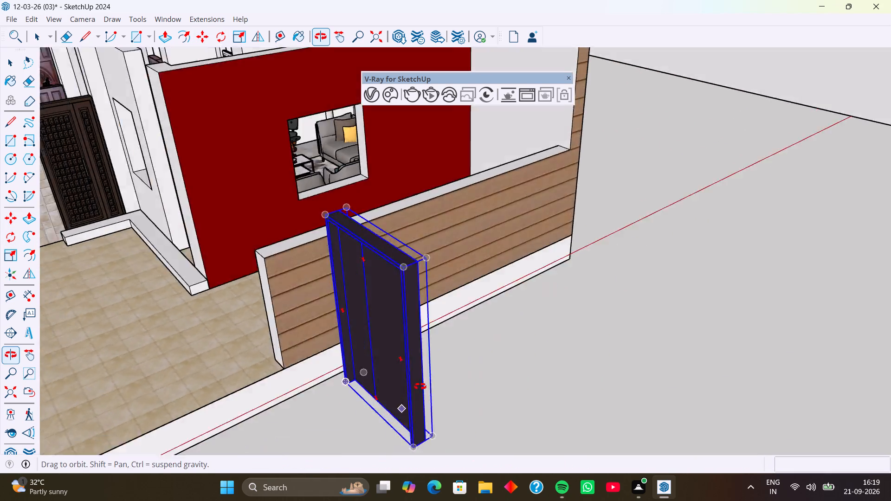
{"action": "middle_click_drag", "start_coordinate": [420, 386], "coordinate": [180, 375]}
{"action": "middle_click_drag", "start_coordinate": [226, 331], "coordinate": [209, 379]}
{"action": "middle_click_drag", "start_coordinate": [258, 339], "coordinate": [245, 351]}
{"action": "scroll", "coordinate": [199, 350], "scroll_direction": "up", "scroll_amount": 4}
{"action": "middle_click_drag", "start_coordinate": [199, 356], "coordinate": [194, 357]}
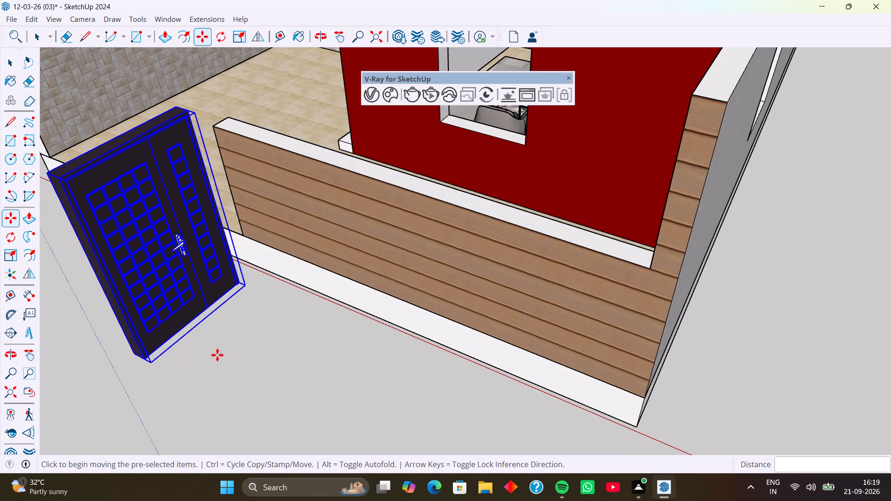
{"action": "middle_click_drag", "start_coordinate": [223, 376], "coordinate": [217, 377]}
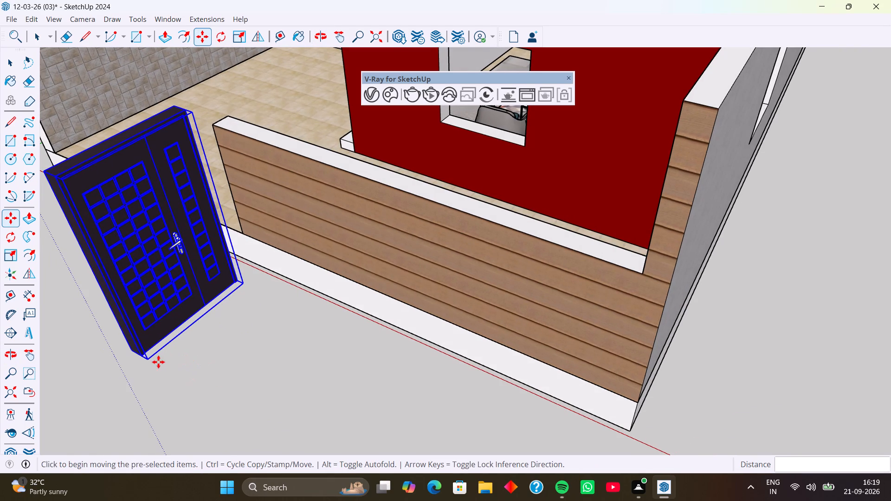
{"action": "left_click", "coordinate": [11, 236]}
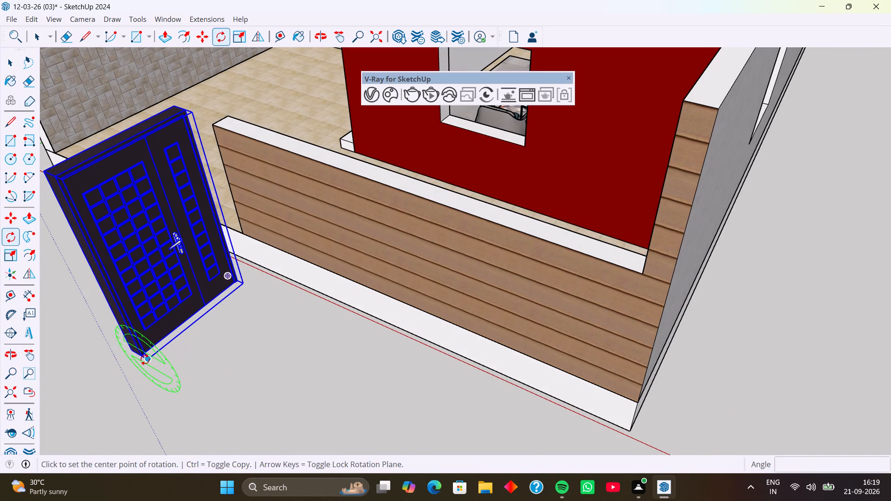
{"action": "key", "text": "Up"}
{"action": "left_click", "coordinate": [145, 360]}
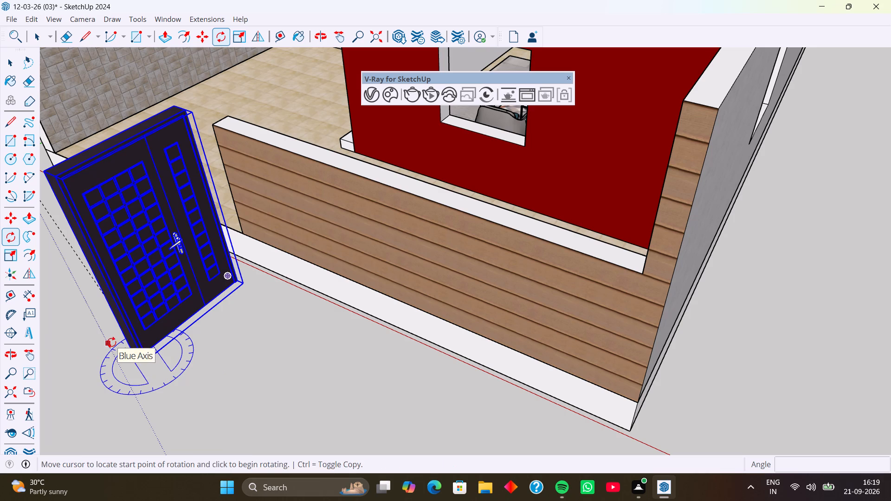
{"action": "left_click", "coordinate": [118, 349]}
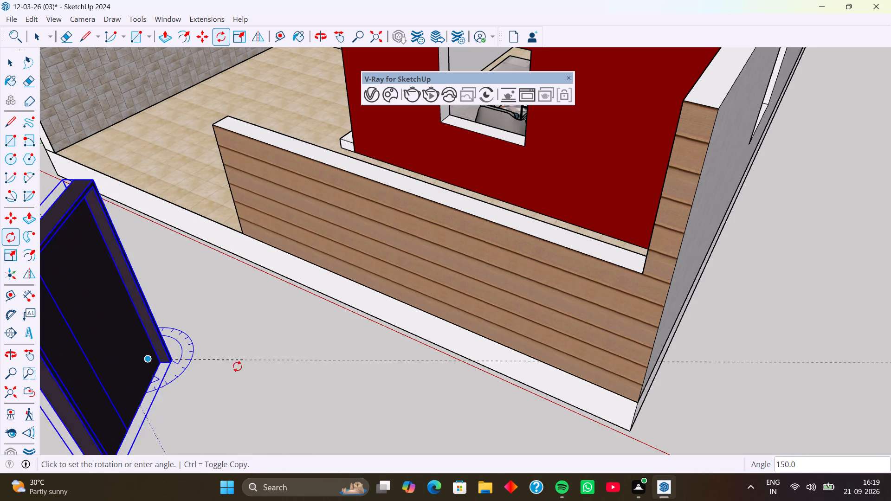
{"action": "left_click", "coordinate": [187, 389]}
{"action": "scroll", "coordinate": [210, 348], "scroll_direction": "down", "scroll_amount": 5}
{"action": "middle_click", "coordinate": [238, 360]}
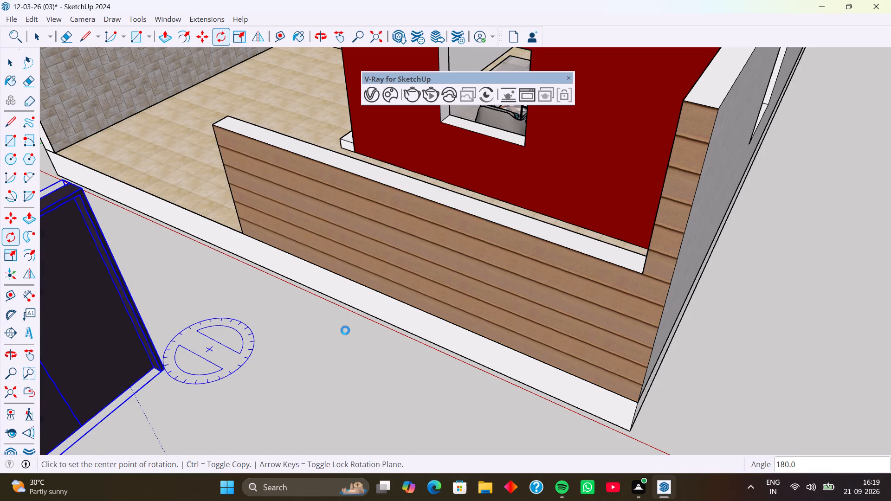
{"action": "scroll", "coordinate": [308, 340], "scroll_direction": "down", "scroll_amount": 4}
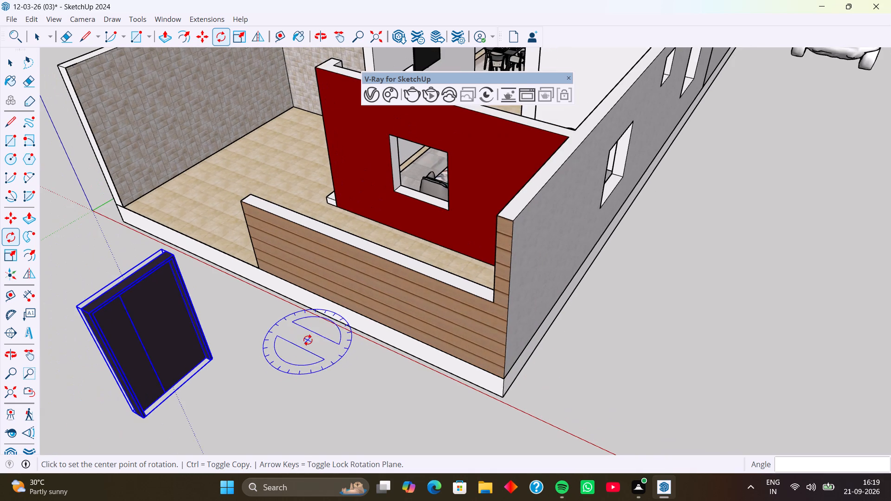
{"action": "middle_click_drag", "start_coordinate": [297, 350], "coordinate": [438, 276], "text": "shift"}
{"action": "middle_click_drag", "start_coordinate": [342, 345], "coordinate": [674, 329]}
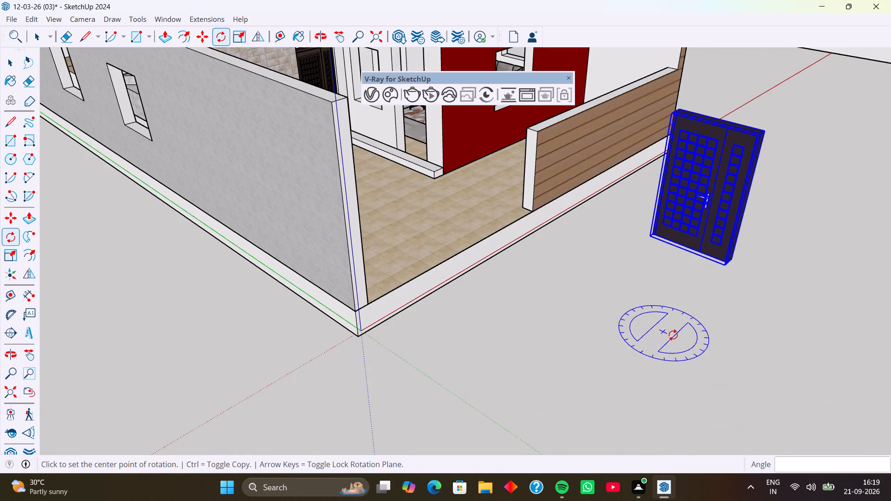
Move the dark double door by its bottom corner to the bottom corner of the living room's doorway opening onto the porch.
{"action": "key", "text": "m"}
{"action": "scroll", "coordinate": [663, 257], "scroll_direction": "up", "scroll_amount": 3}
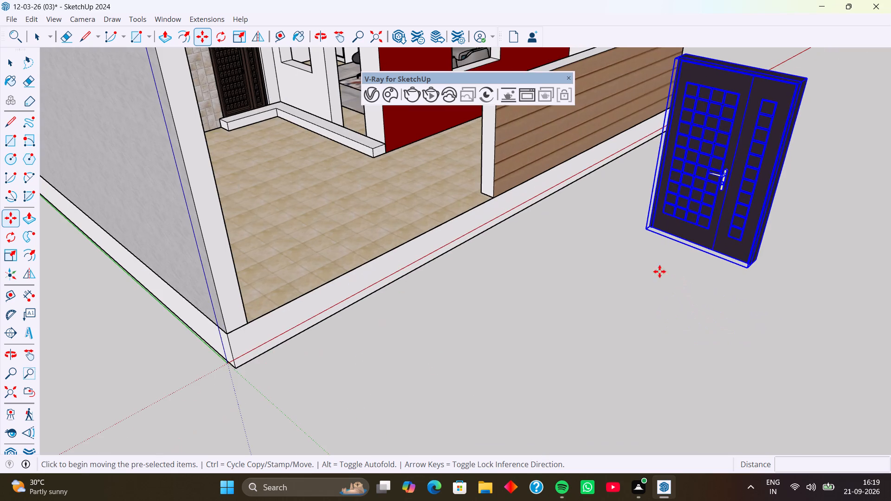
{"action": "middle_click_drag", "start_coordinate": [639, 298], "coordinate": [696, 333]}
{"action": "middle_click_drag", "start_coordinate": [628, 309], "coordinate": [624, 356], "text": "shift"}
{"action": "middle_click_drag", "start_coordinate": [637, 360], "coordinate": [713, 380]}
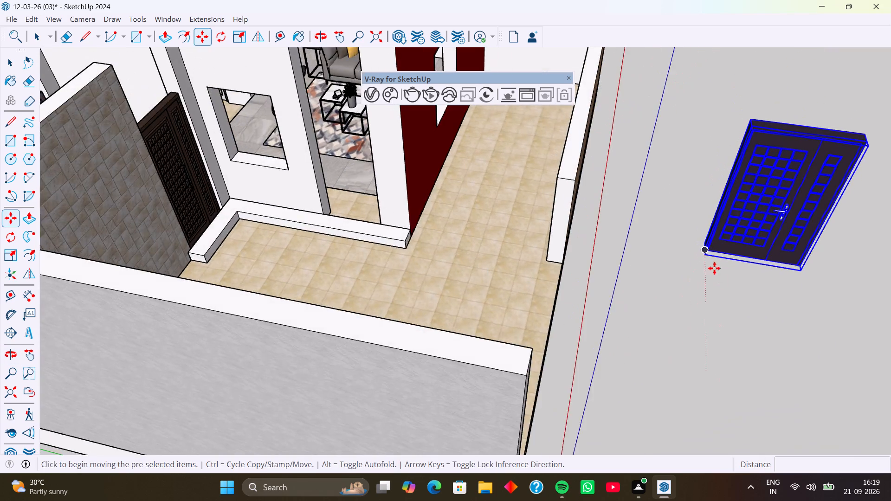
{"action": "scroll", "coordinate": [705, 257], "scroll_direction": "up", "scroll_amount": 3}
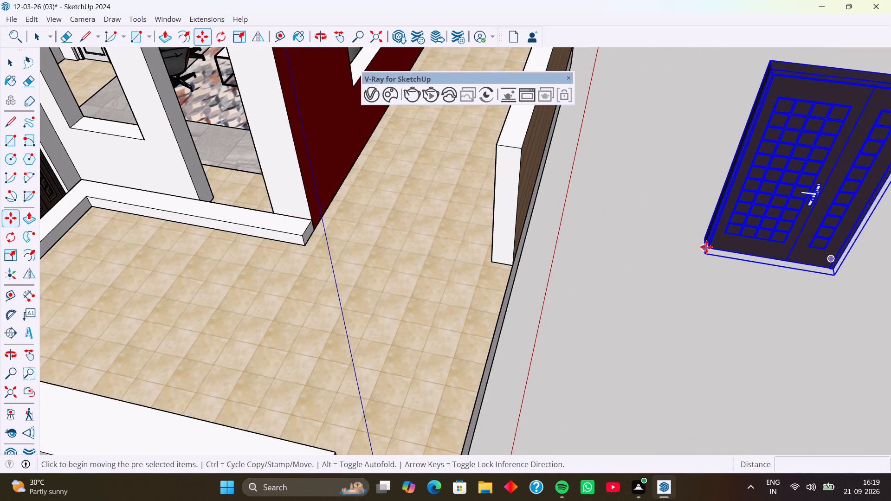
{"action": "left_click", "coordinate": [704, 247]}
{"action": "scroll", "coordinate": [184, 270], "scroll_direction": "down", "scroll_amount": 4}
{"action": "middle_click_drag", "start_coordinate": [172, 281], "coordinate": [335, 325]}
{"action": "middle_click_drag", "start_coordinate": [315, 295], "coordinate": [397, 276]}
{"action": "scroll", "coordinate": [361, 253], "scroll_direction": "up", "scroll_amount": 13}
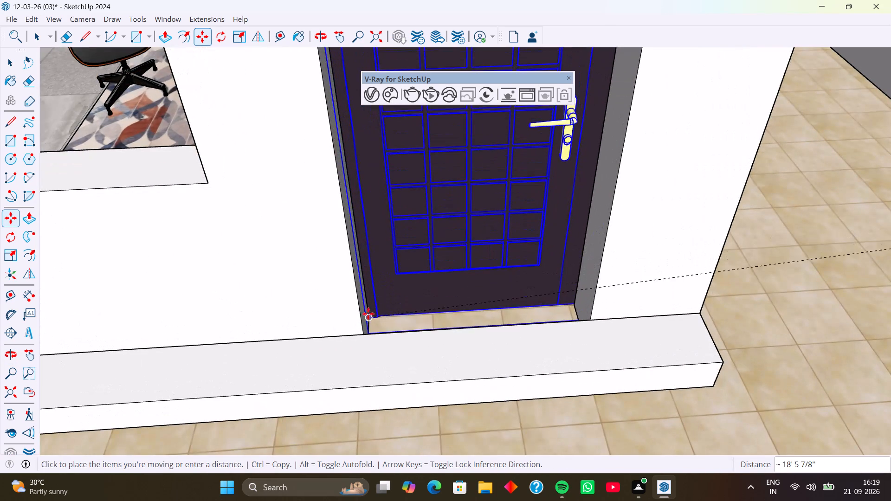
{"action": "left_click", "coordinate": [367, 329]}
Move the door by its inner bottom corner about 7 3/8" down to the floor, against the side of the doorway.
{"action": "middle_click_drag", "start_coordinate": [444, 320], "coordinate": [491, 420]}
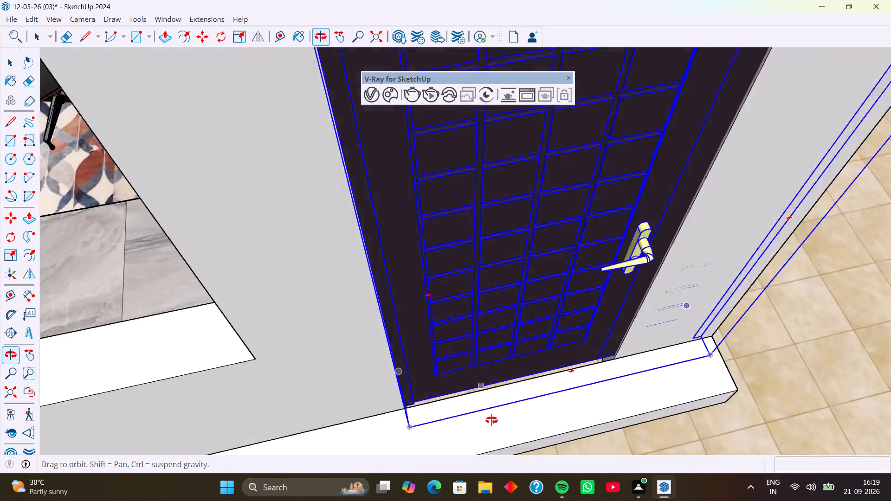
{"action": "middle_click_drag", "start_coordinate": [491, 420], "coordinate": [497, 437]}
{"action": "scroll", "coordinate": [449, 338], "scroll_direction": "down", "scroll_amount": 4}
{"action": "middle_click_drag", "start_coordinate": [445, 342], "coordinate": [411, 275]}
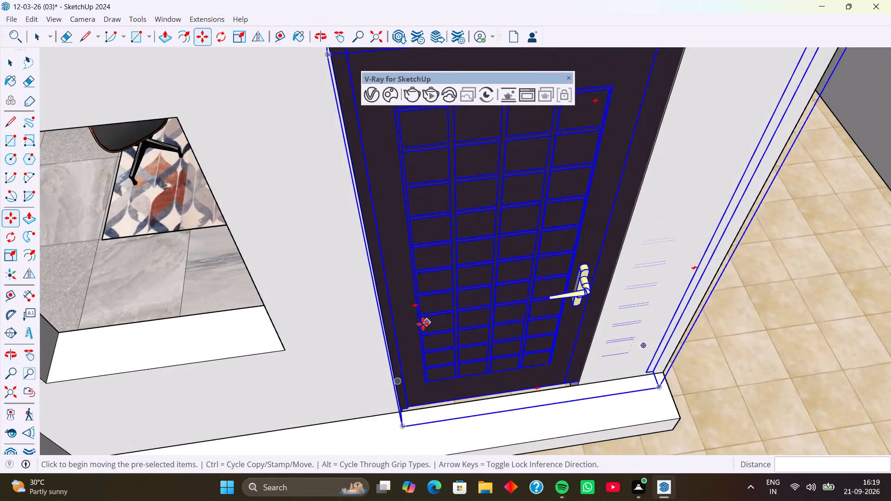
{"action": "middle_click_drag", "start_coordinate": [420, 324], "coordinate": [393, 316]}
{"action": "scroll", "coordinate": [388, 376], "scroll_direction": "up", "scroll_amount": 4}
{"action": "middle_click_drag", "start_coordinate": [392, 365], "coordinate": [522, 475]}
{"action": "middle_click_drag", "start_coordinate": [423, 345], "coordinate": [646, 415]}
{"action": "scroll", "coordinate": [411, 344], "scroll_direction": "down", "scroll_amount": 2}
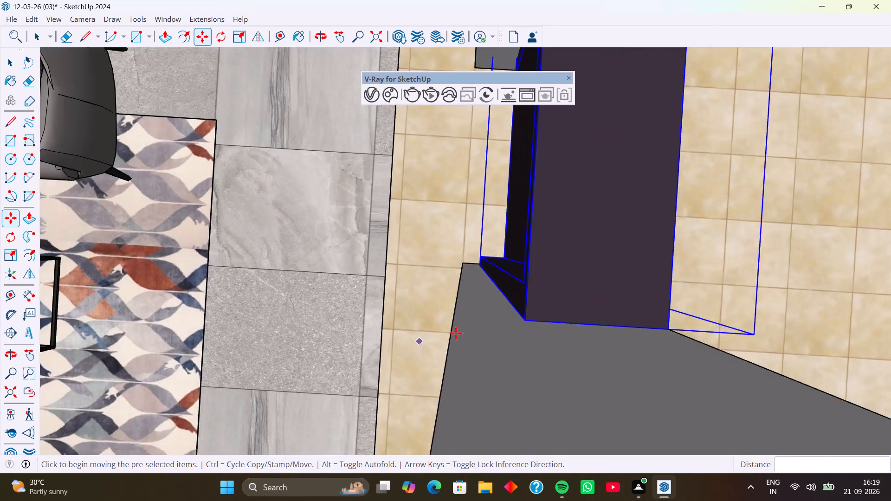
{"action": "scroll", "coordinate": [456, 333], "scroll_direction": "down", "scroll_amount": 2}
{"action": "middle_click_drag", "start_coordinate": [455, 337], "coordinate": [609, 284]}
{"action": "middle_click_drag", "start_coordinate": [498, 330], "coordinate": [706, 291]}
{"action": "middle_click_drag", "start_coordinate": [507, 363], "coordinate": [578, 293]}
{"action": "scroll", "coordinate": [477, 368], "scroll_direction": "down", "scroll_amount": 2}
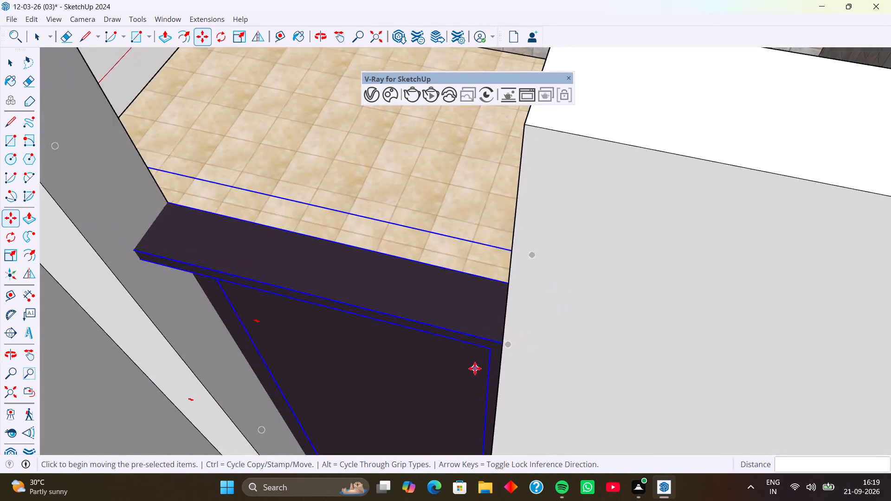
{"action": "scroll", "coordinate": [475, 368], "scroll_direction": "down", "scroll_amount": 3}
{"action": "middle_click_drag", "start_coordinate": [465, 395], "coordinate": [551, 236], "text": "shift"}
{"action": "middle_click_drag", "start_coordinate": [521, 324], "coordinate": [547, 253]}
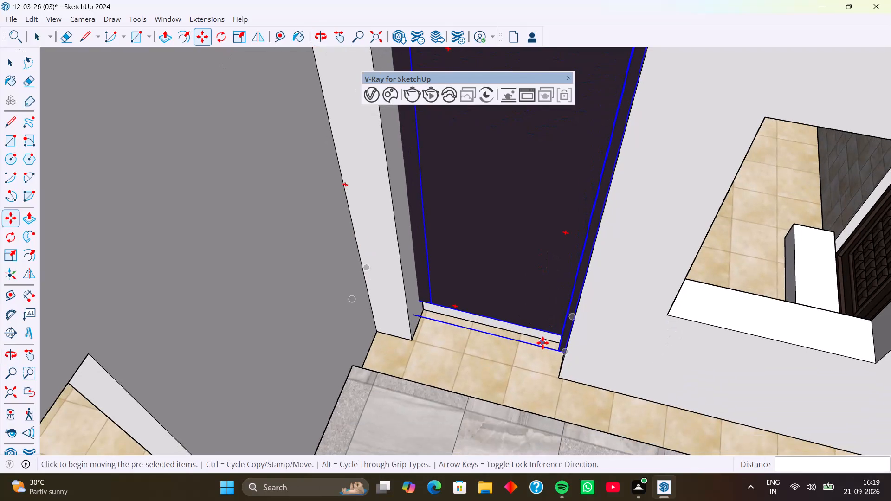
{"action": "middle_click_drag", "start_coordinate": [542, 343], "coordinate": [592, 351]}
{"action": "scroll", "coordinate": [574, 356], "scroll_direction": "up", "scroll_amount": 7}
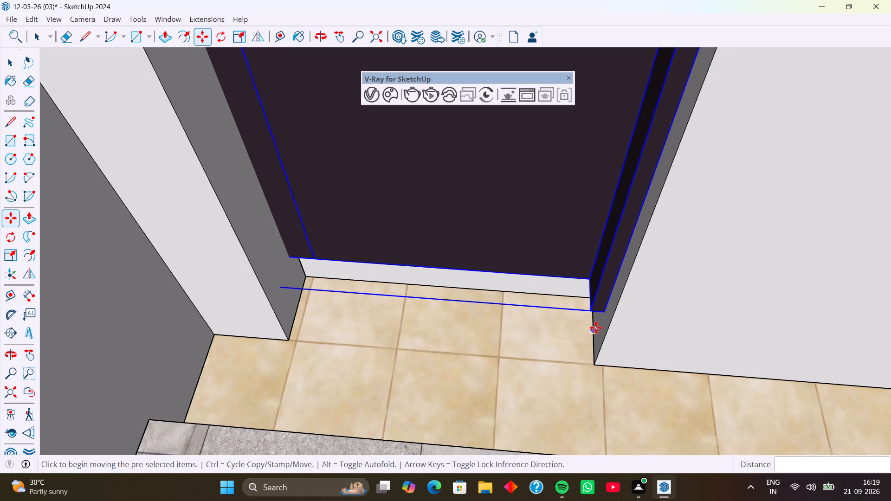
{"action": "scroll", "coordinate": [606, 311], "scroll_direction": "up", "scroll_amount": 3}
{"action": "left_click", "coordinate": [603, 312]}
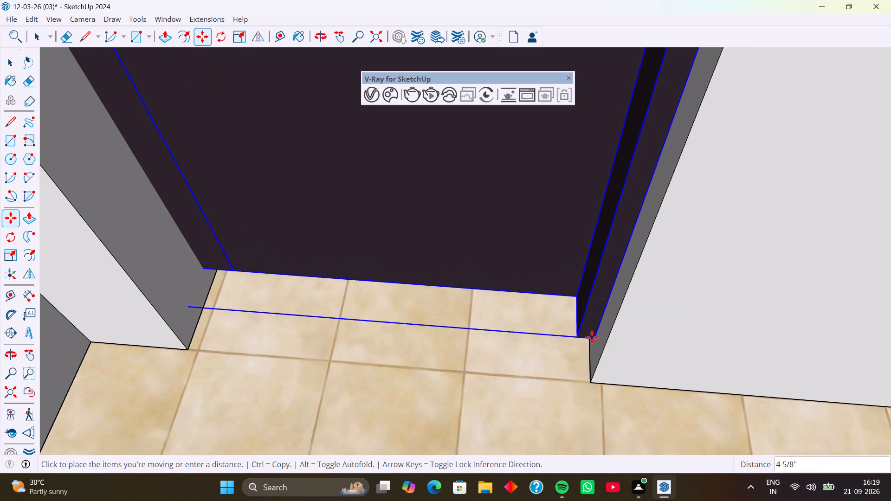
{"action": "scroll", "coordinate": [594, 341], "scroll_direction": "up", "scroll_amount": 9}
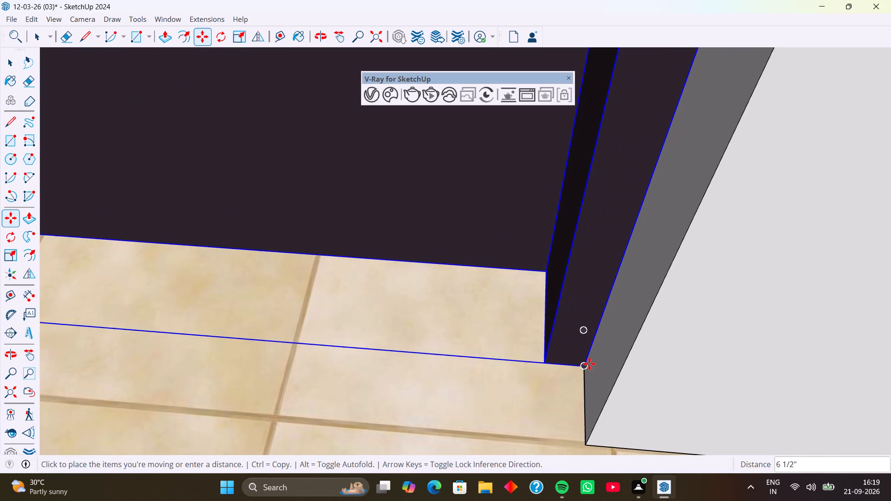
{"action": "middle_click_drag", "start_coordinate": [588, 364], "coordinate": [655, 175]}
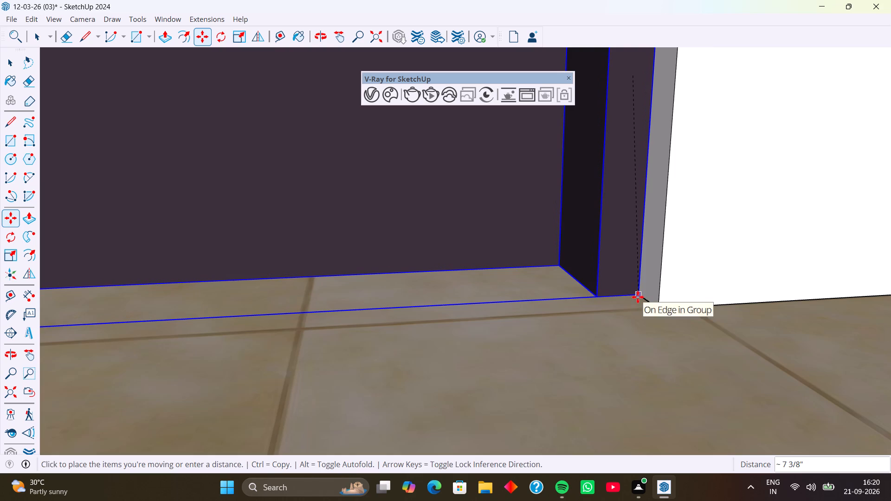
{"action": "left_click", "coordinate": [638, 297]}
Scale the door from its free side to about 0.70 red and 0.78 green to fit the doorway width, and deselect it.
{"action": "scroll", "coordinate": [578, 247], "scroll_direction": "down", "scroll_amount": 20}
{"action": "scroll", "coordinate": [578, 247], "scroll_direction": "down", "scroll_amount": 6}
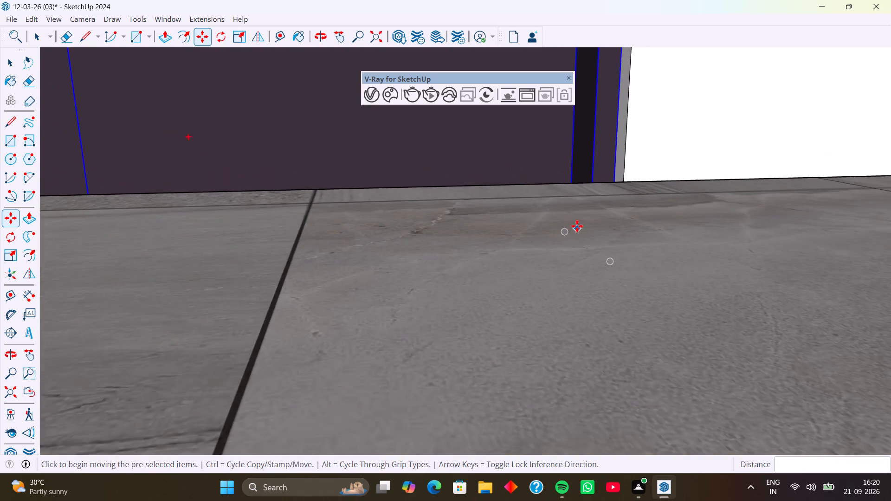
{"action": "middle_click_drag", "start_coordinate": [572, 207], "coordinate": [545, 322]}
{"action": "scroll", "coordinate": [562, 262], "scroll_direction": "down", "scroll_amount": 20}
{"action": "scroll", "coordinate": [562, 262], "scroll_direction": "down", "scroll_amount": 1}
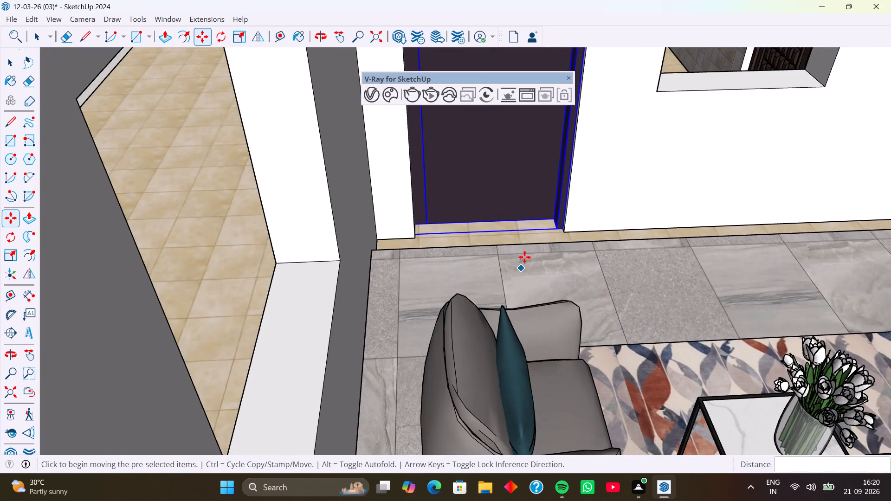
{"action": "middle_click_drag", "start_coordinate": [524, 261], "coordinate": [447, 373]}
{"action": "middle_click_drag", "start_coordinate": [611, 207], "coordinate": [391, 239]}
{"action": "scroll", "coordinate": [500, 255], "scroll_direction": "down", "scroll_amount": 5}
{"action": "middle_click_drag", "start_coordinate": [546, 265], "coordinate": [418, 237]}
{"action": "middle_click_drag", "start_coordinate": [611, 270], "coordinate": [509, 261]}
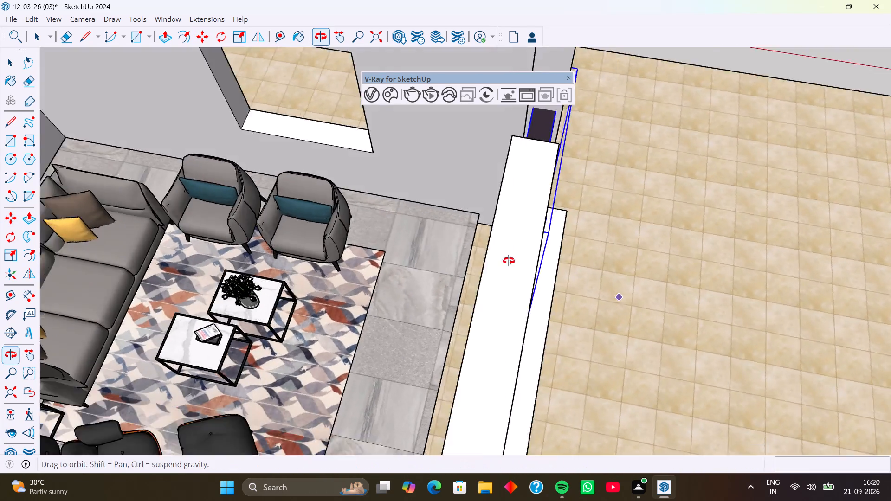
{"action": "middle_click_drag", "start_coordinate": [509, 261], "coordinate": [437, 231]}
{"action": "middle_click_drag", "start_coordinate": [568, 286], "coordinate": [419, 237]}
{"action": "middle_click_drag", "start_coordinate": [550, 309], "coordinate": [491, 225], "text": "shift"}
{"action": "middle_click_drag", "start_coordinate": [496, 249], "coordinate": [420, 265]}
{"action": "scroll", "coordinate": [420, 205], "scroll_direction": "down", "scroll_amount": 5}
{"action": "middle_click_drag", "start_coordinate": [412, 194], "coordinate": [413, 291], "text": "shift"}
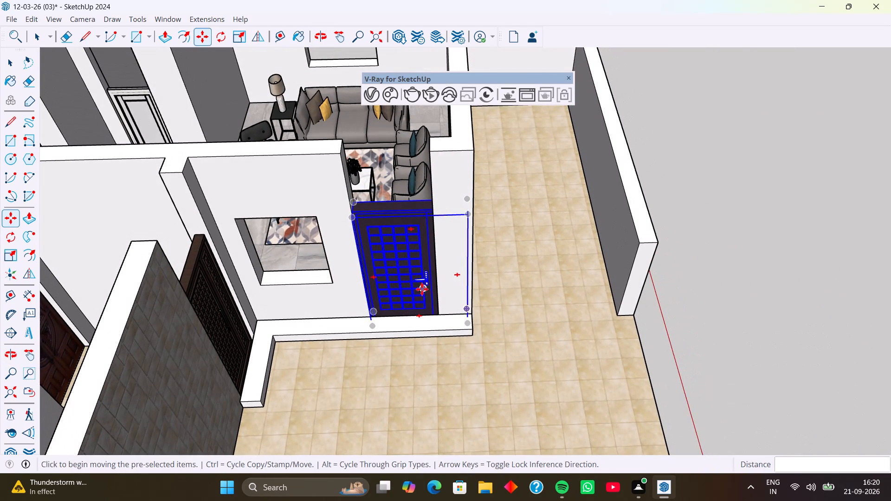
{"action": "key", "text": "s"}
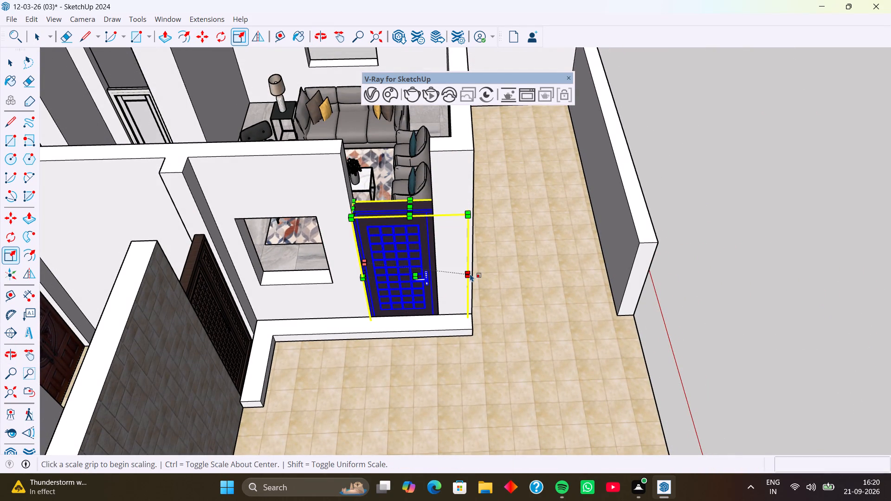
{"action": "left_click", "coordinate": [470, 274]}
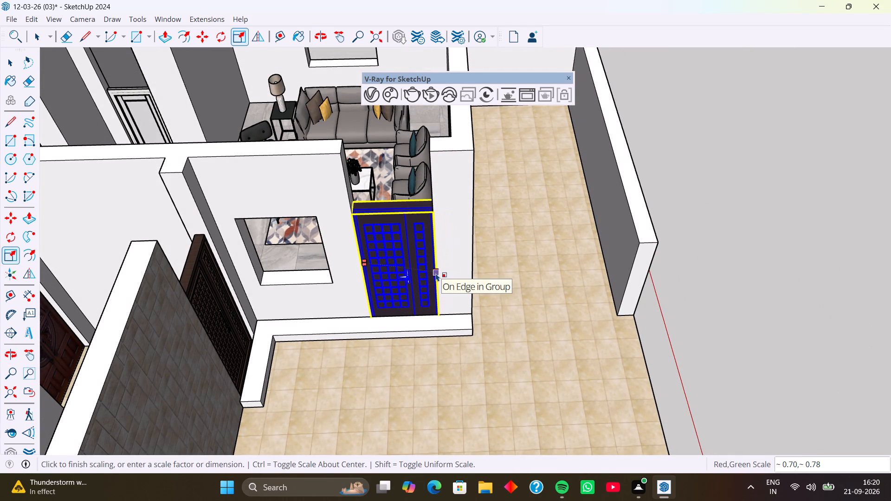
{"action": "left_click", "coordinate": [436, 273]}
{"action": "middle_click_drag", "start_coordinate": [468, 276], "coordinate": [435, 377]}
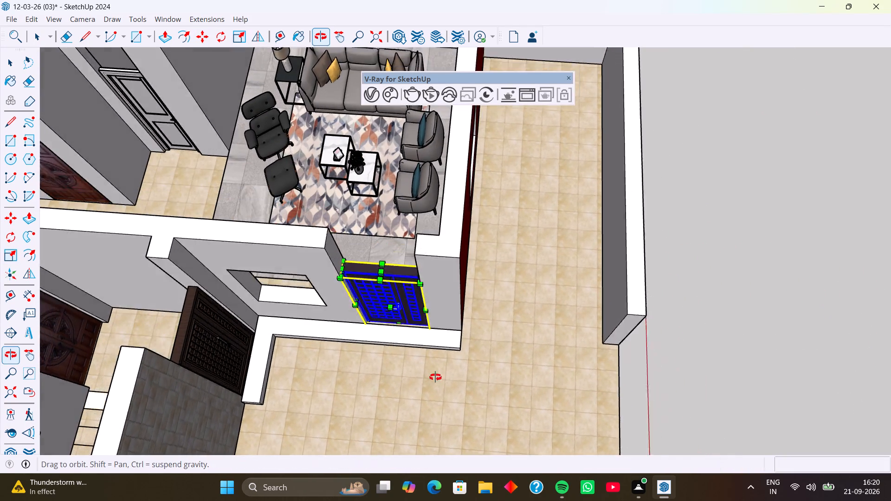
{"action": "middle_click_drag", "start_coordinate": [435, 377], "coordinate": [420, 409]}
{"action": "key", "text": "space"}
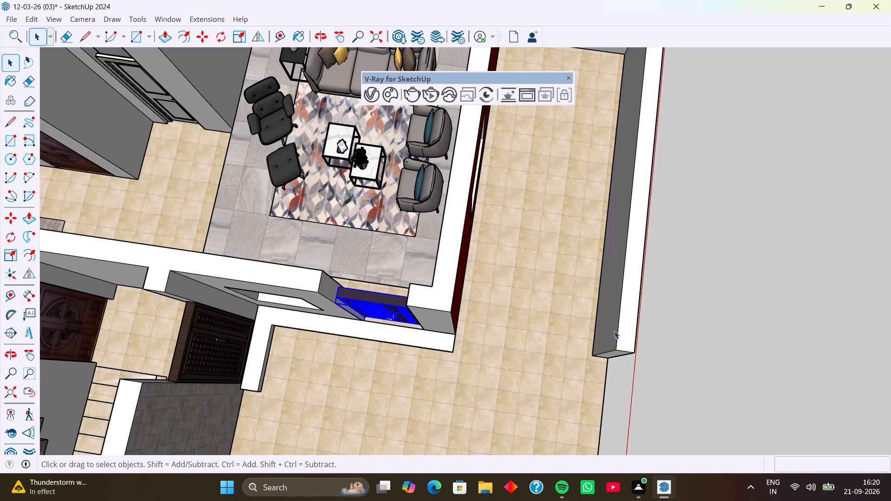
{"action": "left_click", "coordinate": [705, 317]}
Examine the fitted door from the porch side and the whole house from outside.
{"action": "middle_click_drag", "start_coordinate": [446, 326], "coordinate": [528, 168]}
{"action": "middle_click_drag", "start_coordinate": [489, 248], "coordinate": [472, 233]}
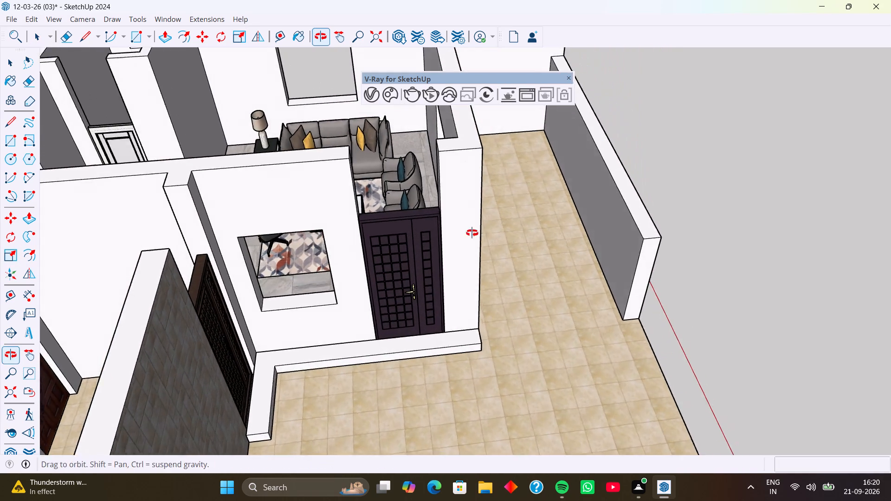
{"action": "middle_click_drag", "start_coordinate": [472, 233], "coordinate": [446, 183]}
{"action": "middle_click_drag", "start_coordinate": [456, 212], "coordinate": [460, 266]}
{"action": "scroll", "coordinate": [423, 263], "scroll_direction": "up", "scroll_amount": 3}
{"action": "middle_click_drag", "start_coordinate": [428, 268], "coordinate": [404, 283]}
{"action": "scroll", "coordinate": [429, 269], "scroll_direction": "down", "scroll_amount": 3}
{"action": "middle_click_drag", "start_coordinate": [443, 275], "coordinate": [353, 316]}
{"action": "middle_click_drag", "start_coordinate": [411, 286], "coordinate": [351, 274]}
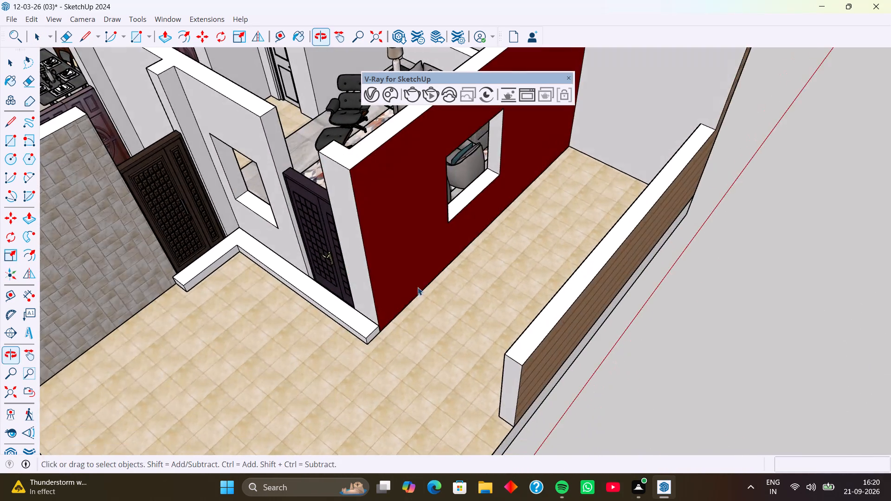
{"action": "scroll", "coordinate": [429, 285], "scroll_direction": "down", "scroll_amount": 4}
{"action": "middle_click_drag", "start_coordinate": [445, 306], "coordinate": [334, 247]}
{"action": "middle_click_drag", "start_coordinate": [368, 284], "coordinate": [252, 242]}
{"action": "scroll", "coordinate": [257, 244], "scroll_direction": "down", "scroll_amount": 2}
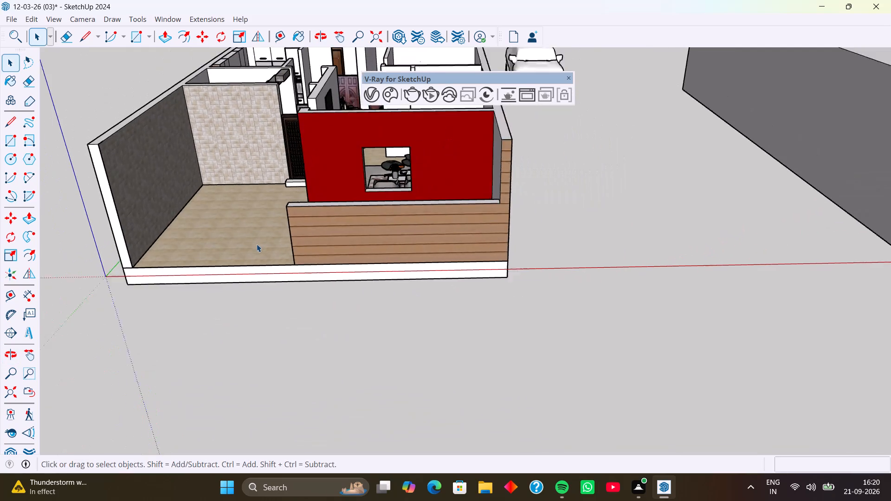
{"action": "scroll", "coordinate": [257, 244], "scroll_direction": "down", "scroll_amount": 2}
{"action": "middle_click_drag", "start_coordinate": [262, 246], "coordinate": [318, 398]}
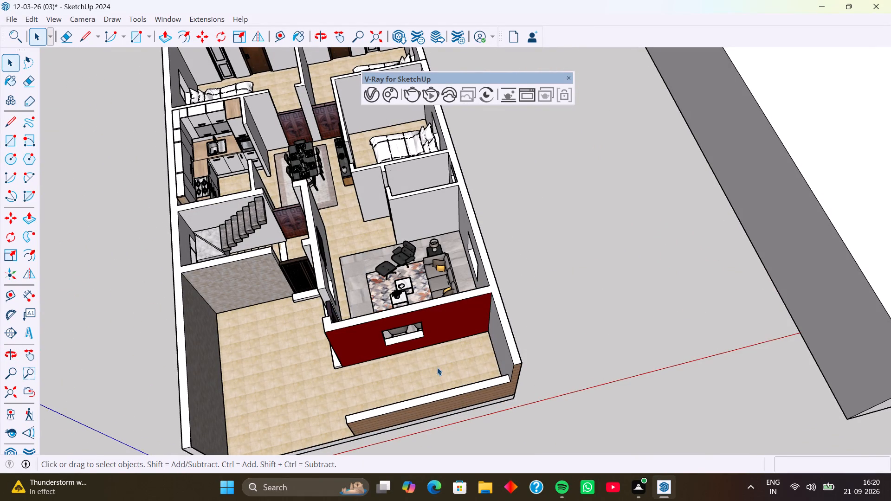
{"action": "middle_click_drag", "start_coordinate": [445, 393], "coordinate": [428, 309]}
{"action": "middle_click_drag", "start_coordinate": [474, 332], "coordinate": [279, 362]}
{"action": "middle_click_drag", "start_coordinate": [480, 308], "coordinate": [427, 307]}
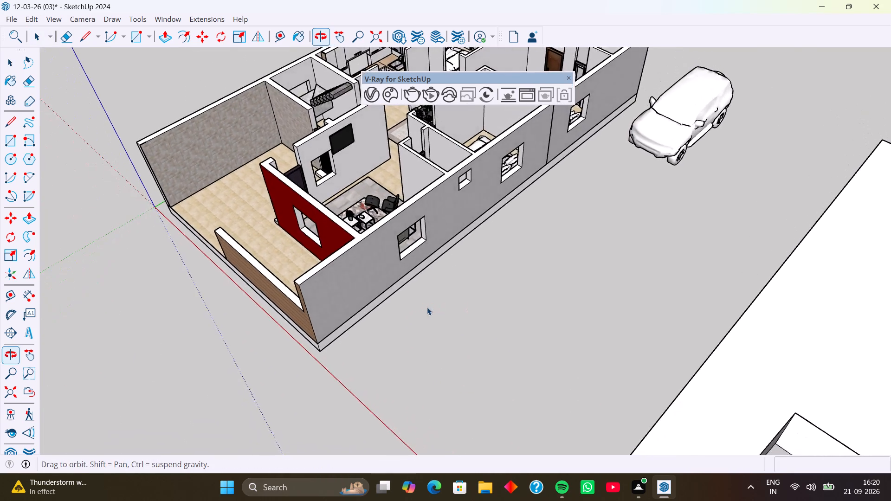
{"action": "middle_click_drag", "start_coordinate": [427, 307], "coordinate": [427, 307]}
{"action": "scroll", "coordinate": [417, 301], "scroll_direction": "down", "scroll_amount": 5}
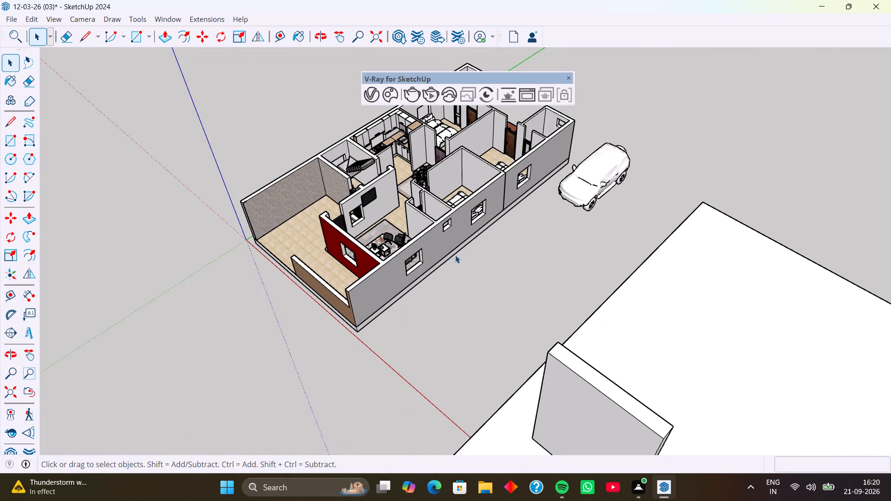
{"action": "middle_click_drag", "start_coordinate": [343, 273], "coordinate": [488, 287]}
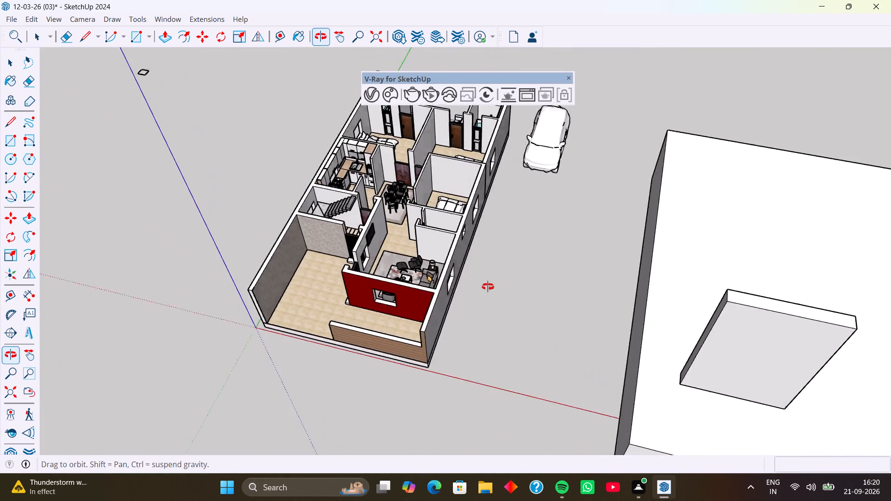
{"action": "middle_click_drag", "start_coordinate": [488, 287], "coordinate": [496, 287]}
{"action": "middle_click_drag", "start_coordinate": [366, 314], "coordinate": [498, 286]}
Open the house's wall group for editing and select the top edge of the wall end beside the living room's porch doorway.
{"action": "scroll", "coordinate": [430, 298], "scroll_direction": "up", "scroll_amount": 4}
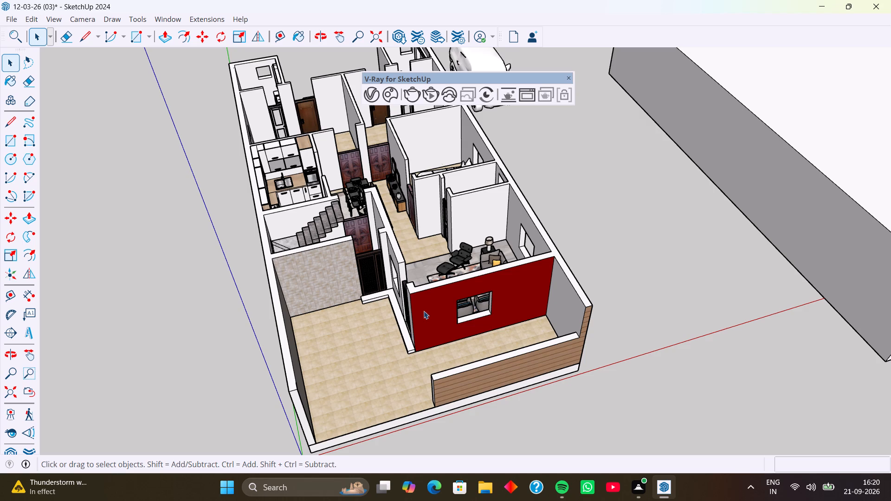
{"action": "scroll", "coordinate": [418, 319], "scroll_direction": "up", "scroll_amount": 7}
{"action": "middle_click_drag", "start_coordinate": [420, 332], "coordinate": [446, 342]}
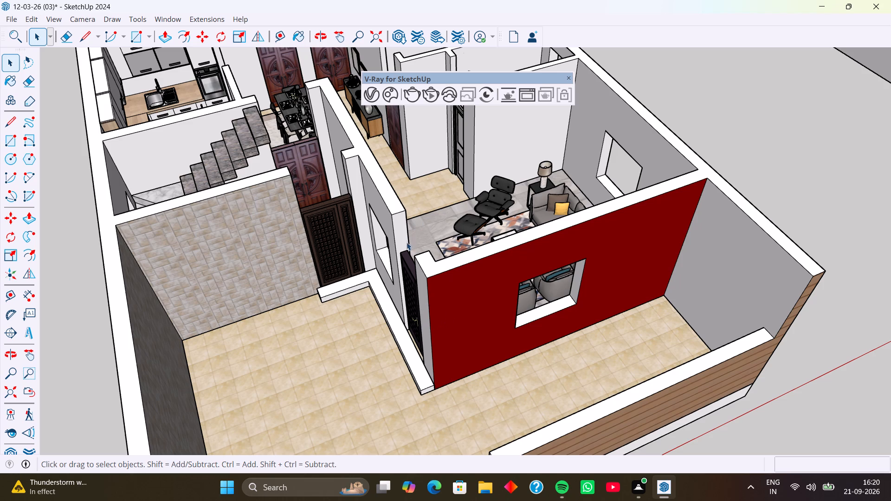
{"action": "scroll", "coordinate": [427, 187], "scroll_direction": "up", "scroll_amount": 4}
{"action": "scroll", "coordinate": [392, 222], "scroll_direction": "up", "scroll_amount": 4}
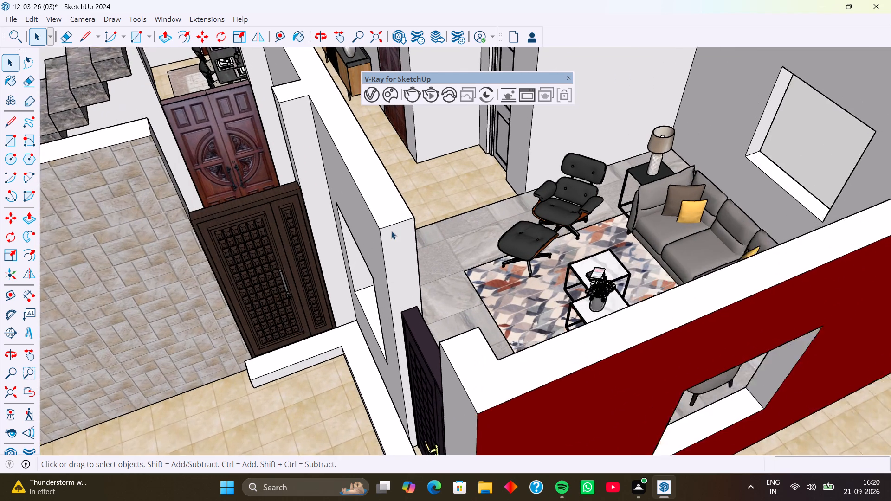
{"action": "scroll", "coordinate": [391, 231], "scroll_direction": "up", "scroll_amount": 1}
{"action": "left_click", "coordinate": [392, 223]}
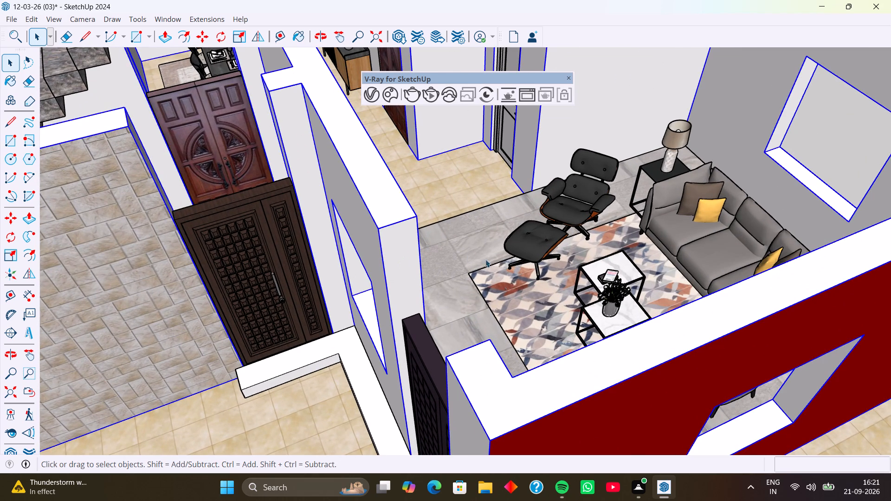
{"action": "scroll", "coordinate": [442, 262], "scroll_direction": "down", "scroll_amount": 11}
{"action": "left_click", "coordinate": [802, 218]}
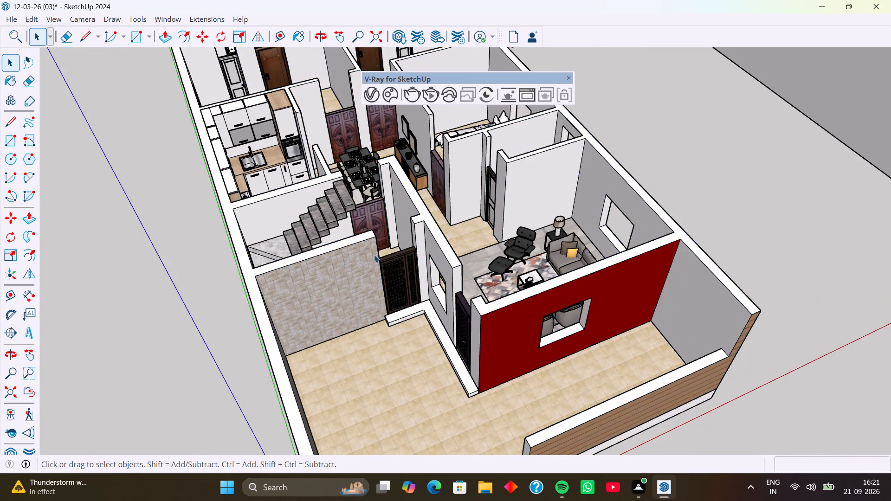
{"action": "double_click", "coordinate": [426, 248]}
{"action": "scroll", "coordinate": [458, 272], "scroll_direction": "up", "scroll_amount": 7}
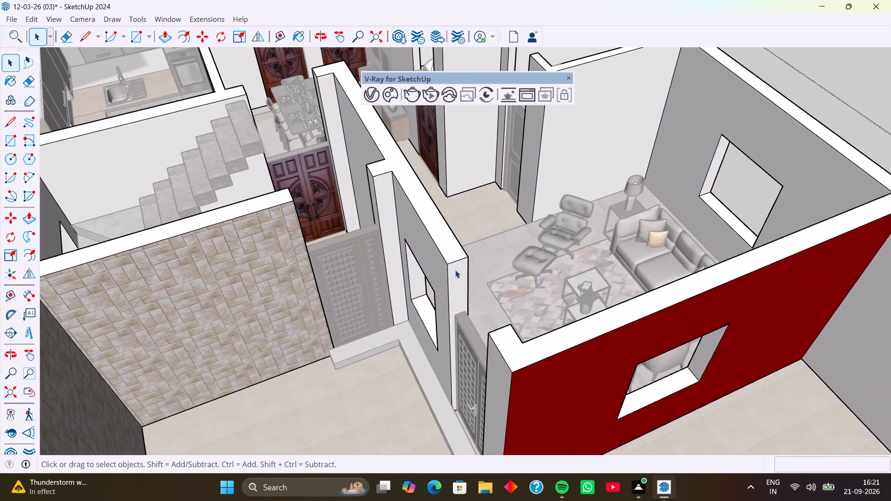
{"action": "left_click", "coordinate": [456, 259]}
Add the top end edges of the staircase's two side walls, on the porch side and the kitchen side, to the selection.
{"action": "middle_click_drag", "start_coordinate": [455, 292], "coordinate": [277, 313]}
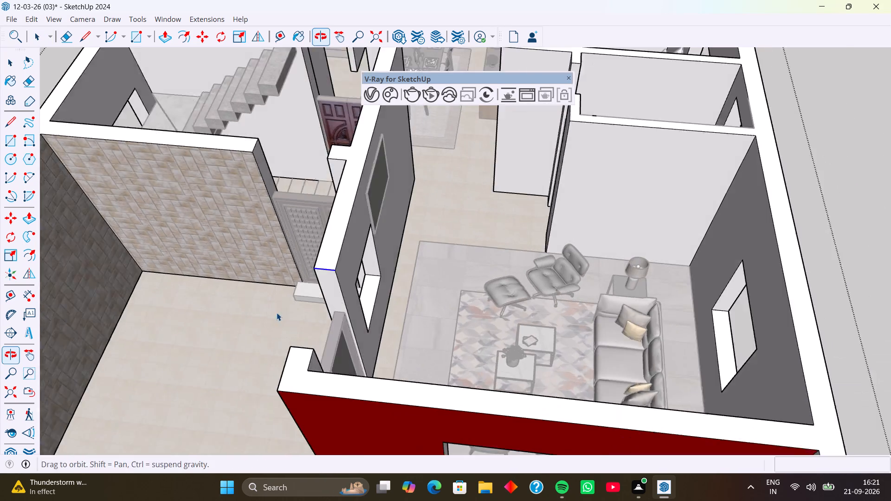
{"action": "middle_click_drag", "start_coordinate": [277, 313], "coordinate": [282, 316]}
{"action": "middle_click_drag", "start_coordinate": [404, 274], "coordinate": [308, 249]}
{"action": "middle_click_drag", "start_coordinate": [359, 186], "coordinate": [344, 390], "text": "shift"}
{"action": "middle_click_drag", "start_coordinate": [355, 372], "coordinate": [231, 369]}
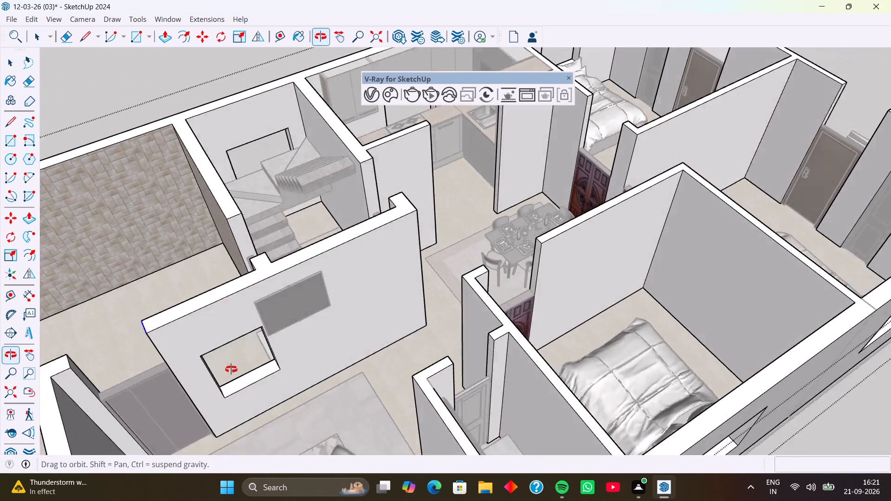
{"action": "middle_click_drag", "start_coordinate": [231, 369], "coordinate": [230, 368]}
{"action": "middle_click_drag", "start_coordinate": [405, 262], "coordinate": [444, 387]}
{"action": "scroll", "coordinate": [287, 342], "scroll_direction": "up", "scroll_amount": 8}
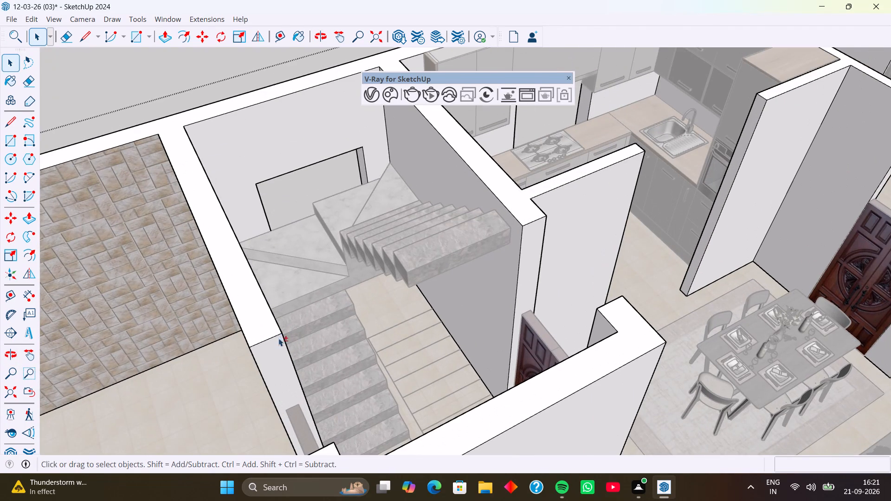
{"action": "left_click", "coordinate": [273, 335], "text": "shift"}
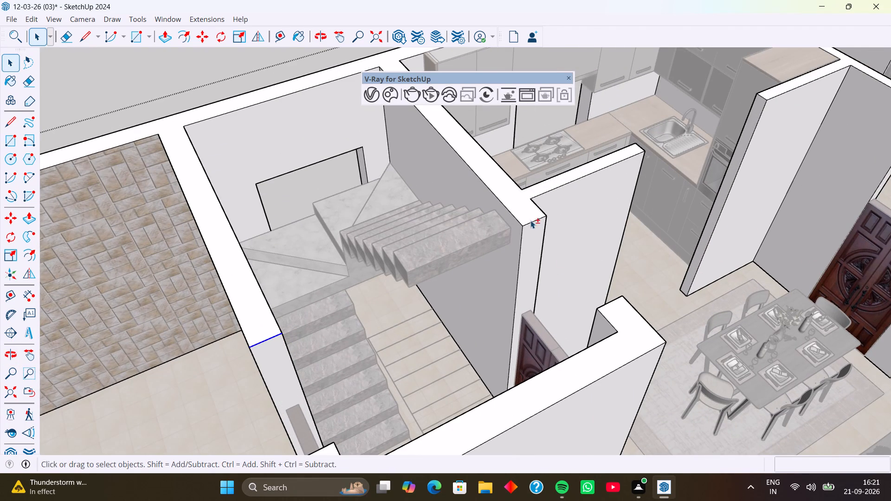
{"action": "left_click", "coordinate": [529, 221], "text": "shift"}
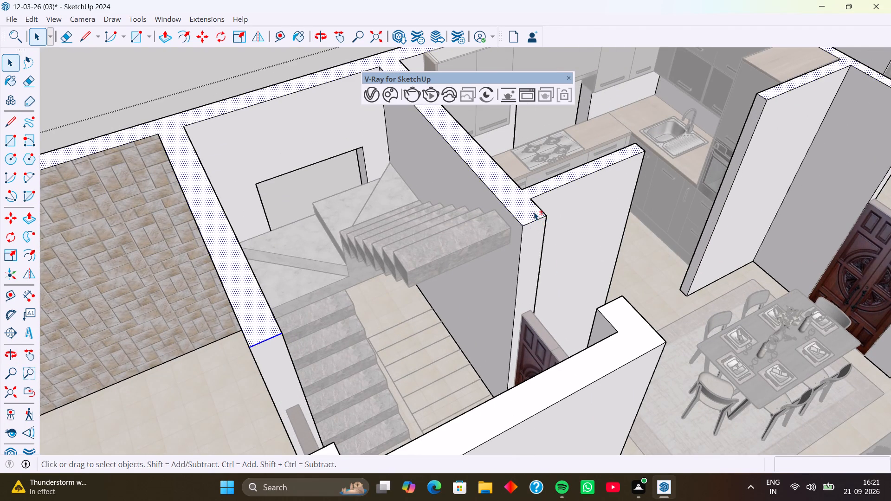
{"action": "left_click", "coordinate": [533, 211], "text": "shift"}
{"action": "left_click", "coordinate": [533, 221], "text": "shift"}
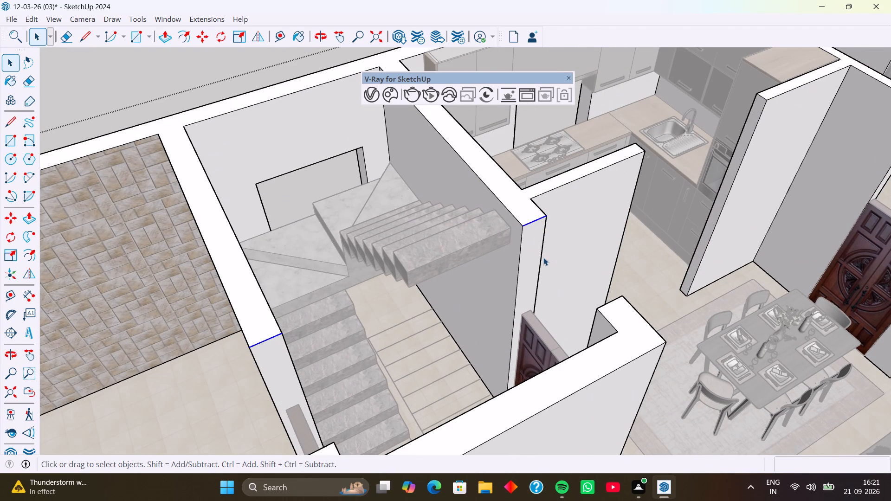
Add the top wall-end edges at the doorways of the bedroom behind the sideboard and its neighbouring bathroom to the selection.
{"action": "scroll", "coordinate": [545, 261], "scroll_direction": "down", "scroll_amount": 9}
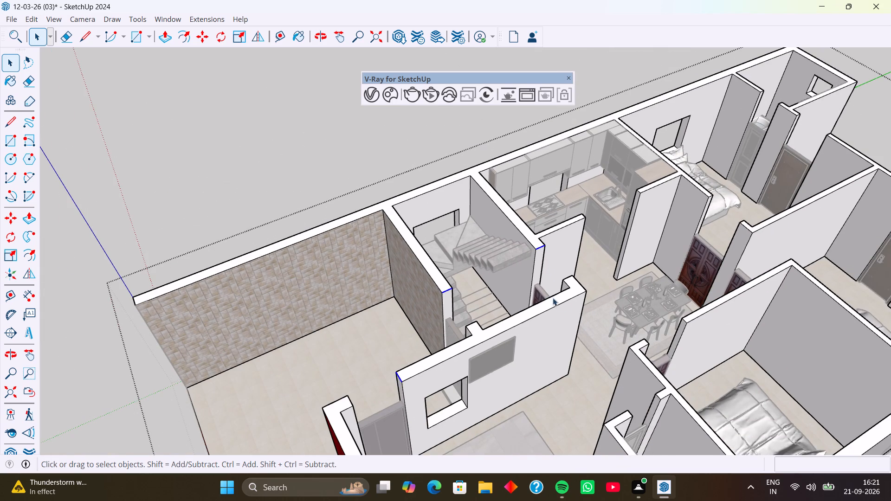
{"action": "middle_click_drag", "start_coordinate": [571, 327], "coordinate": [763, 348]}
{"action": "middle_click_drag", "start_coordinate": [620, 265], "coordinate": [485, 334], "text": "shift"}
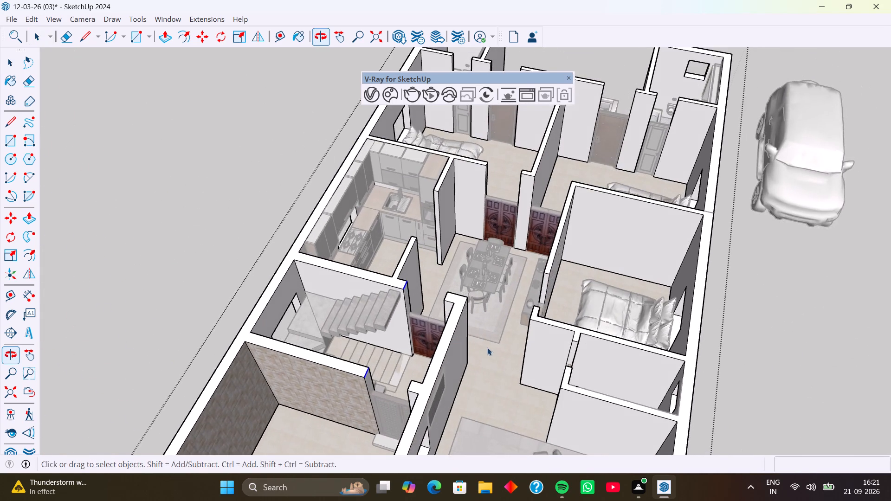
{"action": "middle_click_drag", "start_coordinate": [487, 347], "coordinate": [576, 374]}
{"action": "middle_click_drag", "start_coordinate": [587, 319], "coordinate": [547, 390]}
{"action": "middle_click_drag", "start_coordinate": [535, 377], "coordinate": [561, 245]}
{"action": "scroll", "coordinate": [554, 270], "scroll_direction": "up", "scroll_amount": 1}
{"action": "middle_click_drag", "start_coordinate": [554, 270], "coordinate": [548, 286], "text": "shift"}
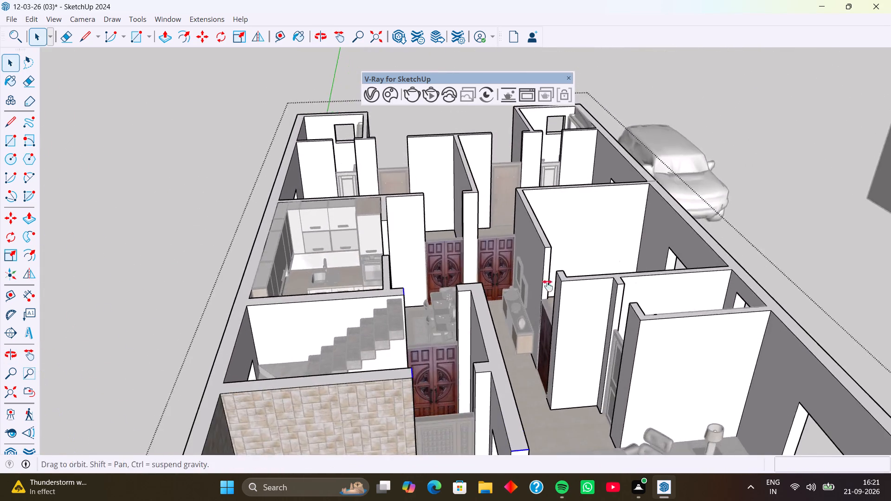
{"action": "middle_click_drag", "start_coordinate": [548, 286], "coordinate": [529, 372], "text": "shift"}
{"action": "scroll", "coordinate": [511, 379], "scroll_direction": "up", "scroll_amount": 8}
{"action": "middle_click_drag", "start_coordinate": [513, 396], "coordinate": [521, 306], "text": "shift"}
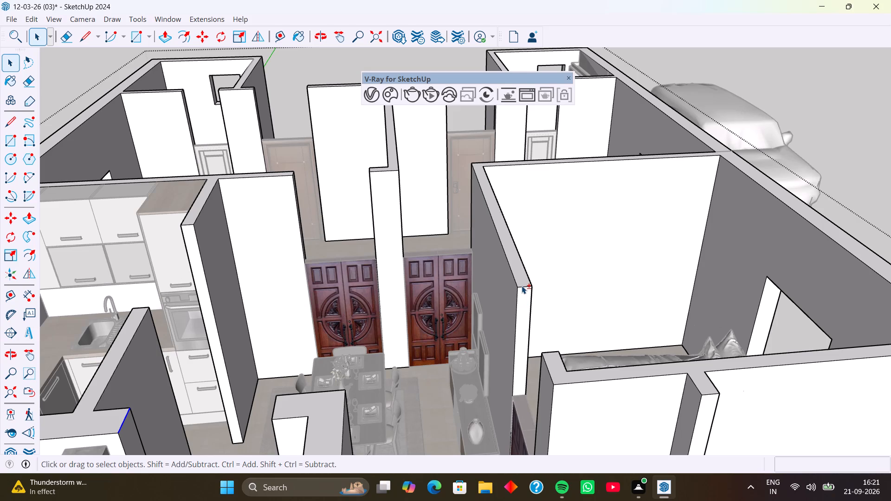
{"action": "left_click", "coordinate": [522, 286], "text": "shift"}
{"action": "scroll", "coordinate": [539, 299], "scroll_direction": "down", "scroll_amount": 5}
{"action": "middle_click_drag", "start_coordinate": [565, 350], "coordinate": [494, 266], "text": "shift"}
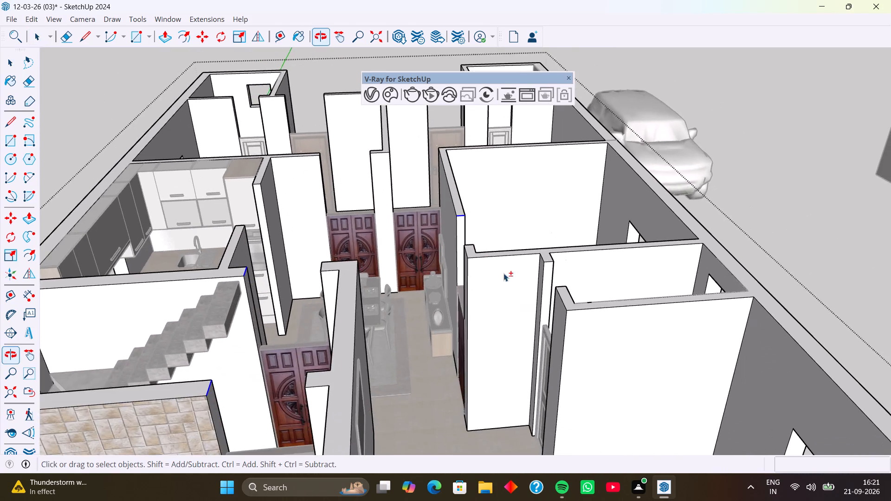
{"action": "scroll", "coordinate": [558, 282], "scroll_direction": "up", "scroll_amount": 6, "text": "shift"}
{"action": "left_click", "coordinate": [544, 249], "text": "shift"}
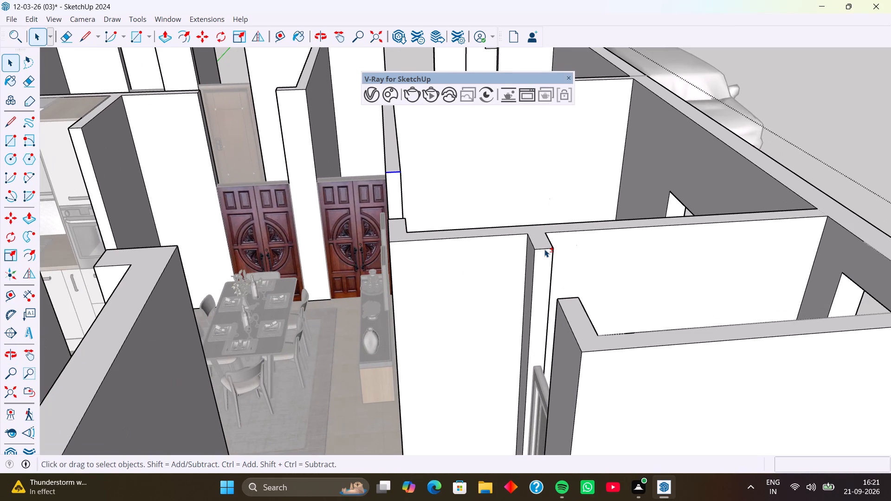
Add the top end edge of the wall between the two back bedrooms' double doors to the selection.
{"action": "scroll", "coordinate": [492, 275], "scroll_direction": "down", "scroll_amount": 5}
{"action": "middle_click_drag", "start_coordinate": [470, 293], "coordinate": [469, 310]}
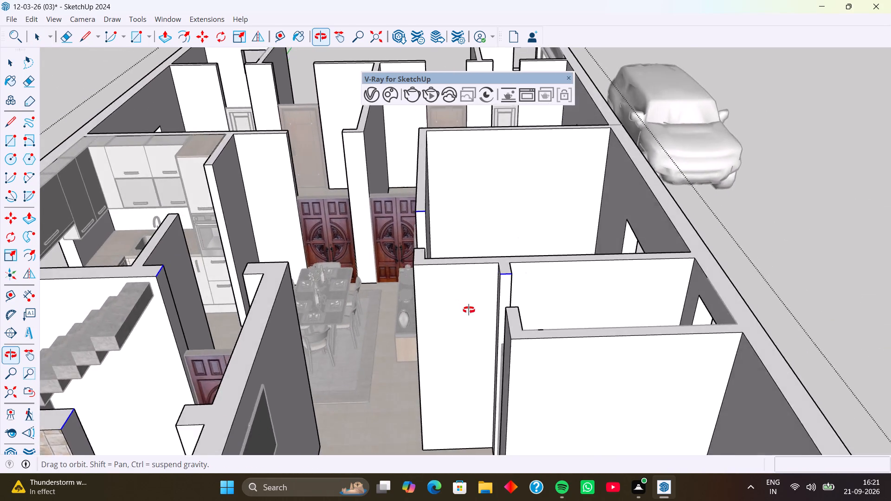
{"action": "middle_click_drag", "start_coordinate": [469, 310], "coordinate": [559, 325]}
{"action": "middle_click_drag", "start_coordinate": [369, 253], "coordinate": [414, 386], "text": "shift"}
{"action": "middle_click_drag", "start_coordinate": [380, 349], "coordinate": [503, 343]}
{"action": "middle_click_drag", "start_coordinate": [410, 348], "coordinate": [490, 391]}
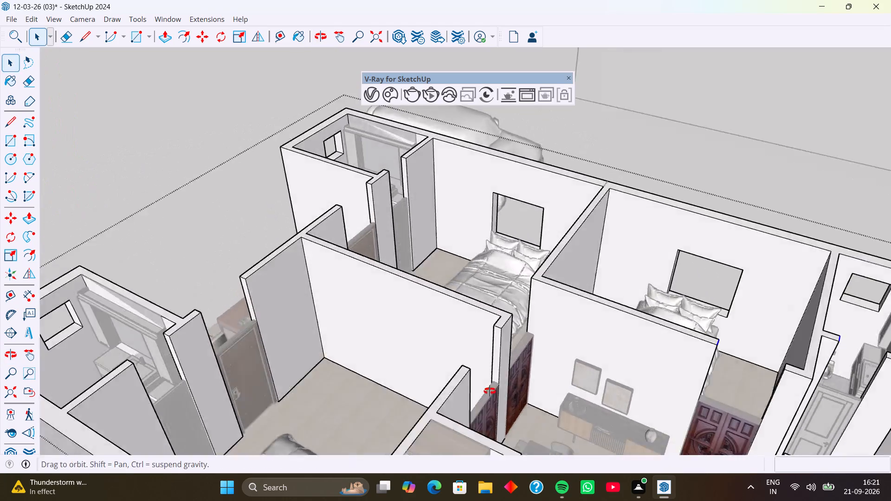
{"action": "middle_click_drag", "start_coordinate": [490, 391], "coordinate": [571, 408]}
{"action": "middle_click_drag", "start_coordinate": [565, 382], "coordinate": [499, 403], "text": "shift"}
{"action": "middle_click_drag", "start_coordinate": [537, 414], "coordinate": [536, 405]}
{"action": "scroll", "coordinate": [536, 412], "scroll_direction": "up", "scroll_amount": 3}
{"action": "scroll", "coordinate": [501, 347], "scroll_direction": "up", "scroll_amount": 5}
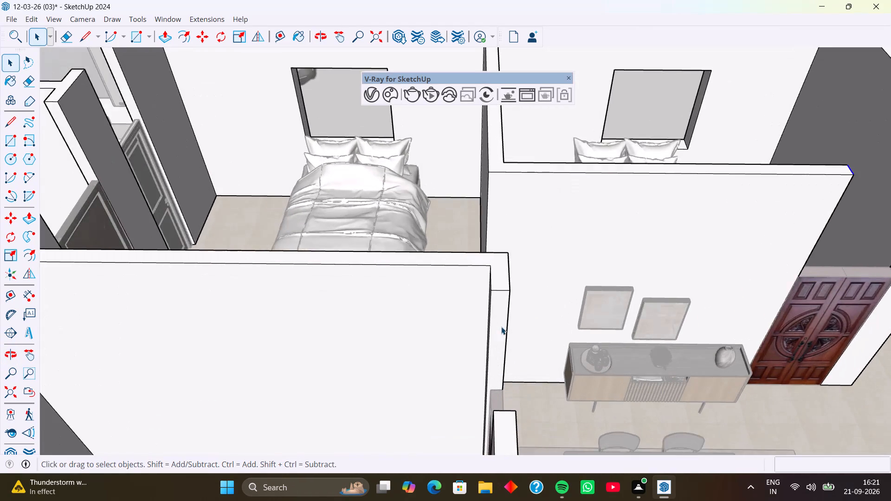
{"action": "scroll", "coordinate": [501, 327], "scroll_direction": "up", "scroll_amount": 2}
{"action": "middle_click_drag", "start_coordinate": [502, 336], "coordinate": [522, 348]}
{"action": "scroll", "coordinate": [527, 314], "scroll_direction": "up", "scroll_amount": 3, "text": "shift"}
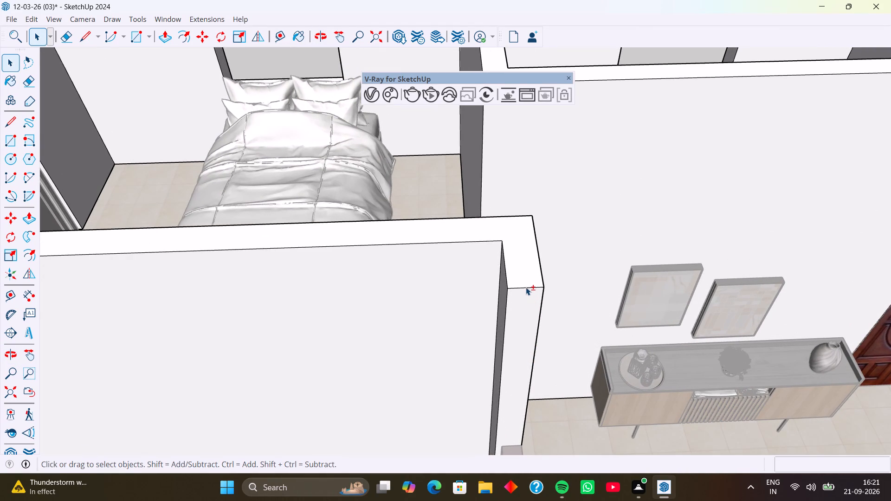
{"action": "left_click", "coordinate": [526, 287], "text": "shift"}
Add the top wall-end edges at the bathroom doorway and rear doorway of the kitchen-side back bedroom to the selection.
{"action": "scroll", "coordinate": [526, 299], "scroll_direction": "down", "scroll_amount": 15}
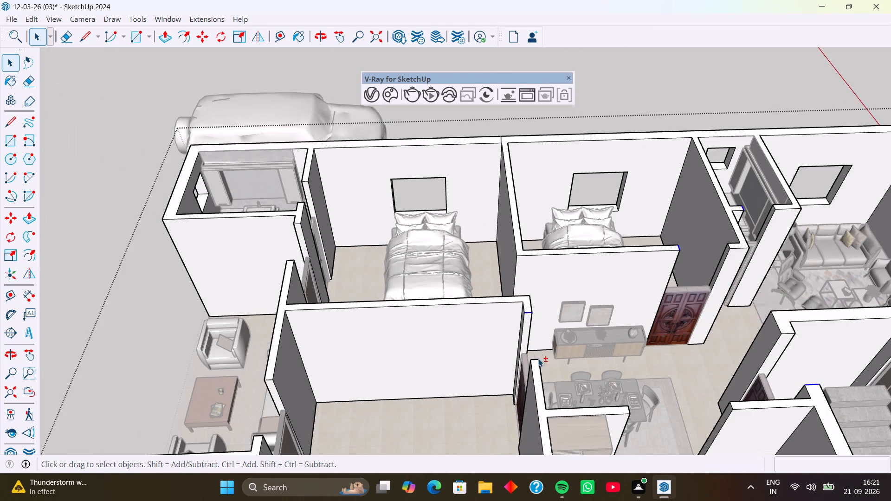
{"action": "middle_click_drag", "start_coordinate": [538, 359], "coordinate": [534, 244], "text": "shift"}
{"action": "middle_click_drag", "start_coordinate": [552, 313], "coordinate": [542, 262], "text": "shift"}
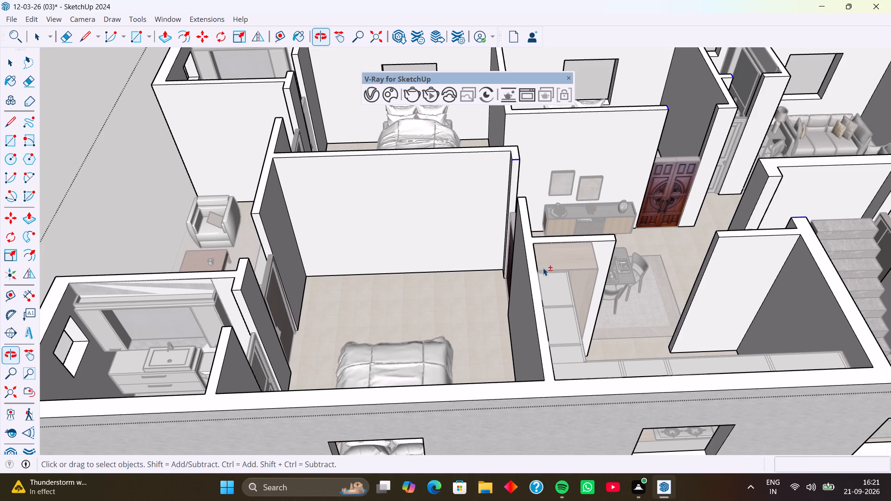
{"action": "middle_click_drag", "start_coordinate": [191, 320], "coordinate": [462, 332], "text": "shift"}
{"action": "middle_click_drag", "start_coordinate": [507, 348], "coordinate": [526, 346]}
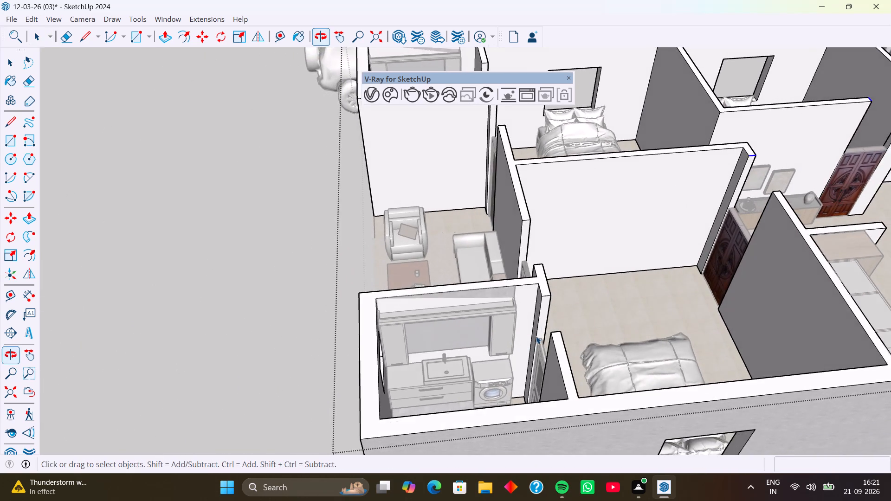
{"action": "scroll", "coordinate": [541, 313], "scroll_direction": "up", "scroll_amount": 6, "text": "shift"}
{"action": "left_click", "coordinate": [549, 289], "text": "shift"}
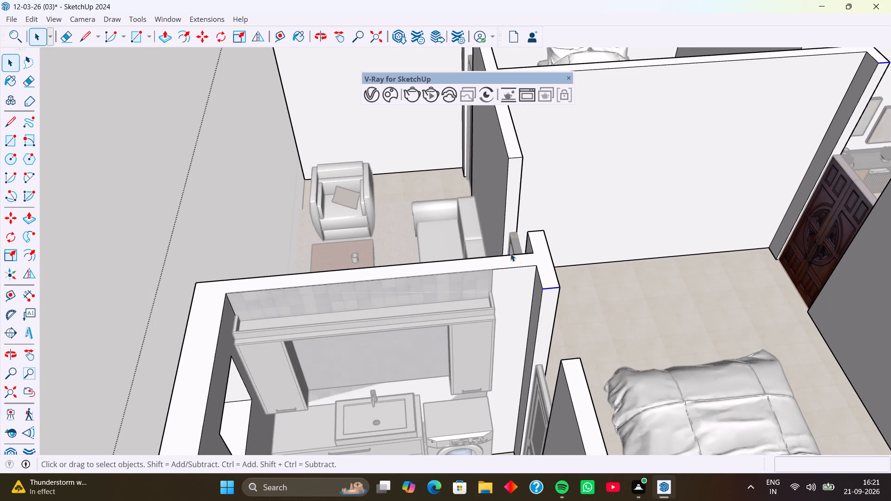
{"action": "middle_click_drag", "start_coordinate": [510, 253], "coordinate": [487, 393]}
{"action": "scroll", "coordinate": [482, 300], "scroll_direction": "up", "scroll_amount": 6, "text": "shift"}
{"action": "left_click", "coordinate": [491, 328], "text": "shift"}
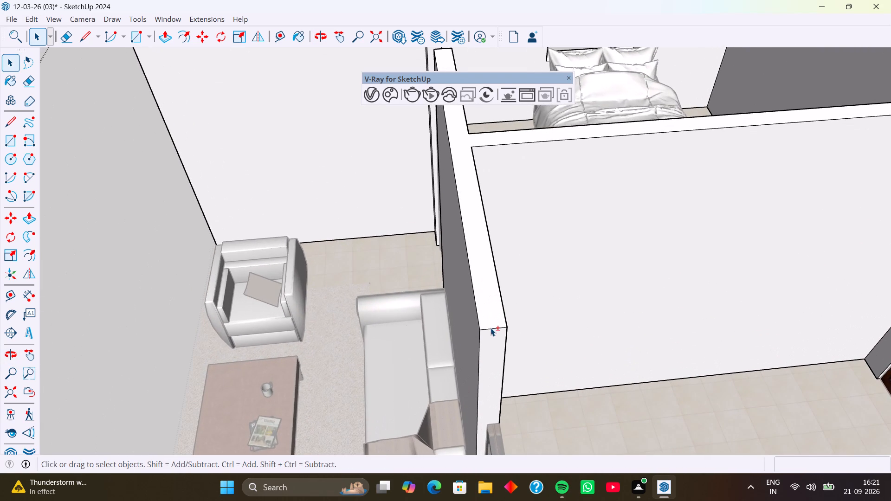
Add the top wall-end edges at the rear doorway and bathroom doorway of the car-side back bedroom to the selection.
{"action": "scroll", "coordinate": [482, 261], "scroll_direction": "down", "scroll_amount": 10}
{"action": "middle_click_drag", "start_coordinate": [477, 191], "coordinate": [452, 353], "text": "shift"}
{"action": "middle_click_drag", "start_coordinate": [427, 349], "coordinate": [441, 328]}
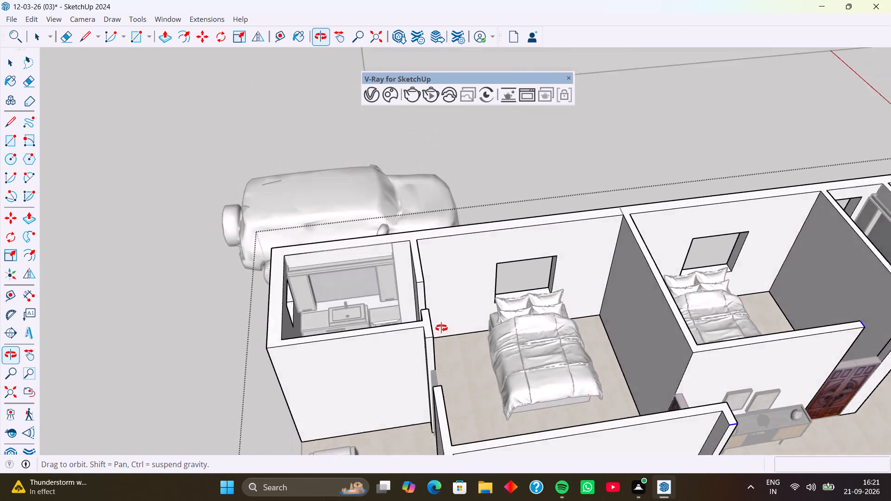
{"action": "middle_click_drag", "start_coordinate": [441, 328], "coordinate": [443, 285]}
{"action": "scroll", "coordinate": [426, 307], "scroll_direction": "up", "scroll_amount": 7, "text": "shift"}
{"action": "left_click", "coordinate": [431, 306], "text": "shift"}
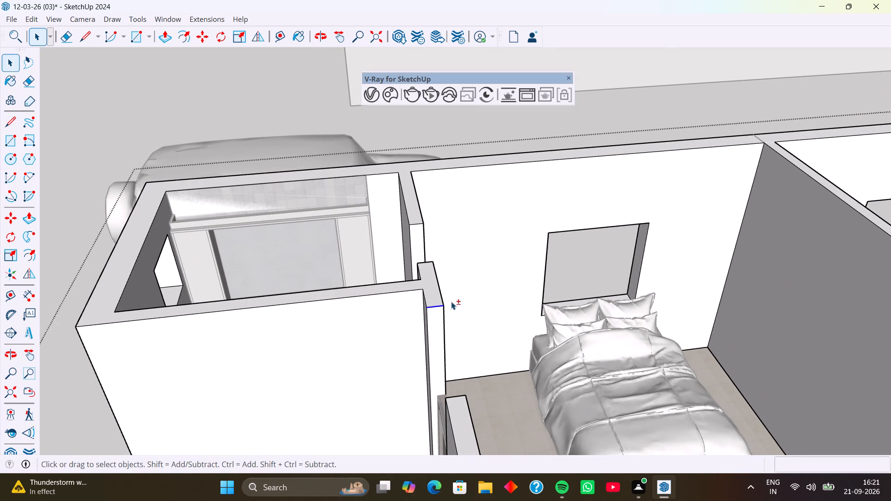
{"action": "scroll", "coordinate": [445, 282], "scroll_direction": "down", "scroll_amount": 3}
{"action": "middle_click_drag", "start_coordinate": [437, 285], "coordinate": [437, 381]}
{"action": "scroll", "coordinate": [432, 329], "scroll_direction": "up", "scroll_amount": 8, "text": "shift"}
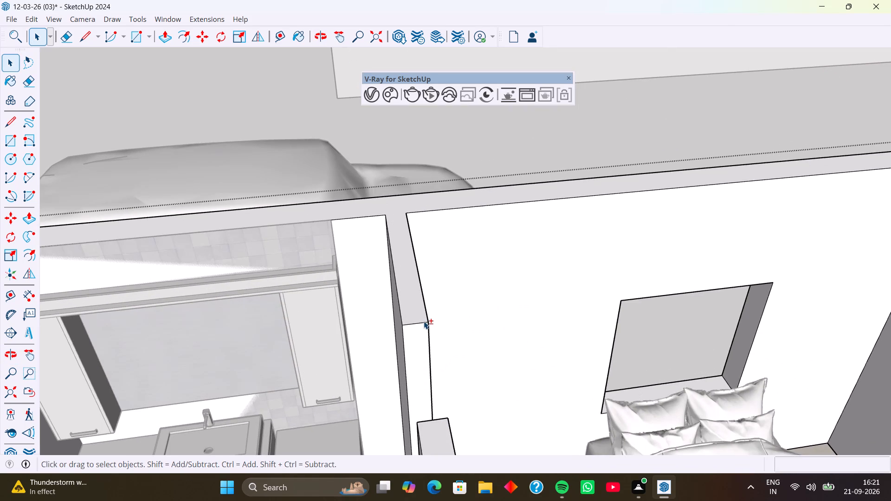
{"action": "left_click", "coordinate": [424, 322], "text": "shift"}
Copy the selected top wall-end edges 3' straight down the wall ends at the doorways.
{"action": "scroll", "coordinate": [492, 315], "scroll_direction": "down", "scroll_amount": 4}
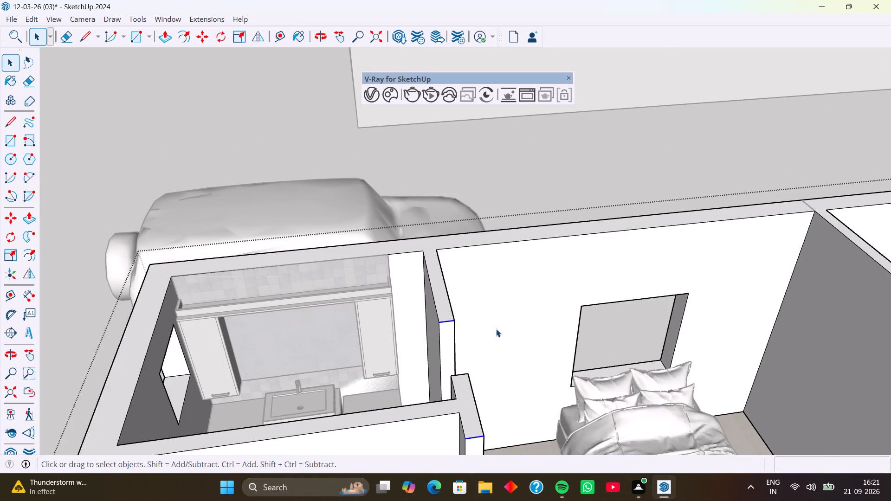
{"action": "scroll", "coordinate": [496, 327], "scroll_direction": "down", "scroll_amount": 1}
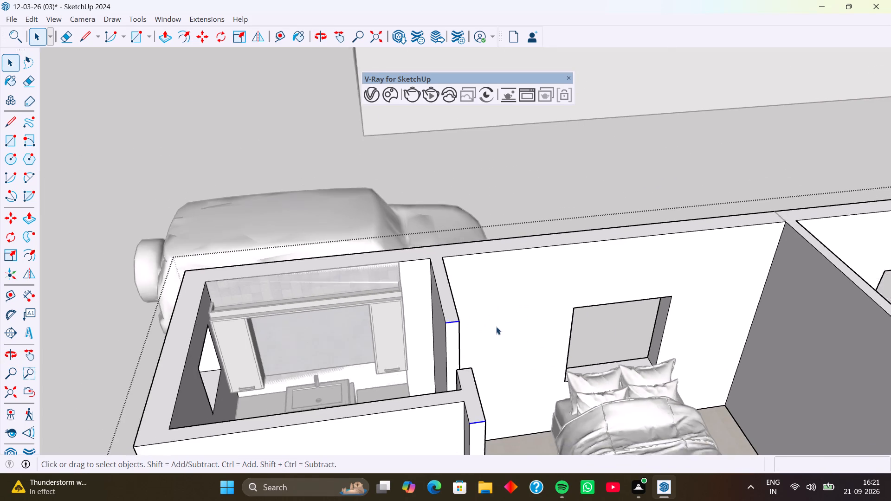
{"action": "scroll", "coordinate": [496, 327], "scroll_direction": "down", "scroll_amount": 4}
{"action": "middle_click_drag", "start_coordinate": [506, 345], "coordinate": [384, 267], "text": "shift"}
{"action": "middle_click_drag", "start_coordinate": [514, 338], "coordinate": [394, 298]}
{"action": "middle_click_drag", "start_coordinate": [492, 353], "coordinate": [322, 335]}
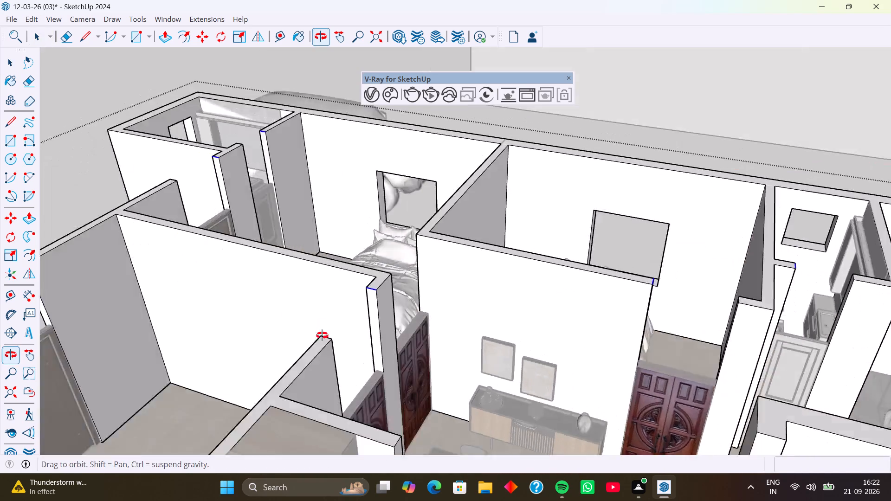
{"action": "middle_click_drag", "start_coordinate": [322, 335], "coordinate": [311, 330]}
{"action": "middle_click_drag", "start_coordinate": [409, 362], "coordinate": [304, 357]}
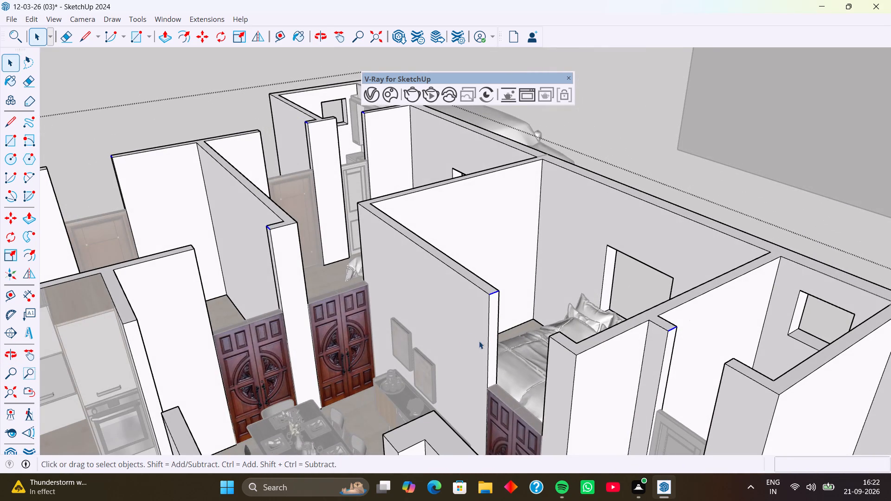
{"action": "middle_click_drag", "start_coordinate": [472, 342], "coordinate": [440, 345]}
{"action": "key", "text": "m"}
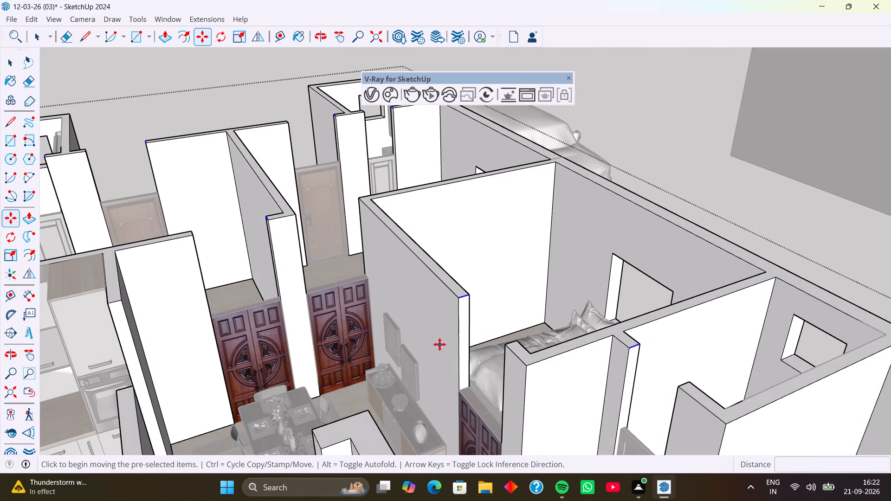
{"action": "left_click", "coordinate": [458, 296]}
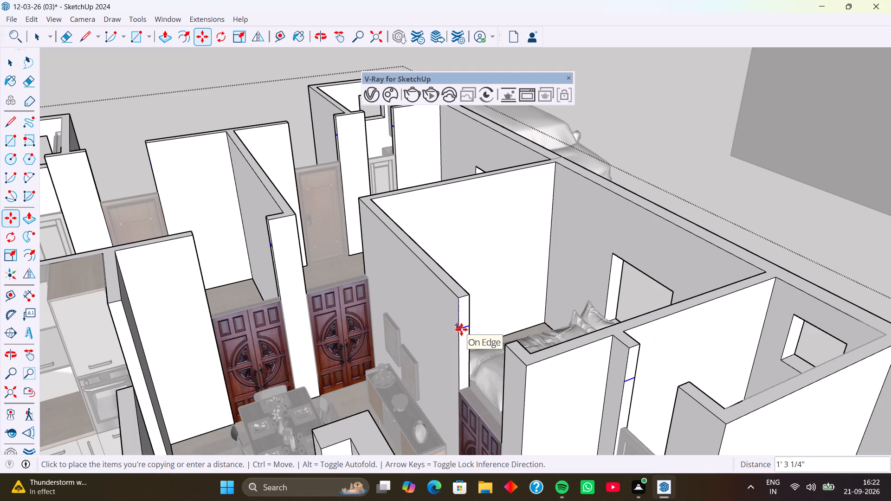
{"action": "key", "text": "3"}
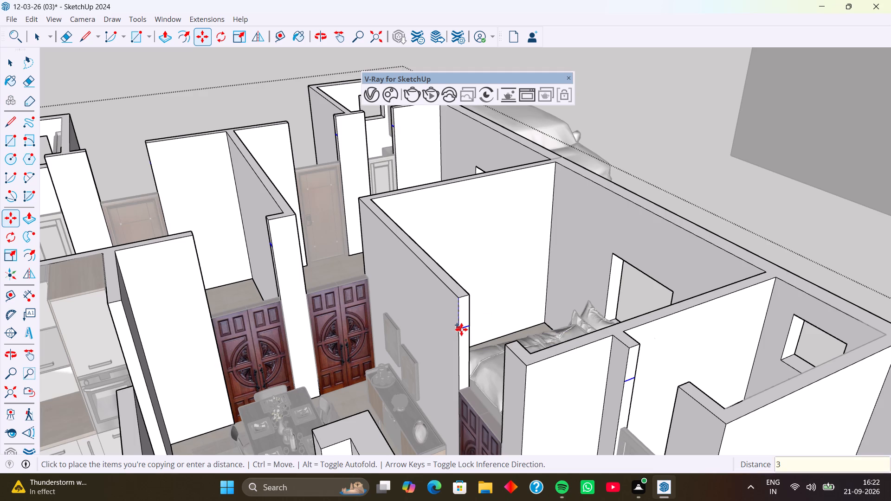
{"action": "key", "text": "apostrophe"}
{"action": "key", "text": "Return"}
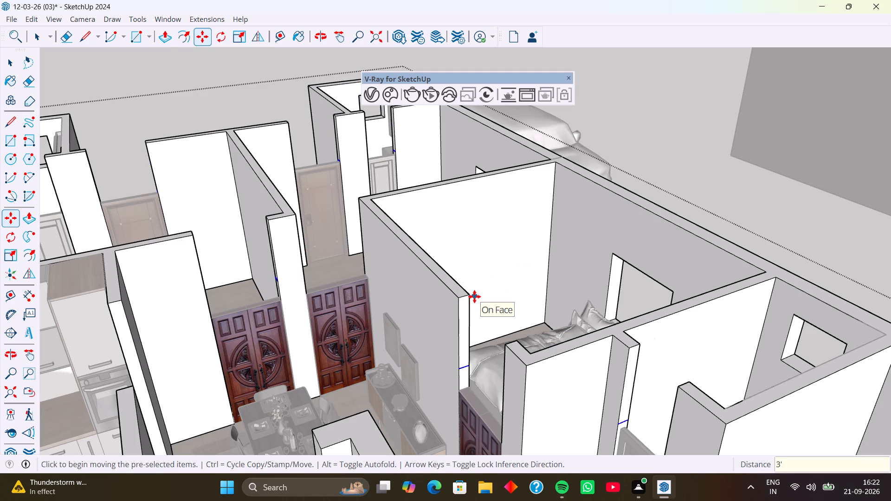
Push/Pull the upper wall-end faces across the doorways of the bedroom behind the sideboard (3') and its neighbouring bathroom (2').
{"action": "key", "text": "p"}
{"action": "left_click", "coordinate": [467, 312]}
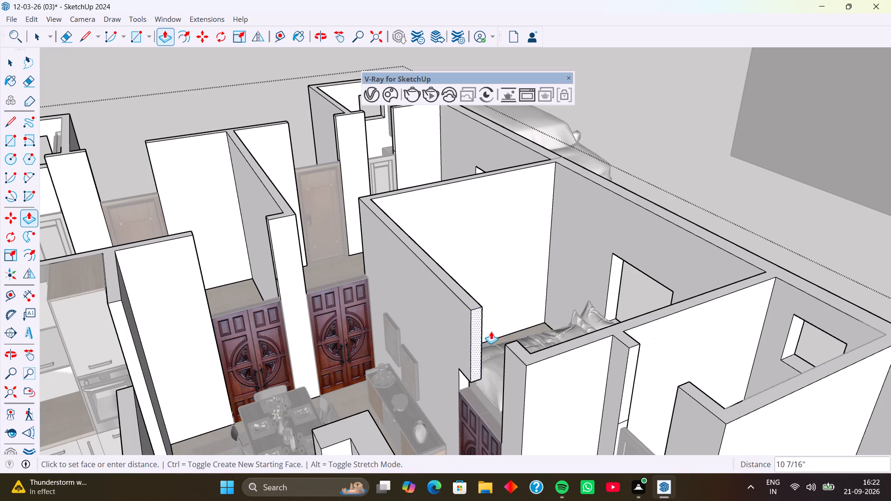
{"action": "left_click", "coordinate": [513, 343]}
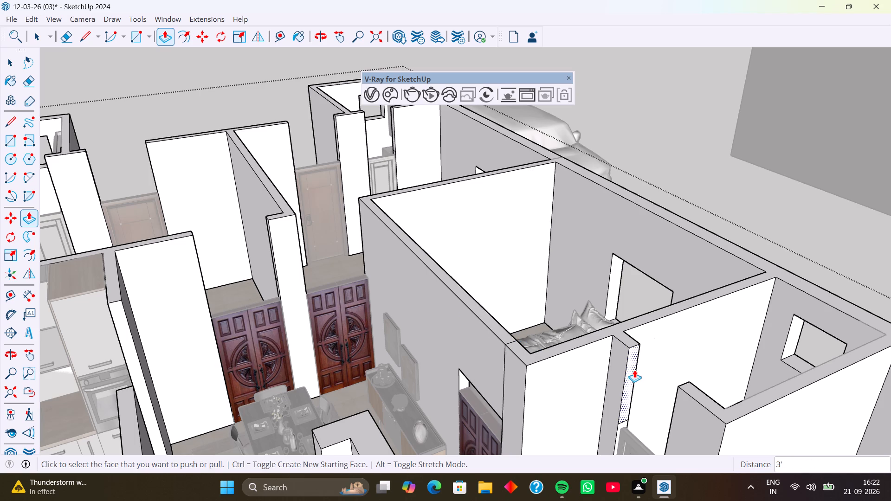
{"action": "left_click", "coordinate": [634, 366]}
{"action": "left_click", "coordinate": [686, 383]}
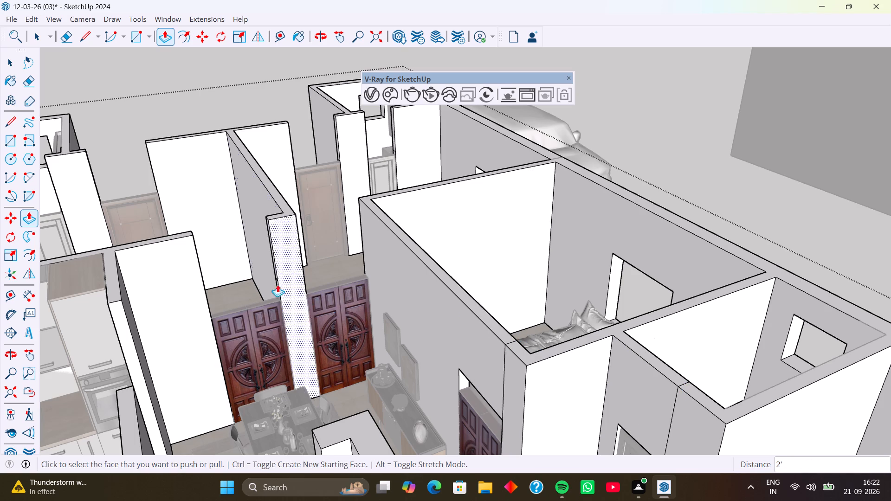
Push/Pull the upper wall-end face 3' across the kitchen-side back bedroom's double-door opening to meet the opposite wall.
{"action": "middle_click_drag", "start_coordinate": [283, 290], "coordinate": [432, 270]}
{"action": "middle_click_drag", "start_coordinate": [391, 295], "coordinate": [543, 382]}
{"action": "middle_click_drag", "start_coordinate": [516, 356], "coordinate": [537, 288]}
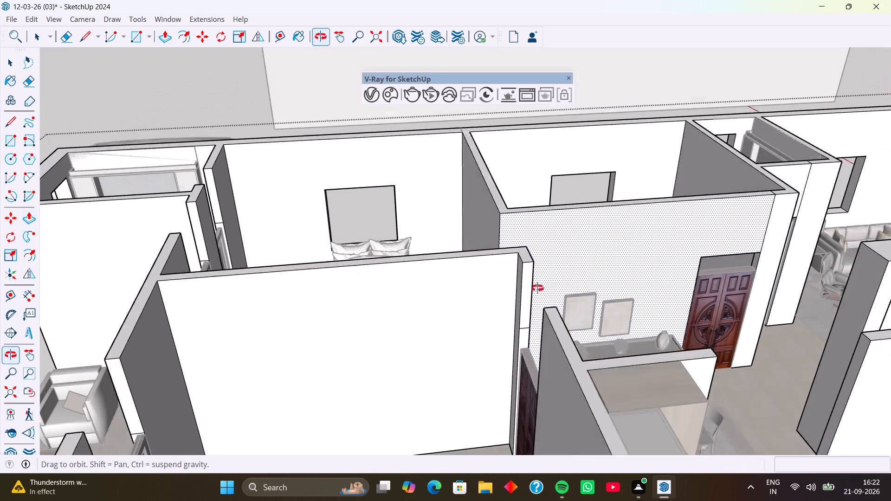
{"action": "middle_click_drag", "start_coordinate": [537, 288], "coordinate": [538, 287]}
{"action": "left_click", "coordinate": [533, 264]}
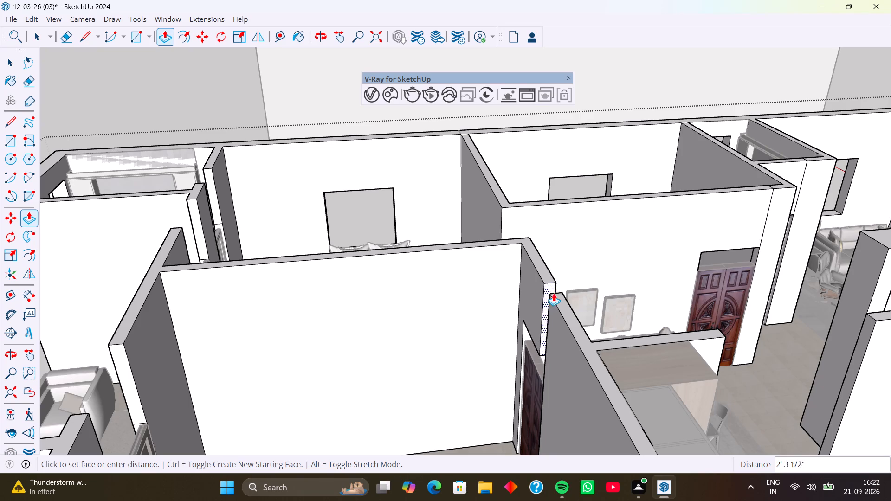
{"action": "left_click", "coordinate": [560, 291]}
Push/Pull the upper wall-end faces across the kitchen-side back bedroom's rear doorway (3') and bathroom doorway (2').
{"action": "scroll", "coordinate": [348, 319], "scroll_direction": "down", "scroll_amount": 4}
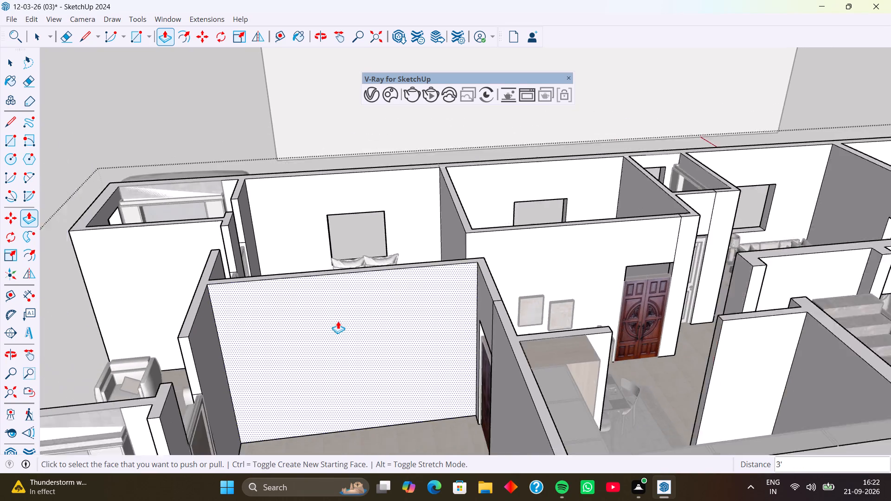
{"action": "scroll", "coordinate": [338, 321], "scroll_direction": "down", "scroll_amount": 1}
{"action": "middle_click_drag", "start_coordinate": [331, 373], "coordinate": [354, 367]}
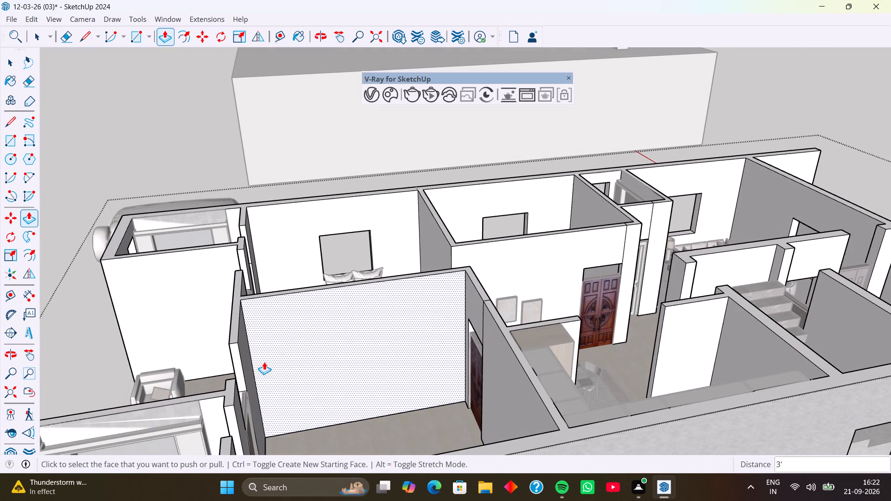
{"action": "middle_click_drag", "start_coordinate": [265, 361], "coordinate": [386, 268], "text": "shift"}
{"action": "middle_click_drag", "start_coordinate": [377, 297], "coordinate": [407, 388]}
{"action": "middle_click_drag", "start_coordinate": [401, 358], "coordinate": [408, 270]}
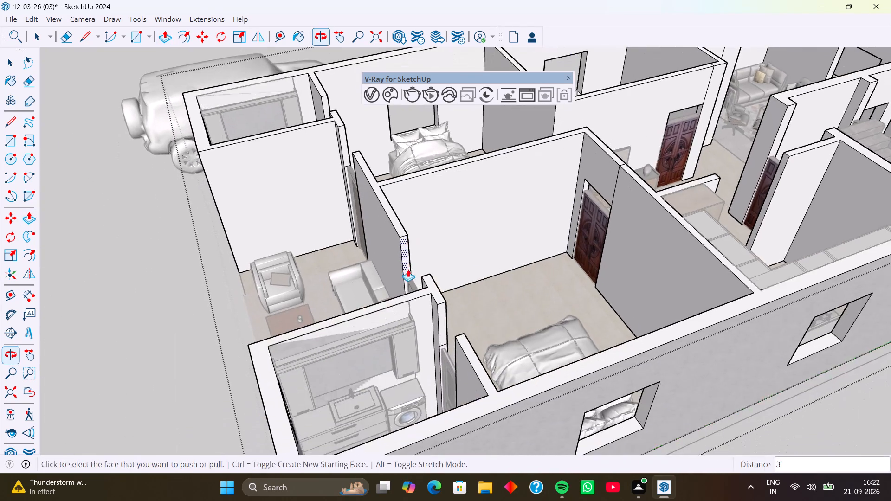
{"action": "scroll", "coordinate": [409, 260], "scroll_direction": "up", "scroll_amount": 3}
{"action": "left_click", "coordinate": [403, 241]}
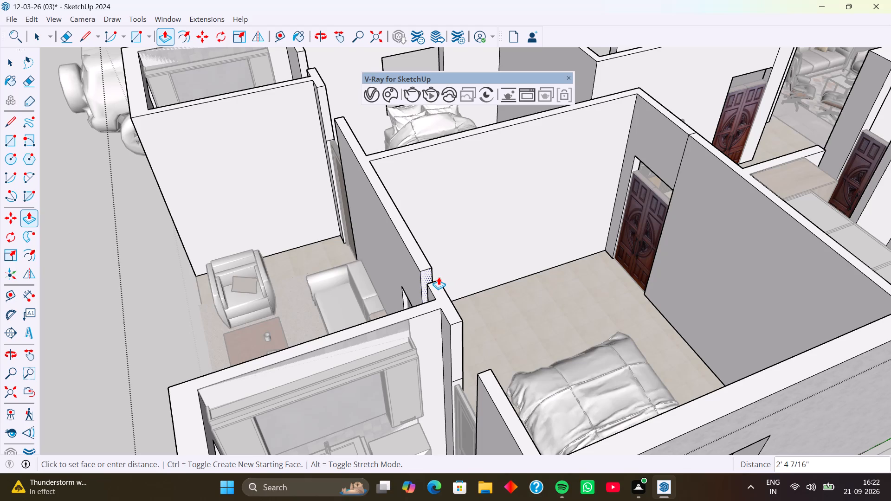
{"action": "left_click", "coordinate": [439, 278]}
{"action": "scroll", "coordinate": [497, 267], "scroll_direction": "down", "scroll_amount": 3}
{"action": "middle_click_drag", "start_coordinate": [503, 320], "coordinate": [452, 219]}
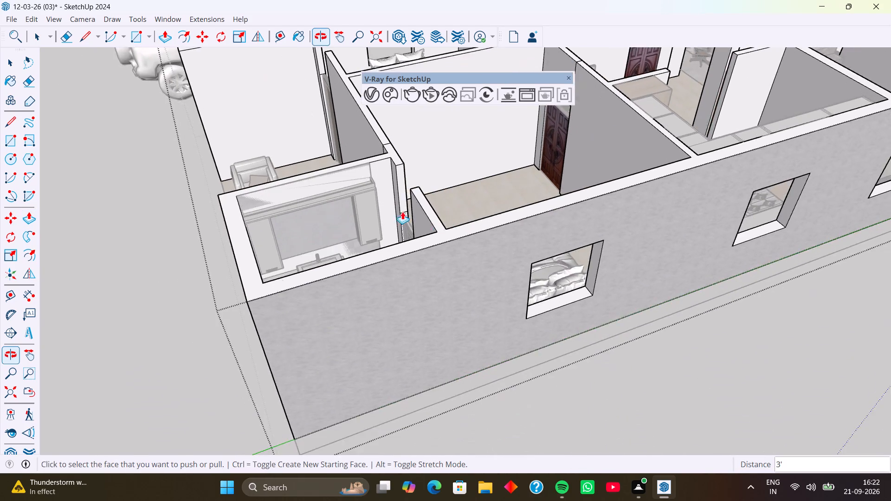
{"action": "scroll", "coordinate": [404, 200], "scroll_direction": "up", "scroll_amount": 2}
{"action": "left_click", "coordinate": [400, 160]}
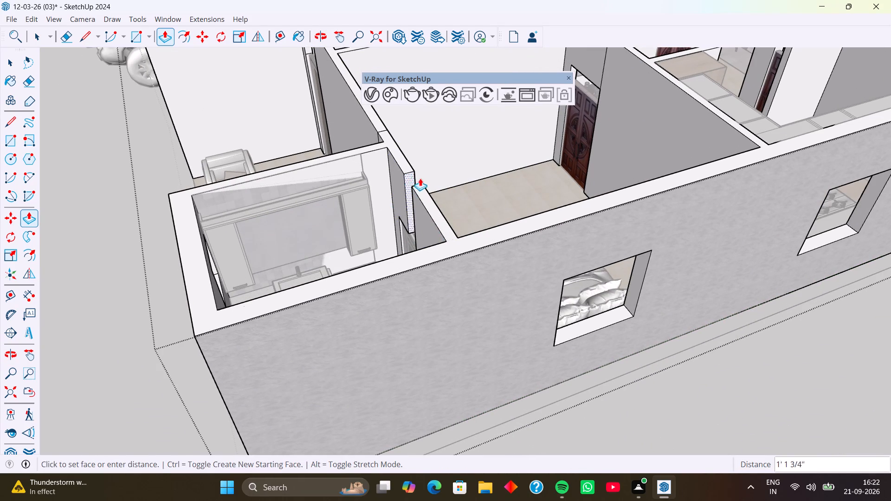
{"action": "scroll", "coordinate": [419, 180], "scroll_direction": "up", "scroll_amount": 4}
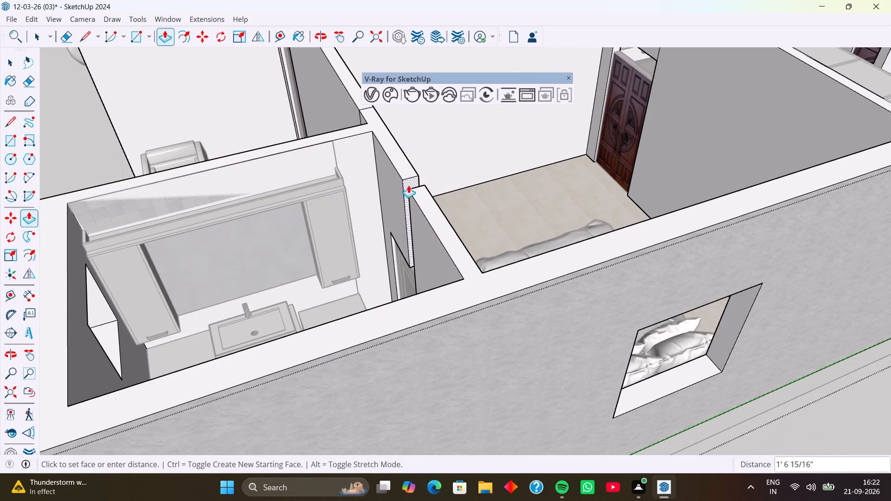
{"action": "left_click", "coordinate": [406, 187]}
Push/Pull the upper wall-end faces across the car-side back bedroom's rear doorway (3') and bathroom doorway (2').
{"action": "scroll", "coordinate": [436, 167], "scroll_direction": "down", "scroll_amount": 10}
{"action": "scroll", "coordinate": [481, 207], "scroll_direction": "down", "scroll_amount": 1}
{"action": "middle_click_drag", "start_coordinate": [478, 208], "coordinate": [382, 256]}
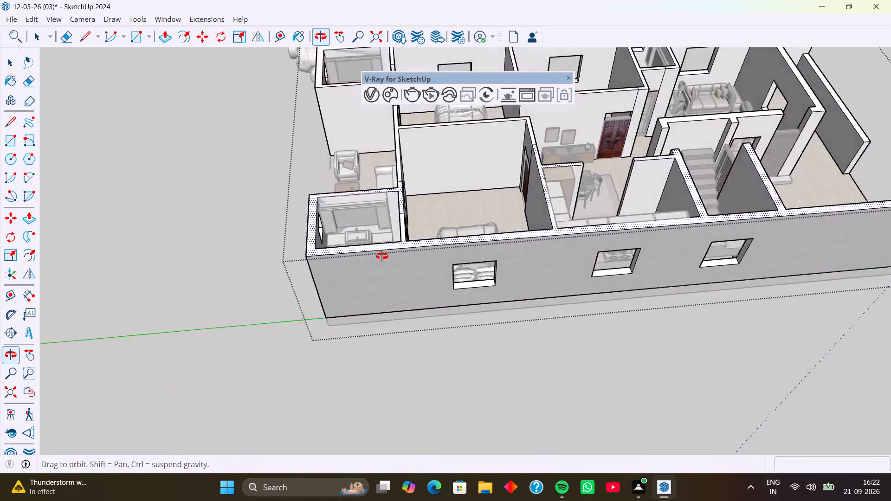
{"action": "middle_click_drag", "start_coordinate": [382, 256], "coordinate": [309, 278]}
{"action": "middle_click_drag", "start_coordinate": [430, 181], "coordinate": [362, 323], "text": "shift"}
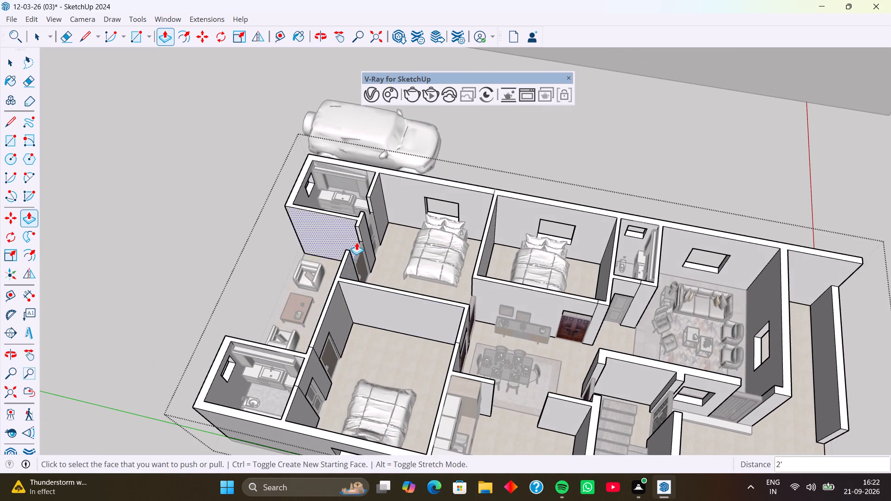
{"action": "scroll", "coordinate": [355, 237], "scroll_direction": "up", "scroll_amount": 3}
{"action": "middle_click_drag", "start_coordinate": [356, 262], "coordinate": [444, 242]}
{"action": "middle_click_drag", "start_coordinate": [368, 269], "coordinate": [421, 253]}
{"action": "scroll", "coordinate": [343, 277], "scroll_direction": "up", "scroll_amount": 8}
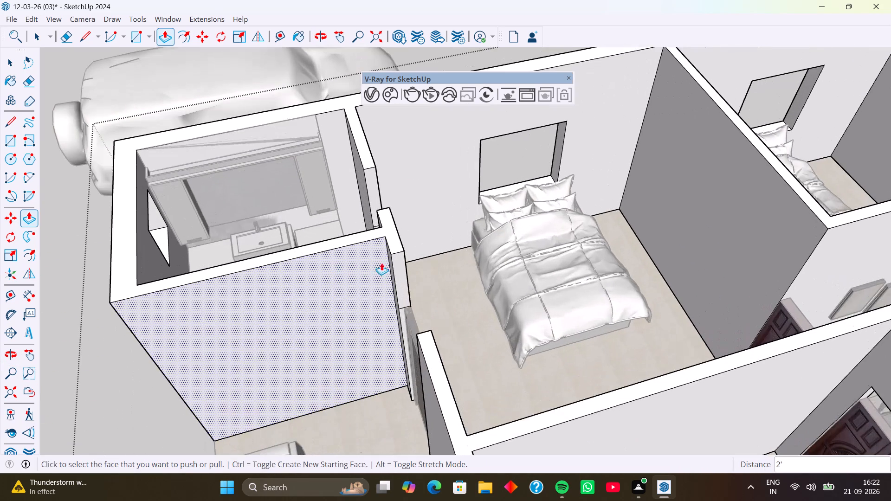
{"action": "left_click", "coordinate": [401, 265]}
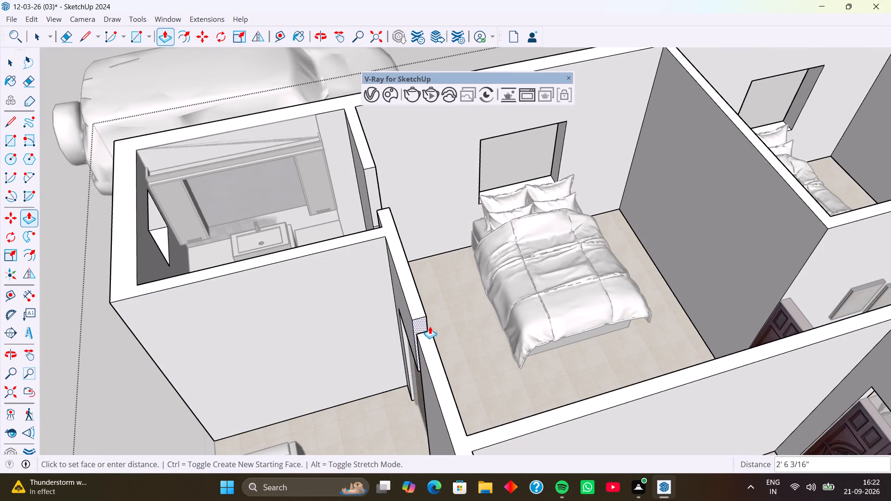
{"action": "scroll", "coordinate": [417, 329], "scroll_direction": "up", "scroll_amount": 9}
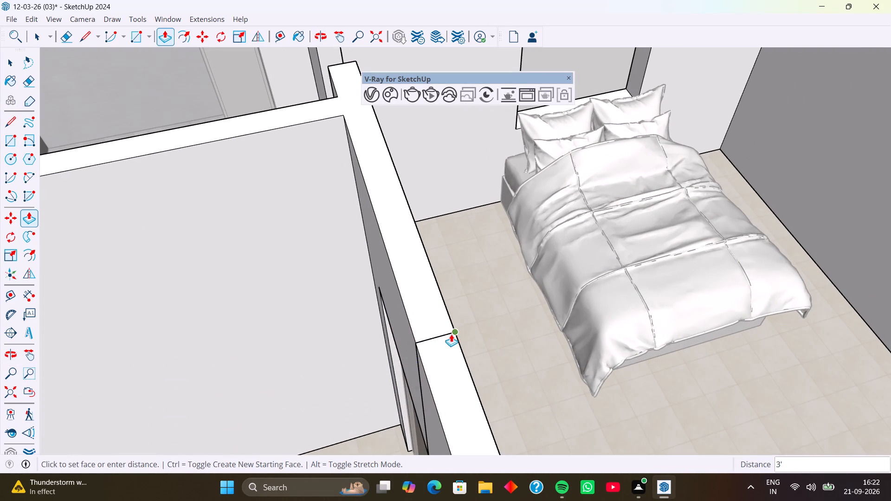
{"action": "left_click", "coordinate": [452, 333]}
{"action": "scroll", "coordinate": [408, 277], "scroll_direction": "down", "scroll_amount": 6}
{"action": "middle_click_drag", "start_coordinate": [366, 217], "coordinate": [392, 379], "text": "shift"}
{"action": "scroll", "coordinate": [382, 291], "scroll_direction": "up", "scroll_amount": 3}
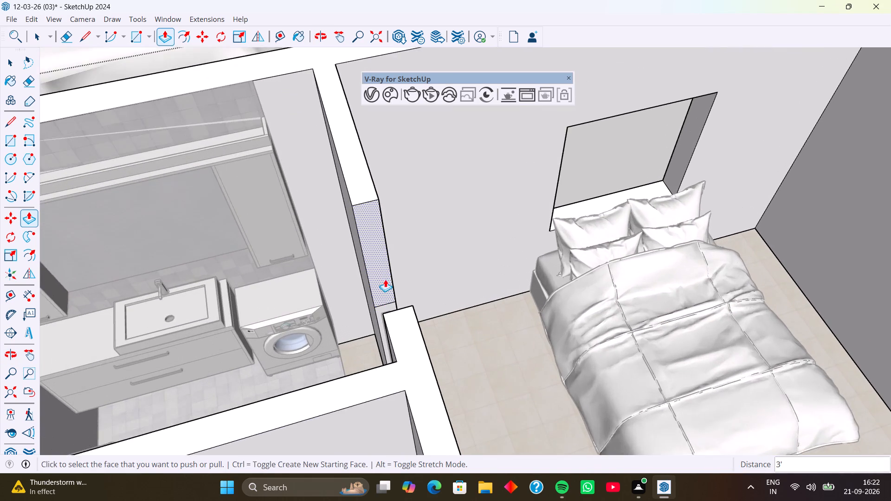
{"action": "scroll", "coordinate": [385, 279], "scroll_direction": "up", "scroll_amount": 2}
{"action": "left_click", "coordinate": [365, 203]}
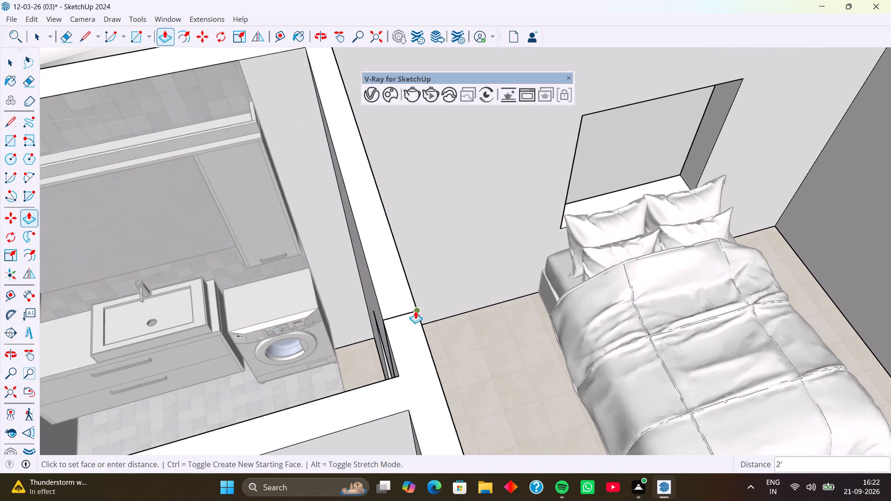
{"action": "left_click", "coordinate": [415, 311]}
Push/Pull the upper wall-end face 3' 1" across the double-door opening between the stairwell and the dining area.
{"action": "scroll", "coordinate": [449, 285], "scroll_direction": "down", "scroll_amount": 16}
{"action": "middle_click_drag", "start_coordinate": [485, 347], "coordinate": [280, 274]}
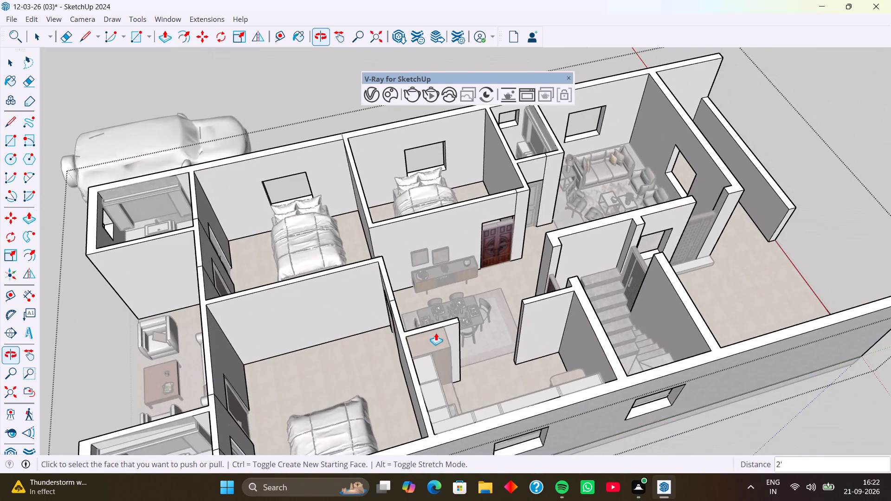
{"action": "middle_click_drag", "start_coordinate": [436, 333], "coordinate": [355, 306]}
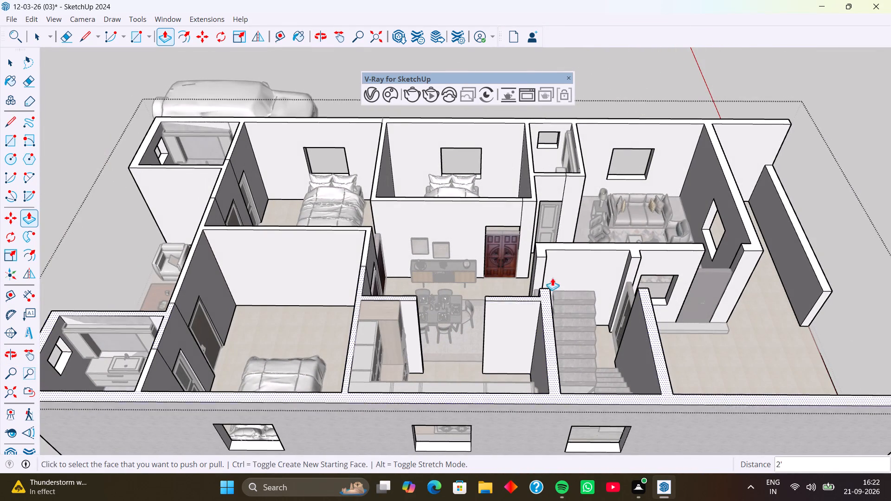
{"action": "scroll", "coordinate": [544, 272], "scroll_direction": "up", "scroll_amount": 8}
{"action": "middle_click_drag", "start_coordinate": [574, 318], "coordinate": [419, 368]}
{"action": "middle_click_drag", "start_coordinate": [478, 356], "coordinate": [291, 352]}
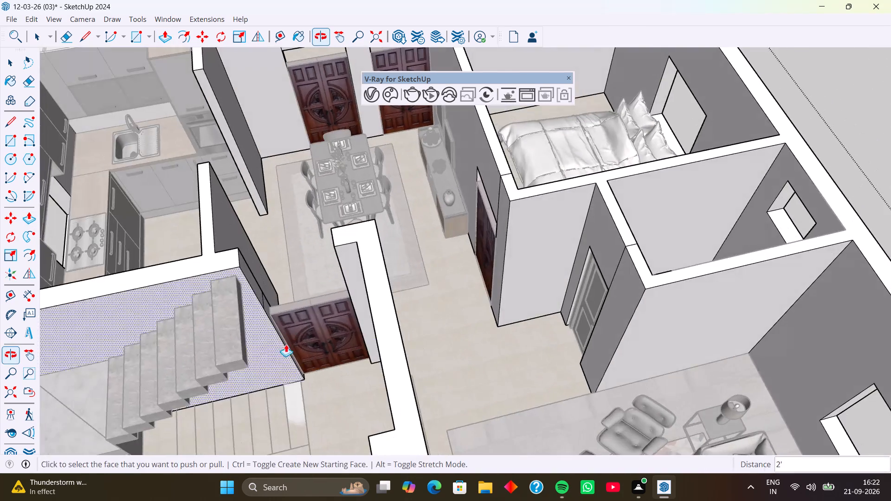
{"action": "middle_click_drag", "start_coordinate": [312, 331], "coordinate": [231, 325]}
{"action": "scroll", "coordinate": [243, 219], "scroll_direction": "up", "scroll_amount": 3}
{"action": "middle_click_drag", "start_coordinate": [368, 282], "coordinate": [188, 293]}
{"action": "middle_click_drag", "start_coordinate": [341, 239], "coordinate": [212, 219]}
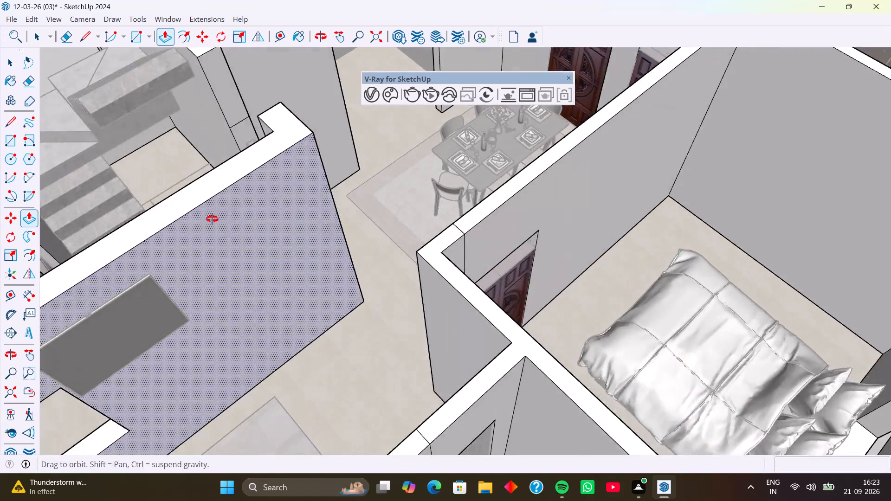
{"action": "middle_click_drag", "start_coordinate": [212, 219], "coordinate": [187, 211]}
{"action": "middle_click_drag", "start_coordinate": [255, 188], "coordinate": [265, 437], "text": "shift"}
{"action": "middle_click_drag", "start_coordinate": [285, 381], "coordinate": [230, 344]}
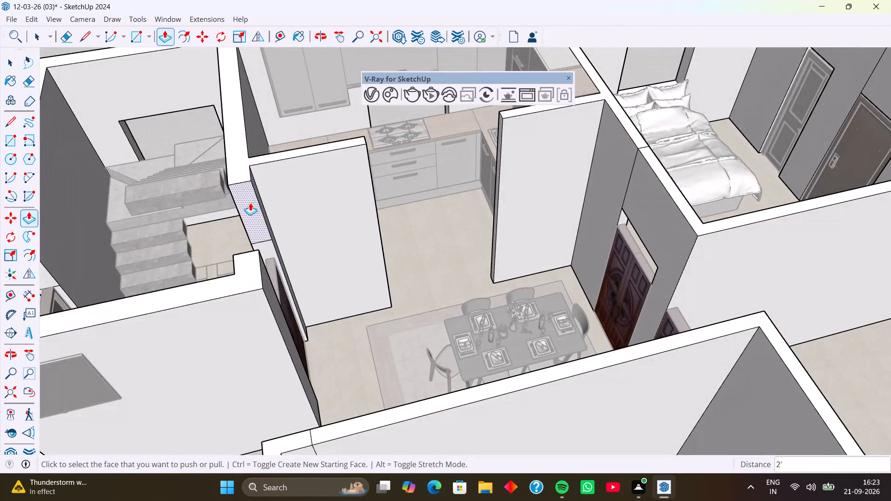
{"action": "left_click", "coordinate": [250, 198]}
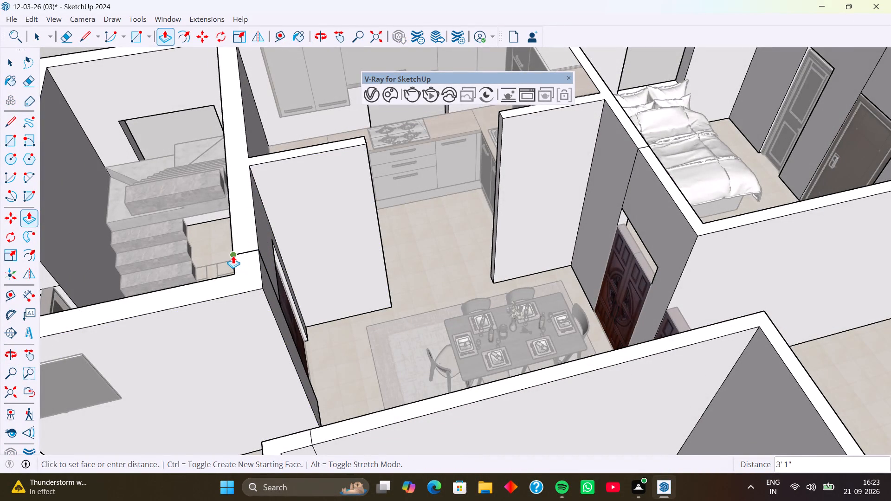
{"action": "left_click", "coordinate": [230, 251]}
Push/Pull the upper wall-end face 3' across the doorway between the stairwell and the stone-tiled front area.
{"action": "scroll", "coordinate": [79, 275], "scroll_direction": "down", "scroll_amount": 4}
{"action": "middle_click_drag", "start_coordinate": [84, 285], "coordinate": [387, 278]}
{"action": "scroll", "coordinate": [371, 262], "scroll_direction": "up", "scroll_amount": 1}
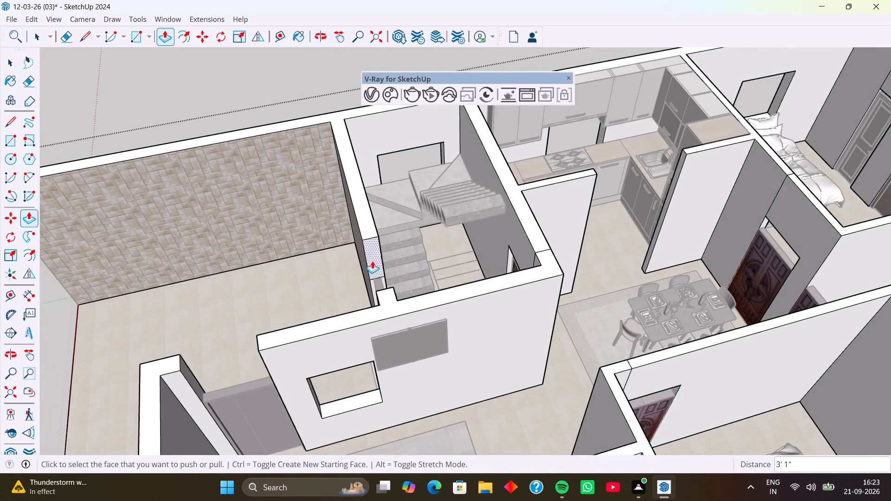
{"action": "scroll", "coordinate": [372, 261], "scroll_direction": "up", "scroll_amount": 6}
{"action": "left_click", "coordinate": [370, 217]}
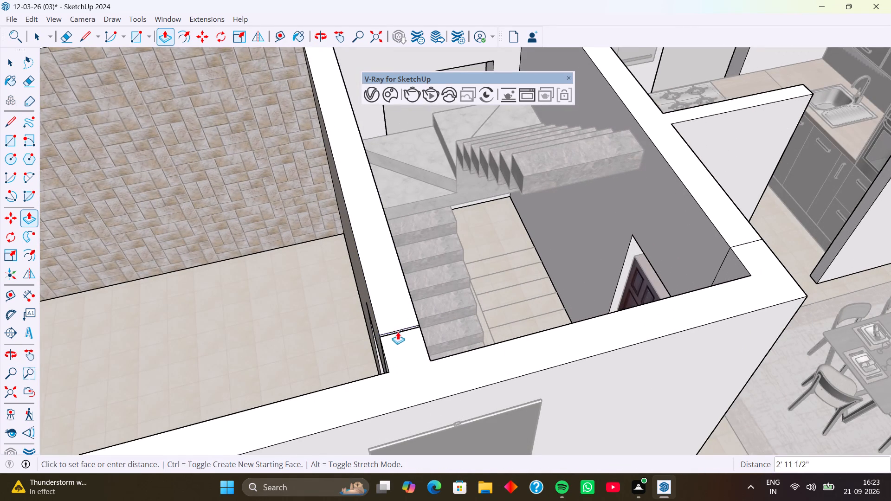
{"action": "left_click", "coordinate": [386, 334]}
Push/Pull the upper wall-end face 3' across the living room's front entrance to meet the red-faced front wall.
{"action": "scroll", "coordinate": [285, 281], "scroll_direction": "down", "scroll_amount": 6}
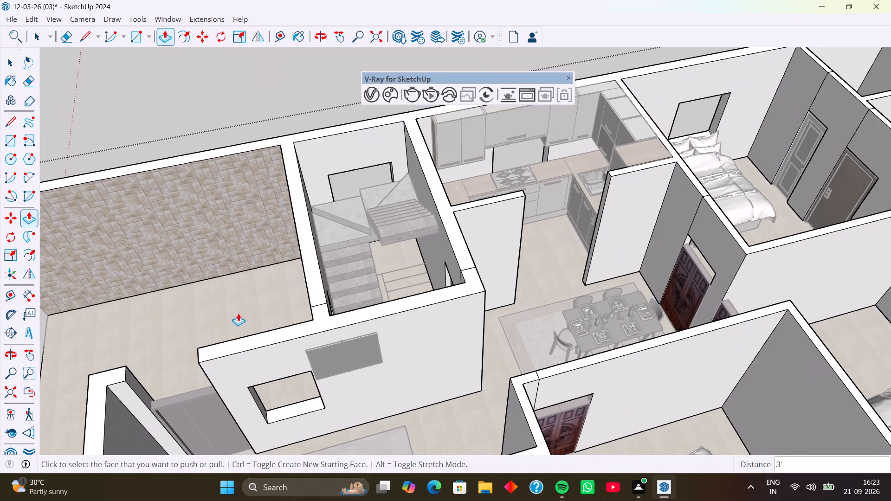
{"action": "middle_click_drag", "start_coordinate": [225, 361], "coordinate": [483, 286]}
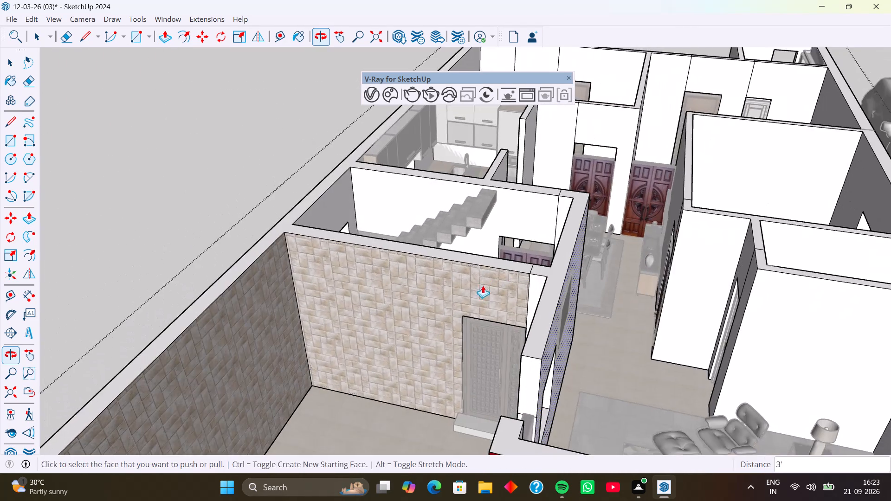
{"action": "scroll", "coordinate": [480, 290], "scroll_direction": "down", "scroll_amount": 4}
{"action": "middle_click_drag", "start_coordinate": [483, 350], "coordinate": [555, 300], "text": "shift"}
{"action": "middle_click_drag", "start_coordinate": [503, 353], "coordinate": [623, 411]}
{"action": "middle_click_drag", "start_coordinate": [634, 342], "coordinate": [515, 271]}
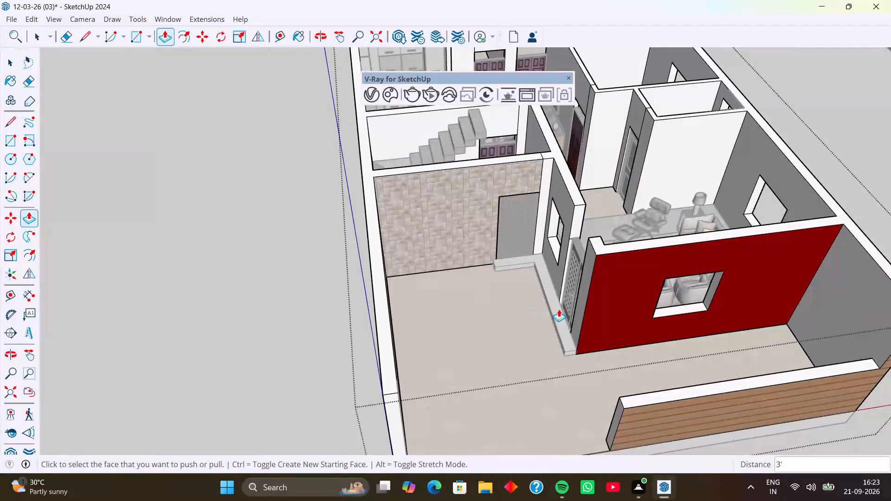
{"action": "middle_click", "coordinate": [560, 309]}
{"action": "middle_click_drag", "start_coordinate": [594, 273], "coordinate": [520, 354], "text": "shift"}
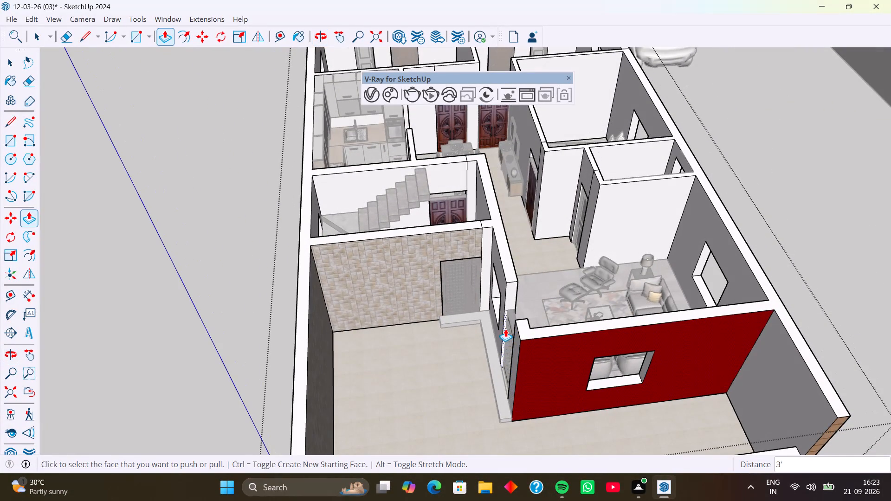
{"action": "scroll", "coordinate": [500, 326], "scroll_direction": "up", "scroll_amount": 5}
{"action": "scroll", "coordinate": [515, 285], "scroll_direction": "up", "scroll_amount": 4}
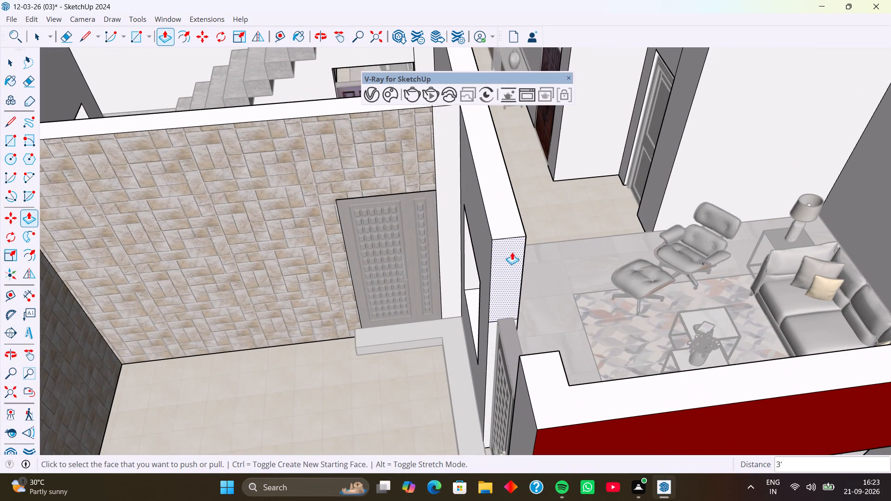
{"action": "left_click", "coordinate": [510, 244]}
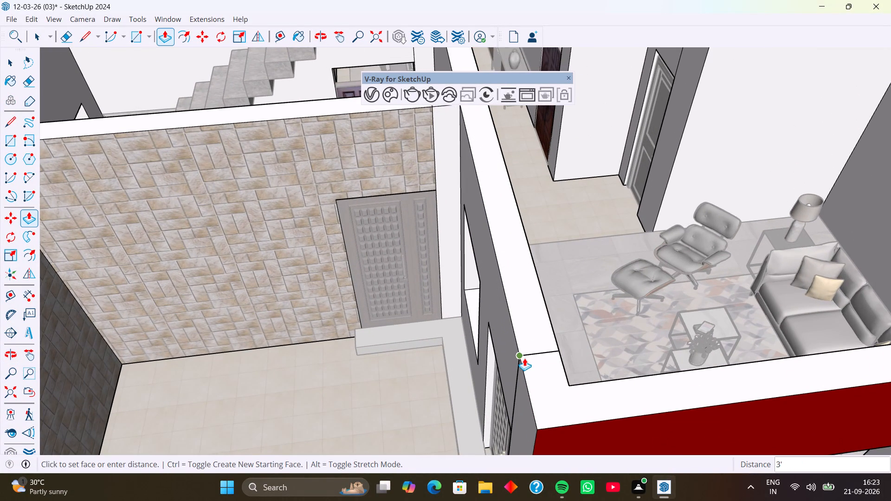
{"action": "left_click", "coordinate": [524, 358]}
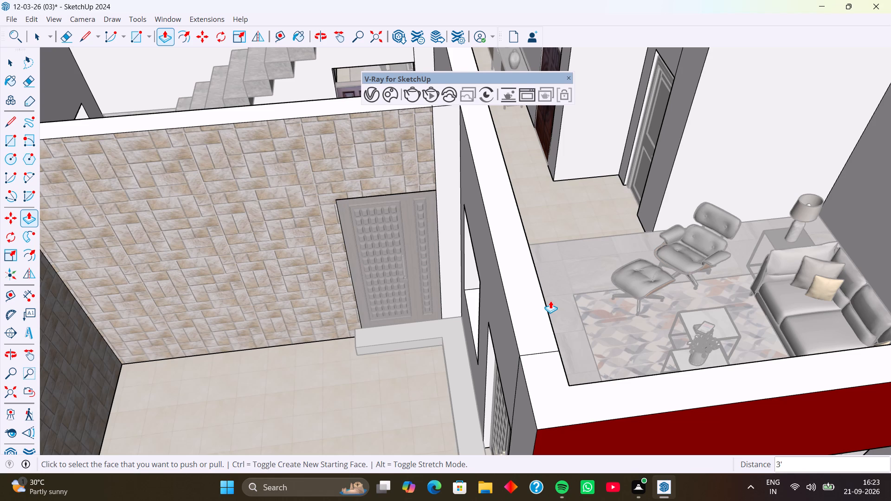
Examine the house for doorways still open above, including the partition corner between the two back bedrooms.
{"action": "scroll", "coordinate": [562, 221], "scroll_direction": "down", "scroll_amount": 6}
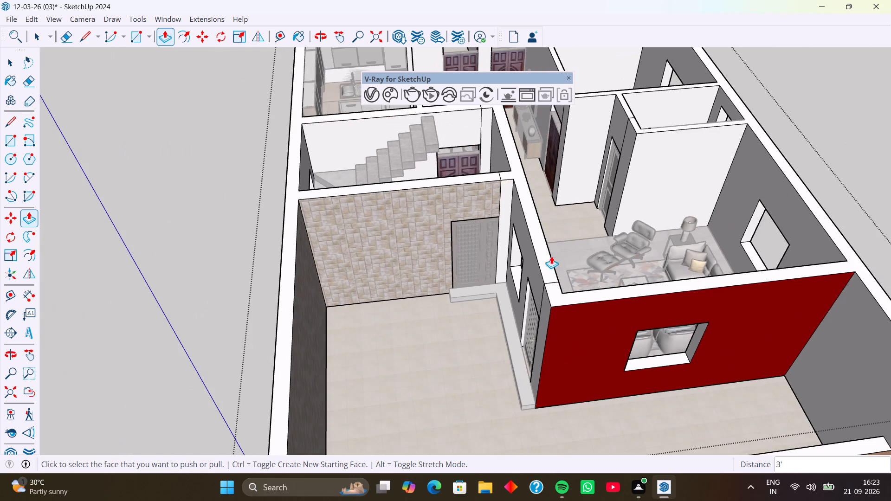
{"action": "scroll", "coordinate": [547, 282], "scroll_direction": "down", "scroll_amount": 3}
{"action": "middle_click_drag", "start_coordinate": [553, 256], "coordinate": [485, 377], "text": "shift"}
{"action": "middle_click_drag", "start_coordinate": [530, 287], "coordinate": [527, 296], "text": "shift"}
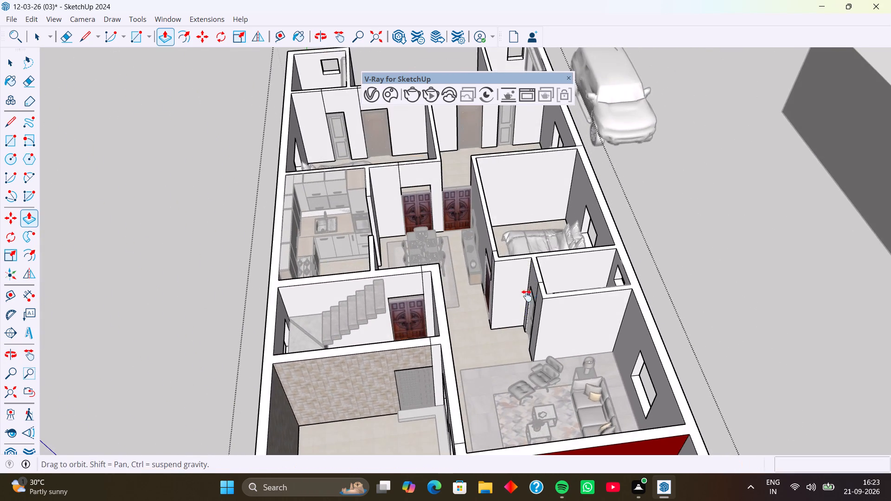
{"action": "middle_click_drag", "start_coordinate": [527, 296], "coordinate": [488, 394], "text": "shift"}
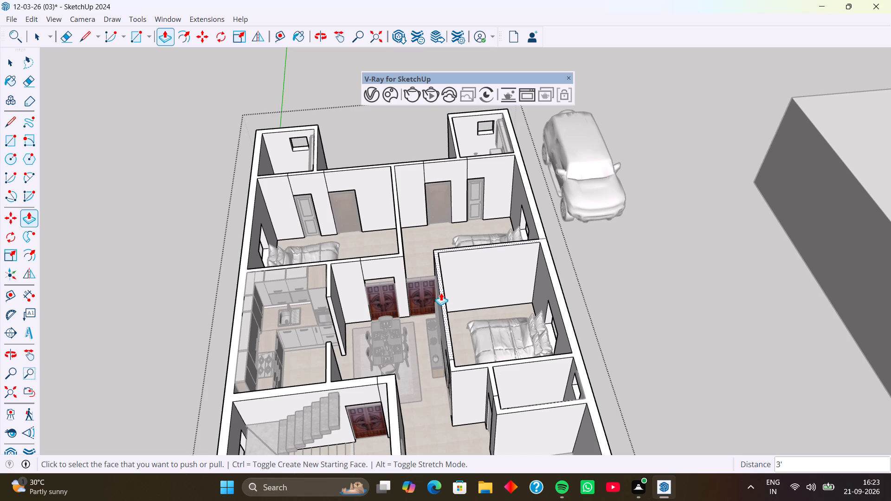
{"action": "middle_click_drag", "start_coordinate": [441, 293], "coordinate": [326, 316]}
{"action": "middle_click_drag", "start_coordinate": [468, 271], "coordinate": [345, 273]}
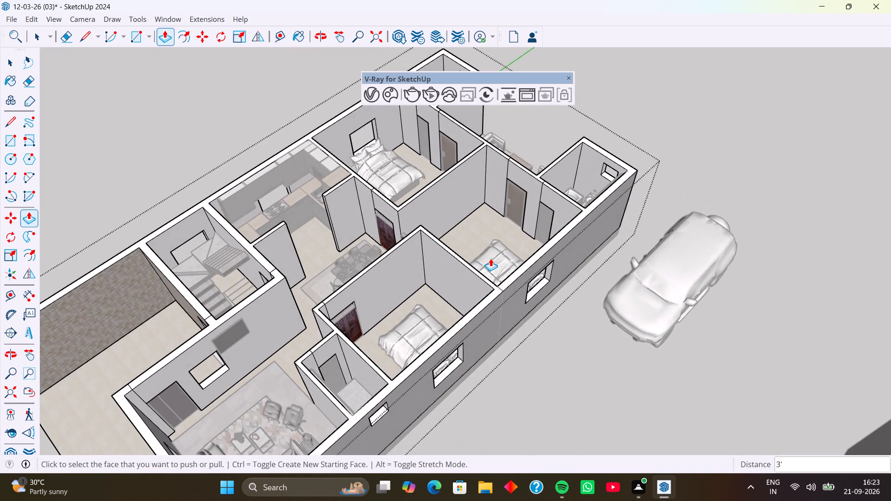
{"action": "middle_click_drag", "start_coordinate": [486, 259], "coordinate": [353, 287]}
{"action": "middle_click_drag", "start_coordinate": [464, 244], "coordinate": [464, 245]}
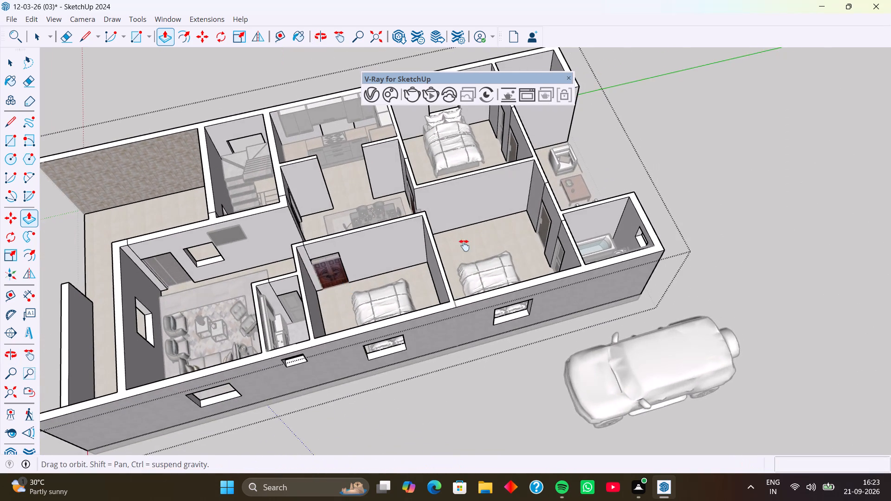
{"action": "middle_click_drag", "start_coordinate": [464, 245], "coordinate": [439, 378]}
{"action": "scroll", "coordinate": [407, 342], "scroll_direction": "up", "scroll_amount": 3}
{"action": "middle_click_drag", "start_coordinate": [406, 336], "coordinate": [407, 259]}
{"action": "scroll", "coordinate": [403, 324], "scroll_direction": "up", "scroll_amount": 10}
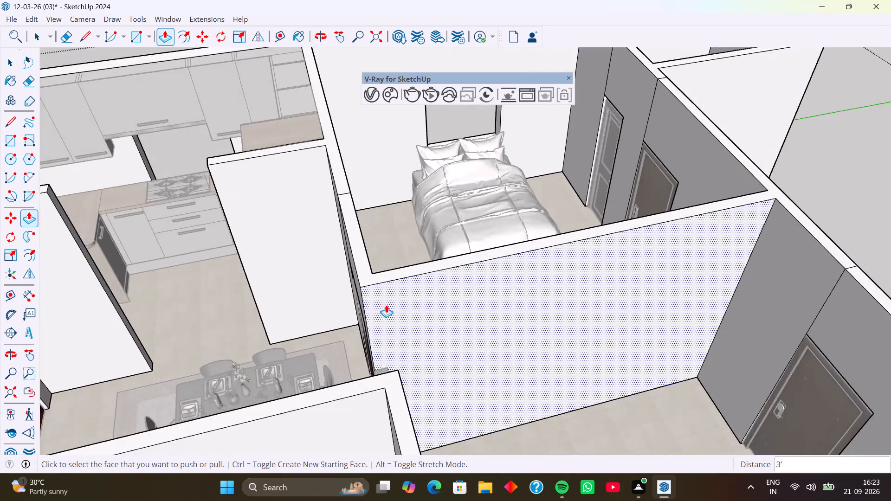
{"action": "scroll", "coordinate": [386, 305], "scroll_direction": "up", "scroll_amount": 3}
{"action": "middle_click_drag", "start_coordinate": [396, 330], "coordinate": [322, 369]}
{"action": "scroll", "coordinate": [327, 365], "scroll_direction": "up", "scroll_amount": 2}
{"action": "key", "text": "space"}
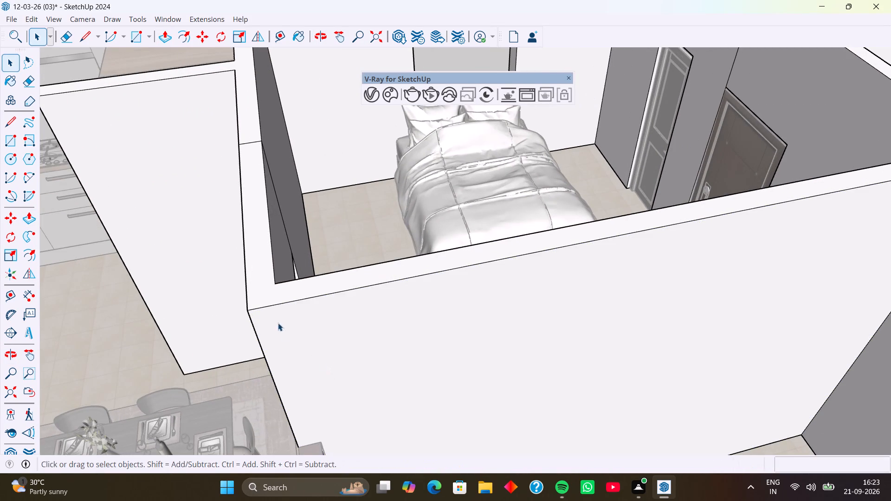
{"action": "left_click", "coordinate": [262, 307]}
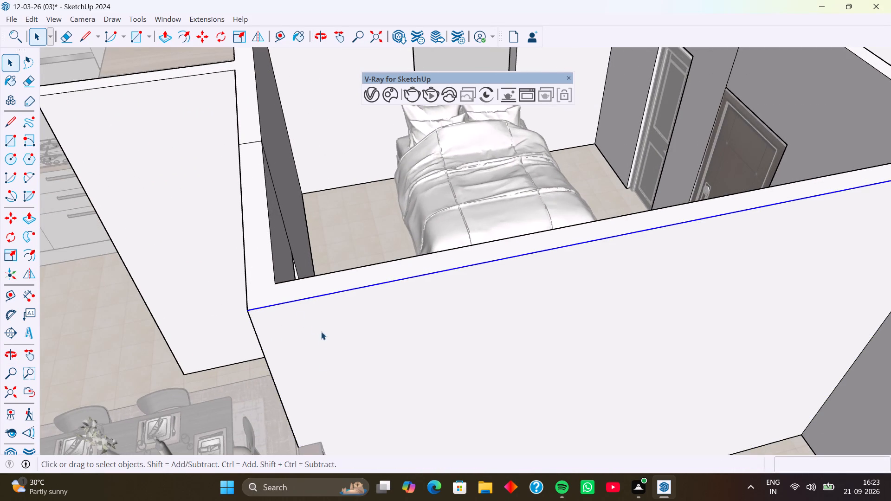
{"action": "left_click", "coordinate": [356, 241]}
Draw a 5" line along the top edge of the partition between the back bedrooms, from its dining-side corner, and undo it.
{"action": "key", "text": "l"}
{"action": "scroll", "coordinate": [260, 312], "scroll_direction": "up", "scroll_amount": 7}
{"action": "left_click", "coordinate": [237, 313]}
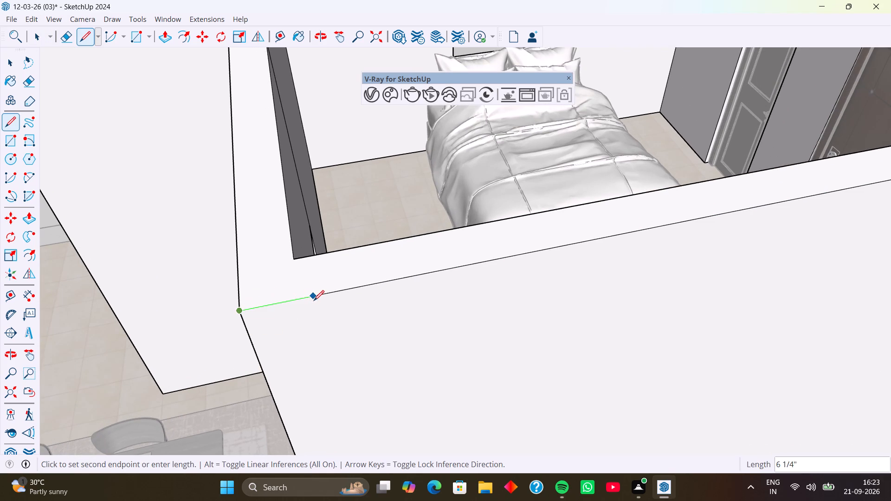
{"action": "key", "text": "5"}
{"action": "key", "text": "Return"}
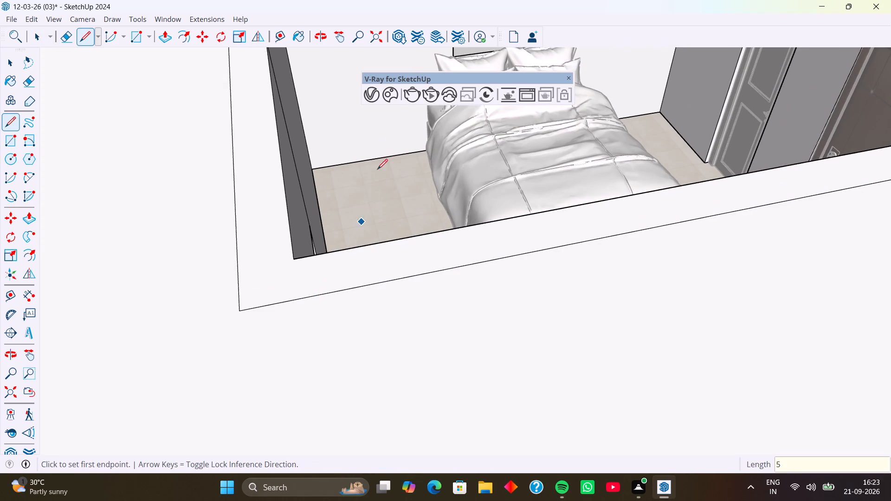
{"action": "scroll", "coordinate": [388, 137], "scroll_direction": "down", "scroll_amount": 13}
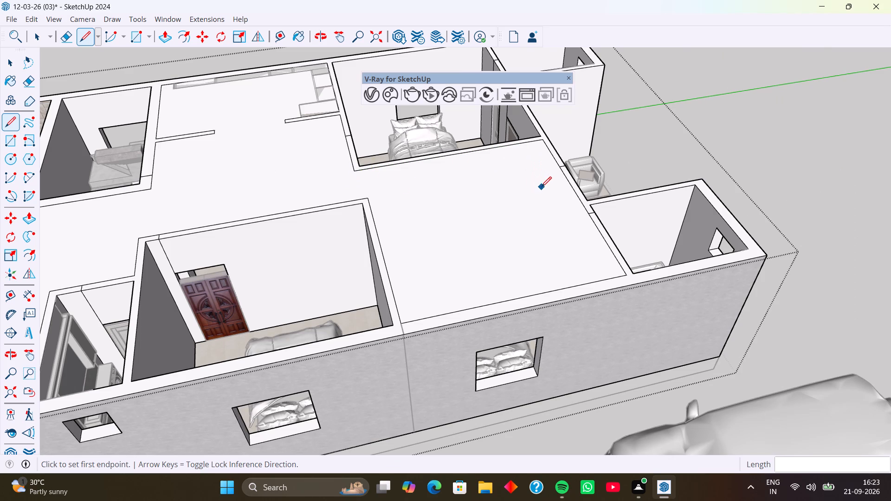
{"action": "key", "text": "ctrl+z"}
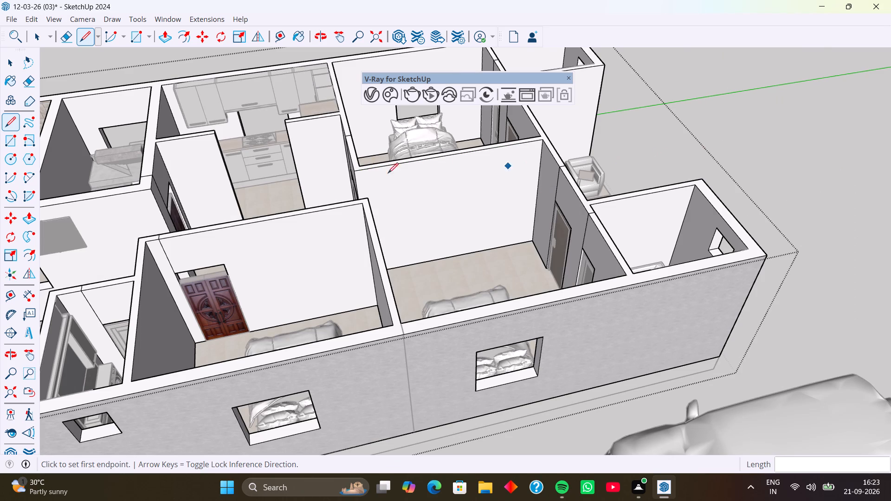
Draw a 5" line along the back-bedroom partition's top edge, starting from its dining-side corner.
{"action": "scroll", "coordinate": [355, 173], "scroll_direction": "up", "scroll_amount": 13}
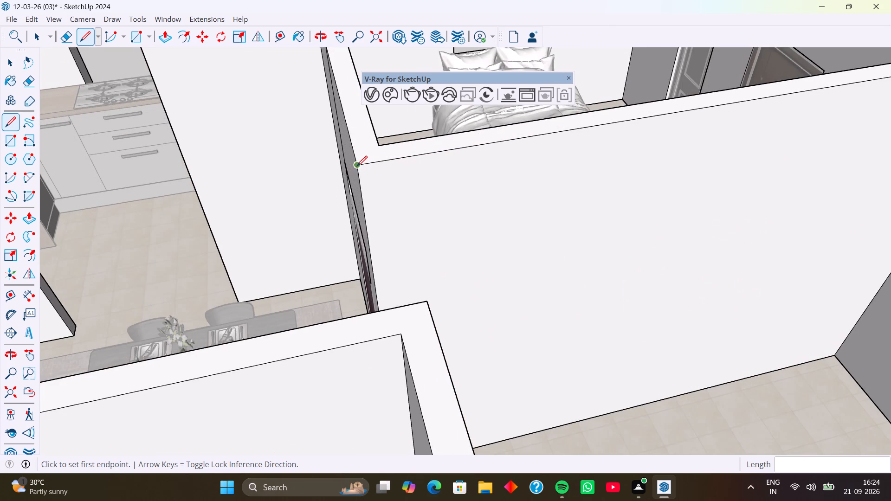
{"action": "left_click", "coordinate": [357, 166]}
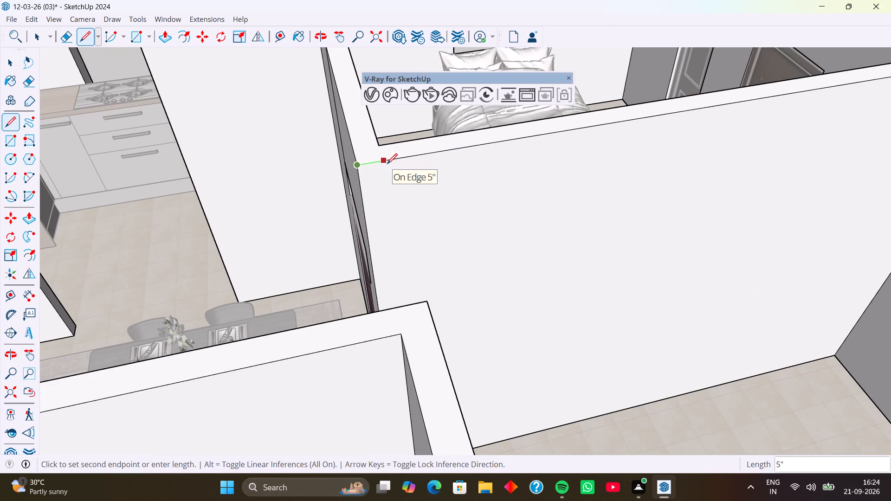
{"action": "key", "text": "5"}
{"action": "key", "text": "Return"}
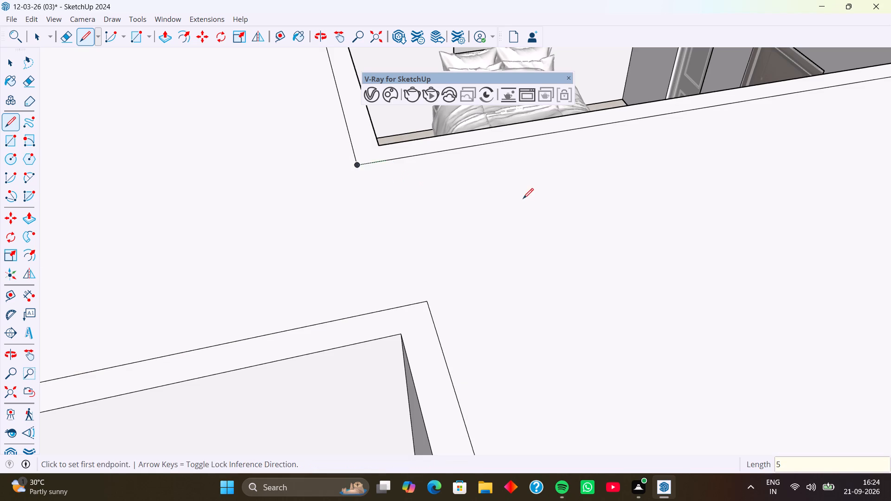
{"action": "scroll", "coordinate": [467, 222], "scroll_direction": "down", "scroll_amount": 20}
{"action": "scroll", "coordinate": [467, 222], "scroll_direction": "down", "scroll_amount": 2}
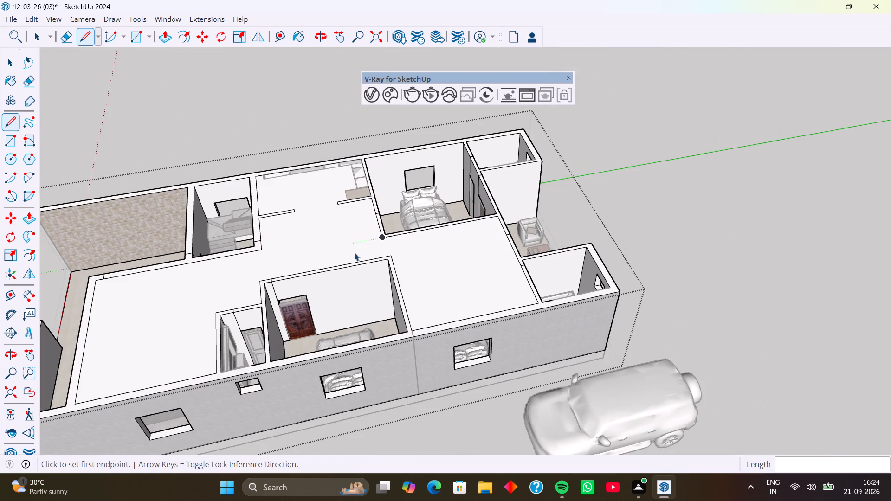
Delete the stray horizontal face covering the tops of the rooms.
{"action": "key", "text": "space"}
{"action": "left_click", "coordinate": [355, 246]}
{"action": "key", "text": "Delete"}
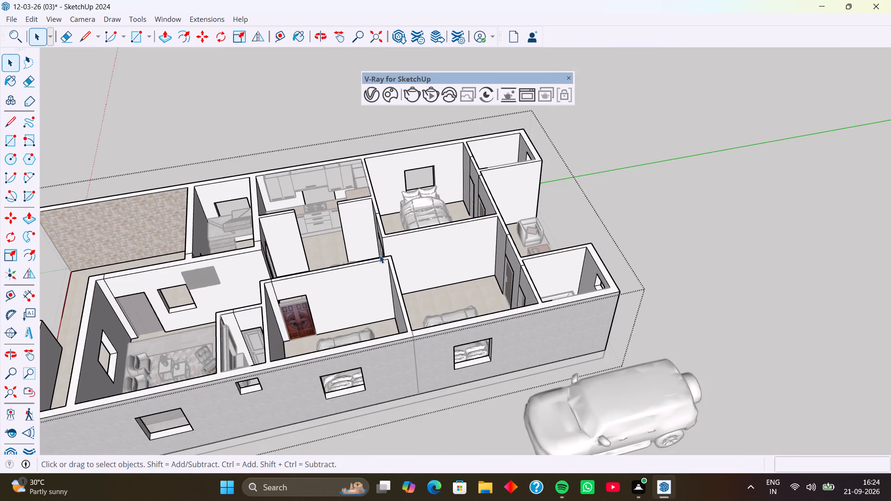
Copy the 5" edge 3' straight down from the dining-side corner of the back-bedroom partition.
{"action": "middle_click_drag", "start_coordinate": [372, 252], "coordinate": [333, 263]}
{"action": "scroll", "coordinate": [384, 230], "scroll_direction": "up", "scroll_amount": 10}
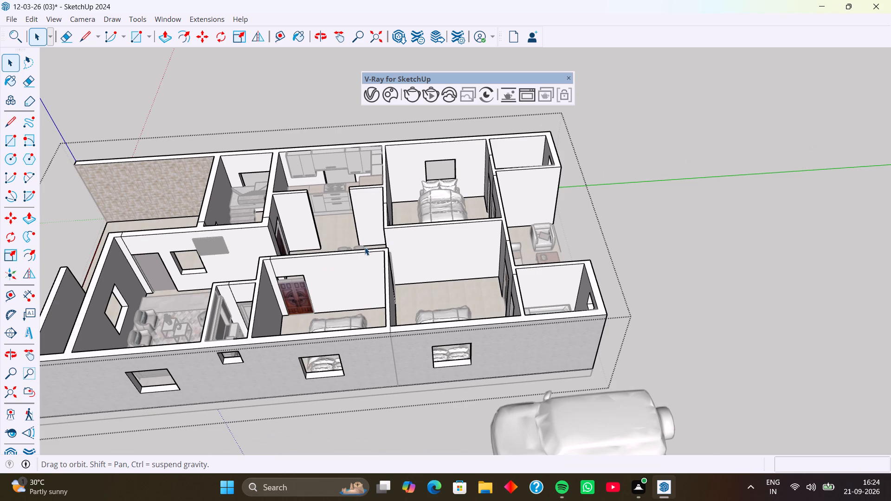
{"action": "scroll", "coordinate": [386, 241], "scroll_direction": "up", "scroll_amount": 15}
{"action": "middle_click_drag", "start_coordinate": [387, 226], "coordinate": [389, 218]}
{"action": "left_click", "coordinate": [384, 194]}
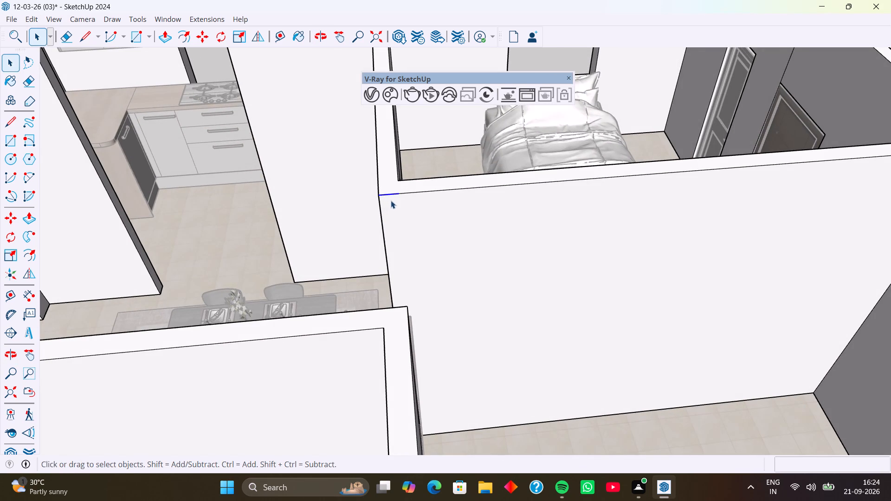
{"action": "key", "text": "m"}
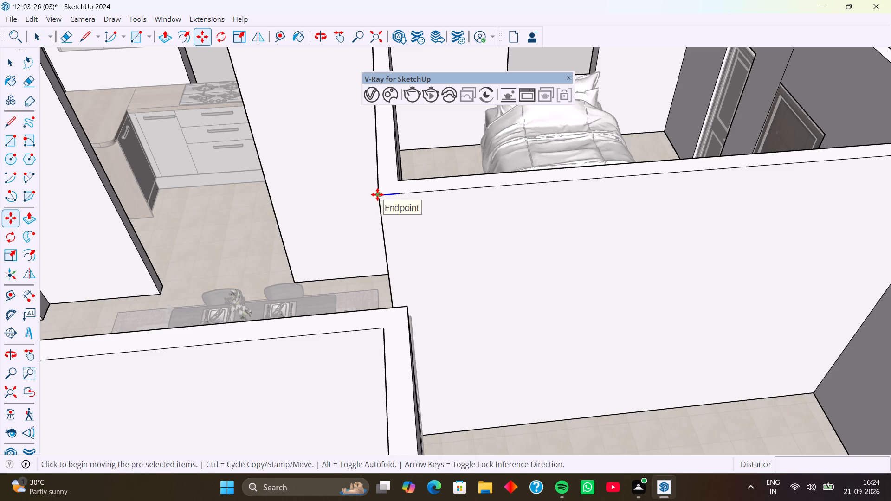
{"action": "left_click", "coordinate": [377, 194]}
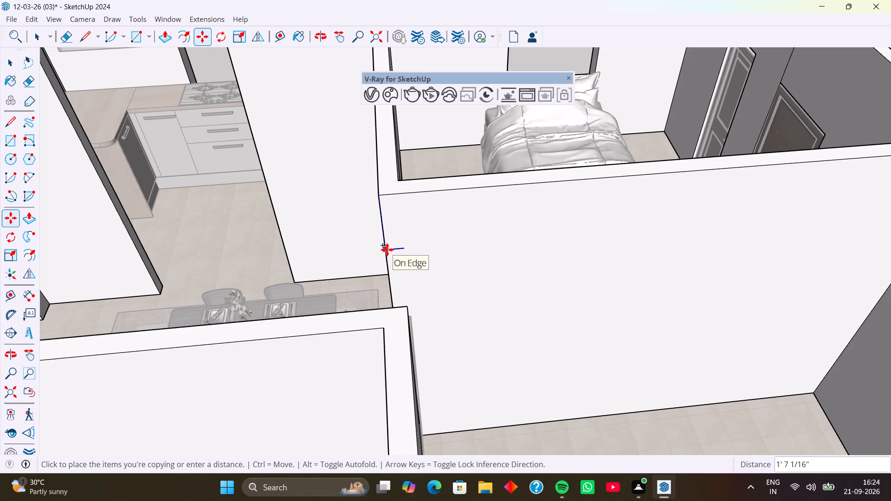
{"action": "key", "text": "Up"}
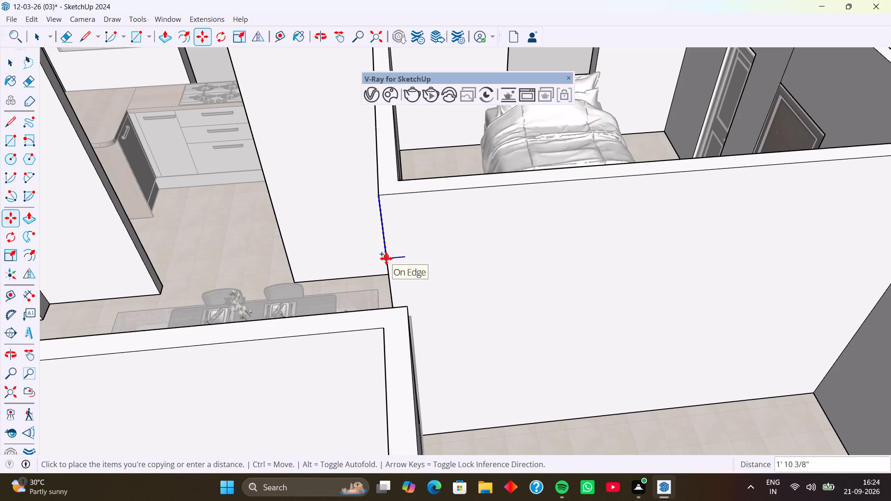
{"action": "type", "text": "3'"}
{"action": "key", "text": "Return"}
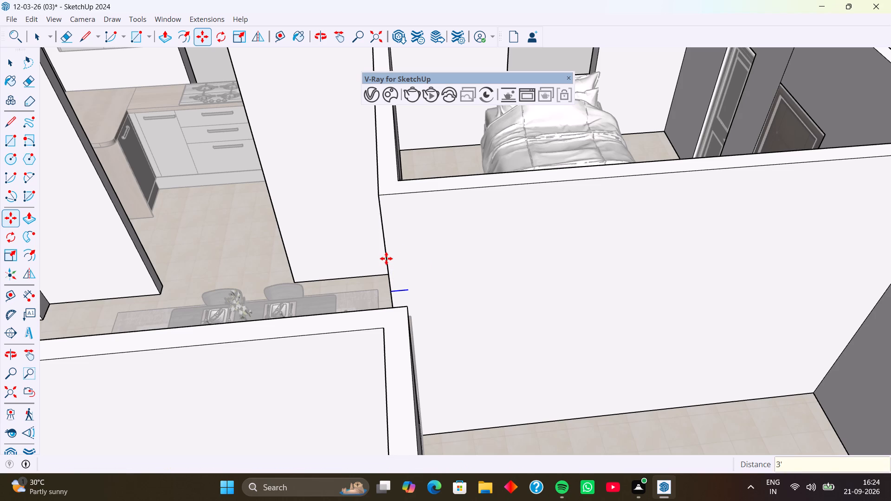
Draw a 3' vertical line from the copied 5" edge's free end up to the partition's top edge, closing a rectangle.
{"action": "key", "text": "space"}
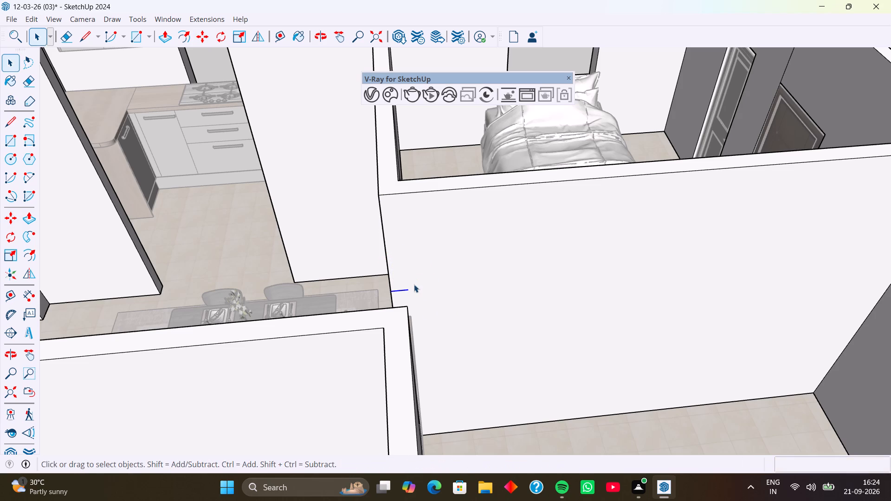
{"action": "scroll", "coordinate": [406, 291], "scroll_direction": "up", "scroll_amount": 4}
{"action": "key", "text": "l"}
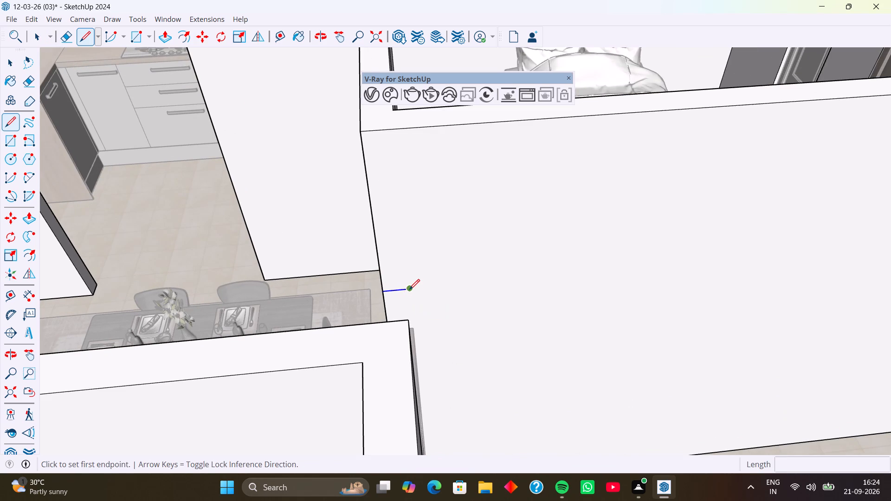
{"action": "left_click", "coordinate": [409, 289]}
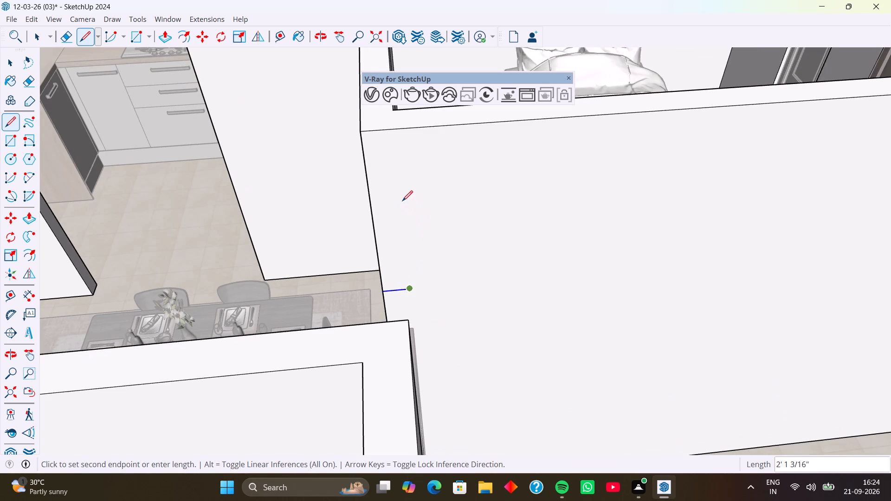
{"action": "key", "text": "Up"}
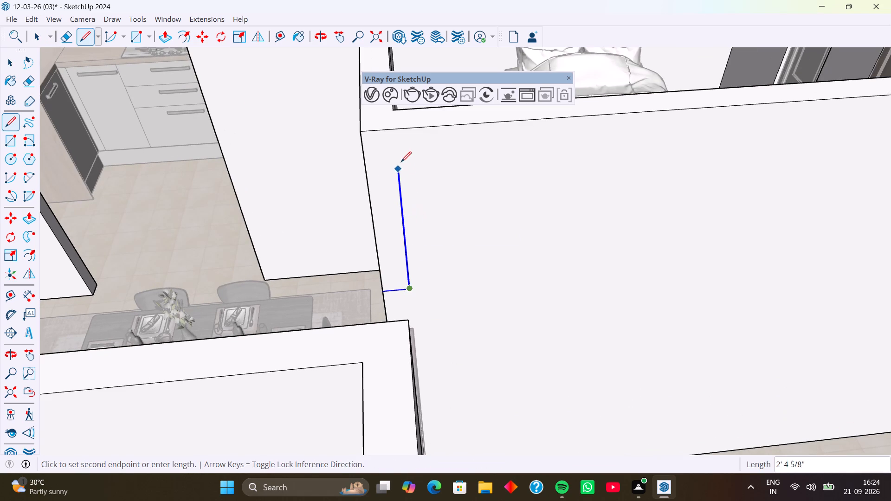
{"action": "left_click", "coordinate": [393, 131]}
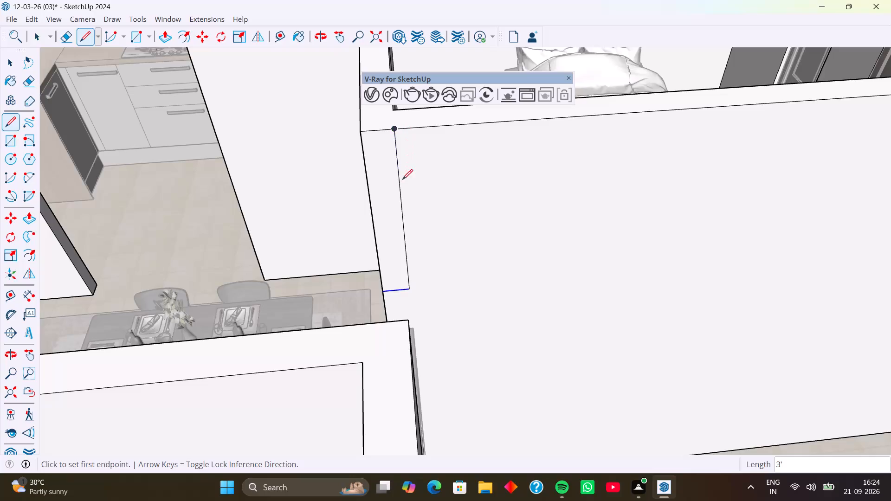
Push/Pull the 5" by 3' rectangle across the car-side back bedroom's doorway to the facing wall.
{"action": "key", "text": "p"}
{"action": "left_click", "coordinate": [385, 199]}
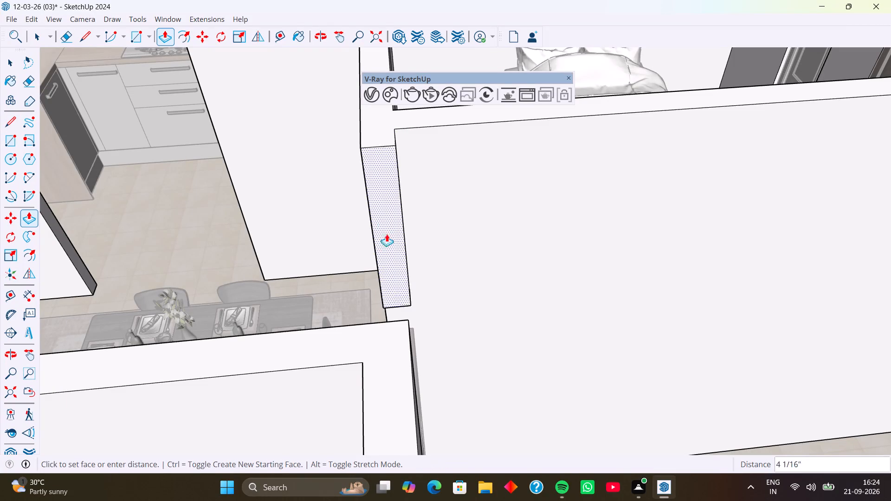
{"action": "left_click", "coordinate": [363, 321]}
{"action": "middle_click_drag", "start_coordinate": [362, 323], "coordinate": [438, 319]}
{"action": "middle_click_drag", "start_coordinate": [429, 330], "coordinate": [537, 347]}
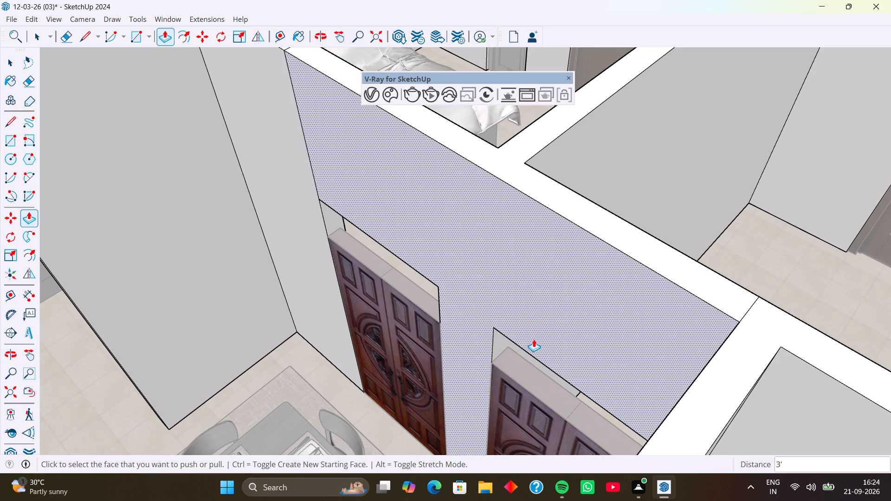
{"action": "key", "text": "space"}
Examine the walls above the doorways around the house, from the dining area, bedrooms and rear sitting area.
{"action": "scroll", "coordinate": [550, 320], "scroll_direction": "down", "scroll_amount": 5}
{"action": "scroll", "coordinate": [490, 315], "scroll_direction": "down", "scroll_amount": 4}
{"action": "scroll", "coordinate": [364, 316], "scroll_direction": "down", "scroll_amount": 3}
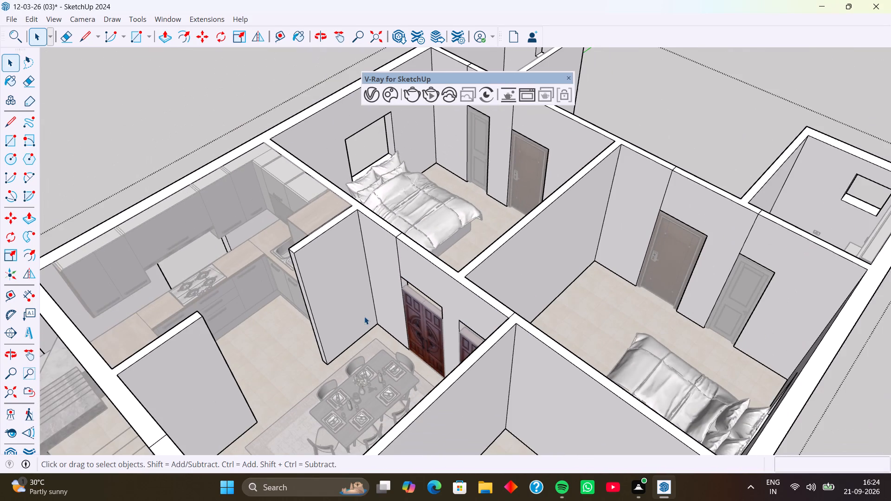
{"action": "middle_click_drag", "start_coordinate": [471, 348], "coordinate": [523, 327]}
{"action": "middle_click_drag", "start_coordinate": [463, 347], "coordinate": [615, 412]}
{"action": "middle_click_drag", "start_coordinate": [581, 362], "coordinate": [594, 424]}
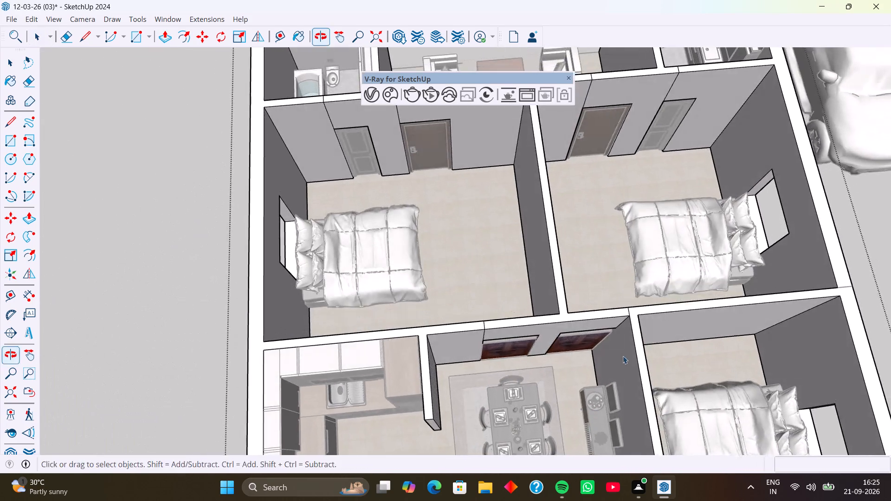
{"action": "middle_click_drag", "start_coordinate": [620, 341], "coordinate": [494, 327]}
{"action": "middle_click_drag", "start_coordinate": [544, 356], "coordinate": [384, 302]}
{"action": "middle_click_drag", "start_coordinate": [519, 362], "coordinate": [499, 347]}
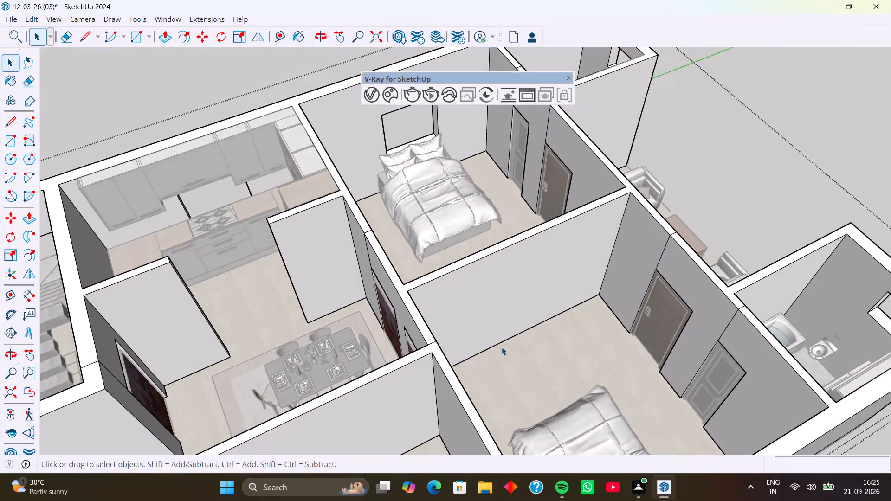
{"action": "scroll", "coordinate": [502, 347], "scroll_direction": "down", "scroll_amount": 4}
{"action": "middle_click_drag", "start_coordinate": [532, 367], "coordinate": [504, 290], "text": "shift"}
{"action": "middle_click_drag", "start_coordinate": [527, 323], "coordinate": [510, 325]}
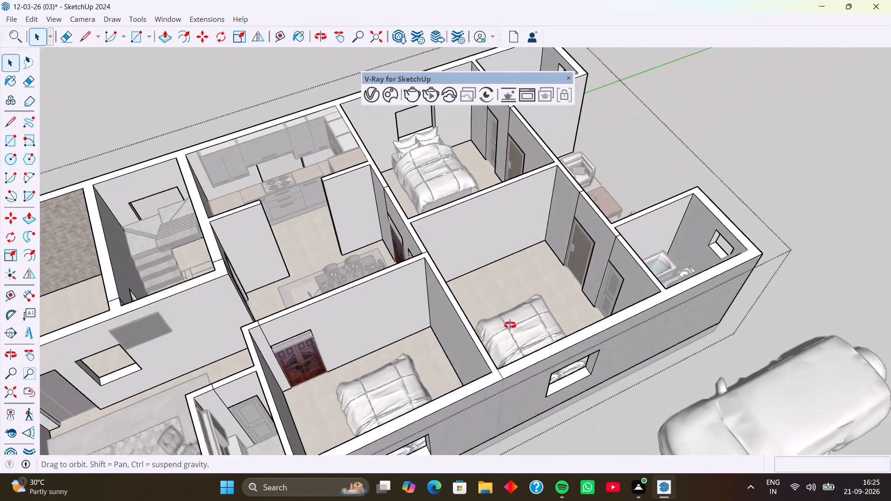
{"action": "middle_click_drag", "start_coordinate": [510, 325], "coordinate": [462, 325]}
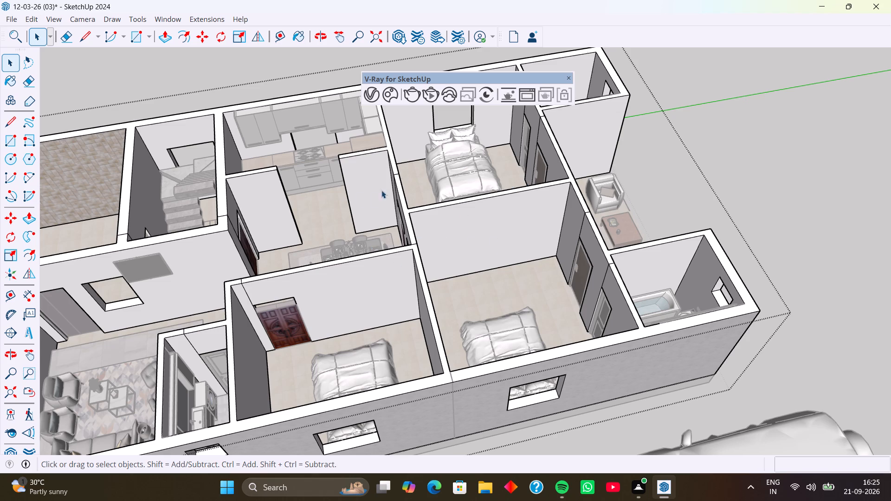
{"action": "middle_click_drag", "start_coordinate": [585, 252], "coordinate": [532, 193]}
{"action": "middle_click_drag", "start_coordinate": [484, 228], "coordinate": [381, 252]}
{"action": "scroll", "coordinate": [433, 219], "scroll_direction": "up", "scroll_amount": 5}
{"action": "middle_click_drag", "start_coordinate": [432, 248], "coordinate": [343, 211]}
{"action": "middle_click_drag", "start_coordinate": [436, 206], "coordinate": [323, 180]}
{"action": "scroll", "coordinate": [382, 155], "scroll_direction": "up", "scroll_amount": 4}
{"action": "scroll", "coordinate": [398, 162], "scroll_direction": "down", "scroll_amount": 5}
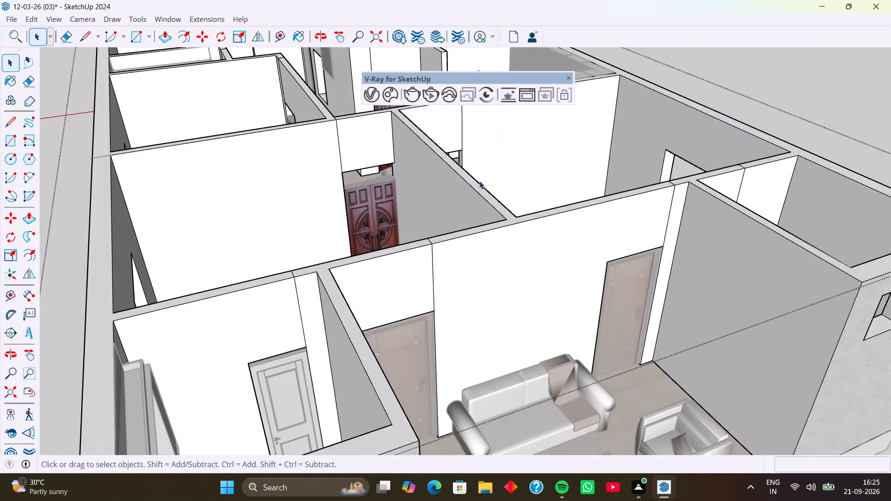
{"action": "middle_click_drag", "start_coordinate": [476, 180], "coordinate": [426, 149]}
{"action": "middle_click_drag", "start_coordinate": [409, 240], "coordinate": [468, 229]}
{"action": "scroll", "coordinate": [412, 226], "scroll_direction": "down", "scroll_amount": 5}
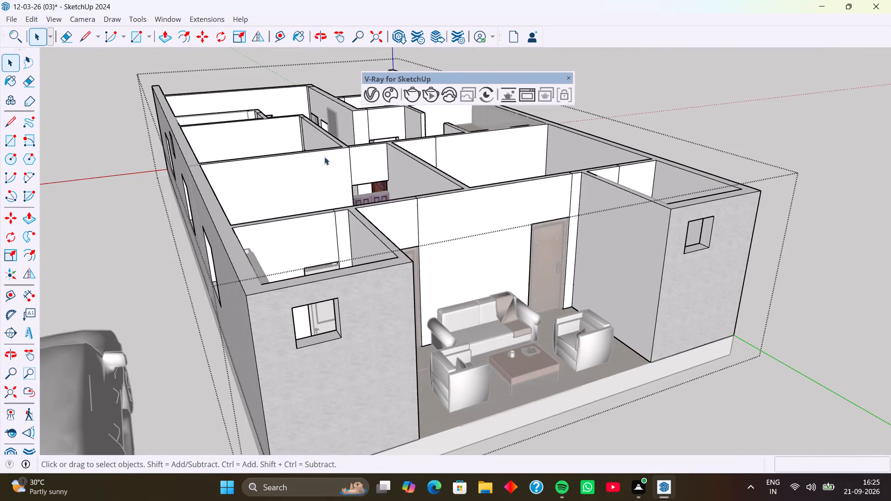
Erase the vertical seam line beside the door on the car-side rear bathroom's wall.
{"action": "left_click", "coordinate": [68, 37]}
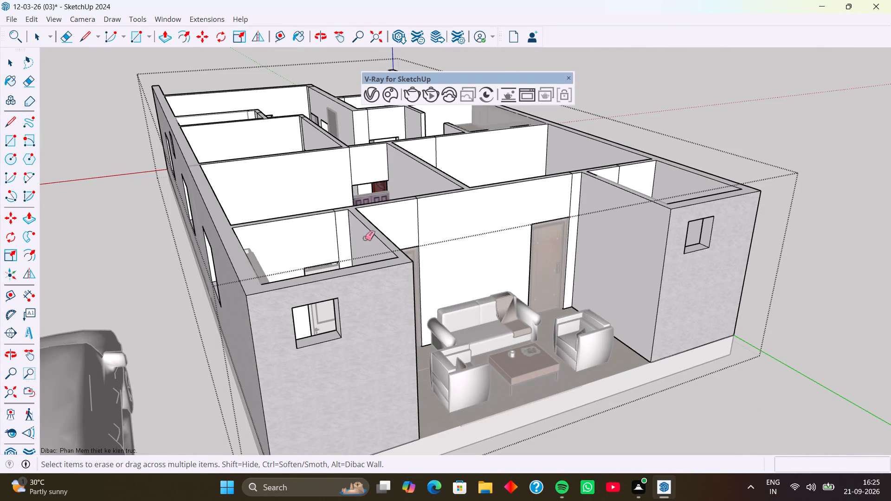
{"action": "left_click", "coordinate": [337, 230]}
Erase the two vertical seam lines on the door wall inside the car-side back bedroom.
{"action": "middle_click_drag", "start_coordinate": [333, 222], "coordinate": [520, 306]}
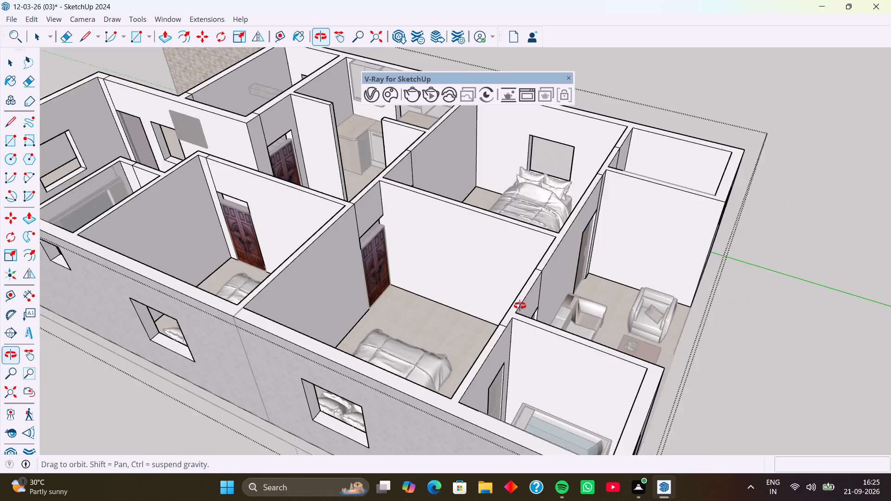
{"action": "middle_click_drag", "start_coordinate": [520, 306], "coordinate": [612, 288]}
{"action": "middle_click_drag", "start_coordinate": [599, 293], "coordinate": [764, 311]}
{"action": "middle_click_drag", "start_coordinate": [623, 225], "coordinate": [766, 226]}
{"action": "scroll", "coordinate": [570, 162], "scroll_direction": "up", "scroll_amount": 4}
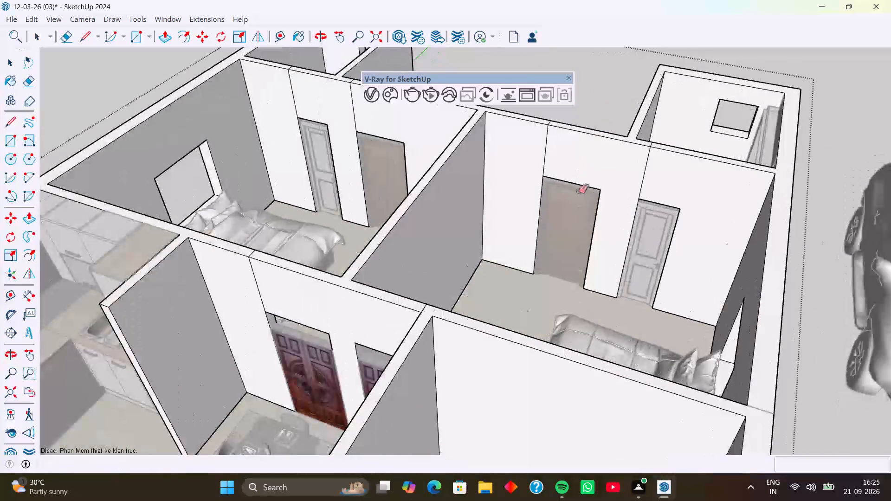
{"action": "middle_click_drag", "start_coordinate": [579, 193], "coordinate": [651, 177]}
{"action": "scroll", "coordinate": [606, 190], "scroll_direction": "up", "scroll_amount": 1}
{"action": "scroll", "coordinate": [610, 141], "scroll_direction": "up", "scroll_amount": 2}
{"action": "scroll", "coordinate": [590, 153], "scroll_direction": "down", "scroll_amount": 3}
{"action": "middle_click_drag", "start_coordinate": [581, 149], "coordinate": [541, 219], "text": "shift"}
{"action": "scroll", "coordinate": [558, 225], "scroll_direction": "up", "scroll_amount": 1}
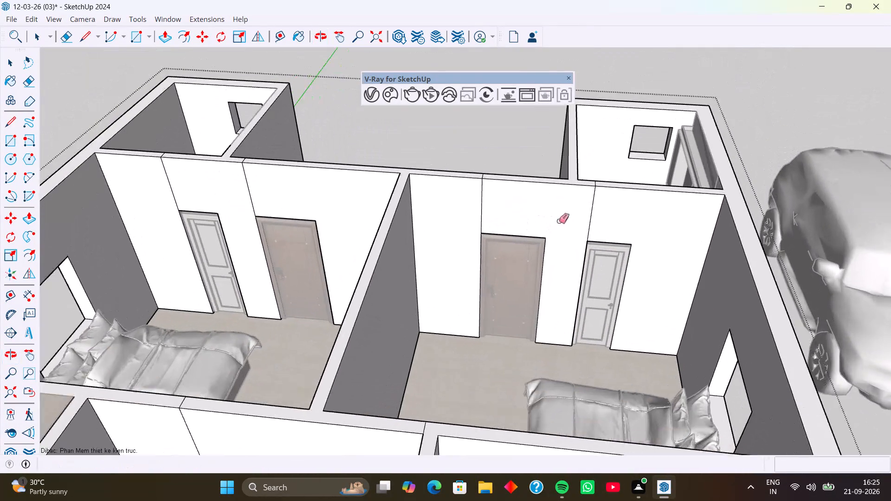
{"action": "scroll", "coordinate": [559, 221], "scroll_direction": "up", "scroll_amount": 2}
{"action": "left_click_drag", "start_coordinate": [444, 197], "coordinate": [618, 198]}
Erase the two short seam lines across the top of the car-side back bedroom's door wall.
{"action": "scroll", "coordinate": [604, 174], "scroll_direction": "up", "scroll_amount": 4}
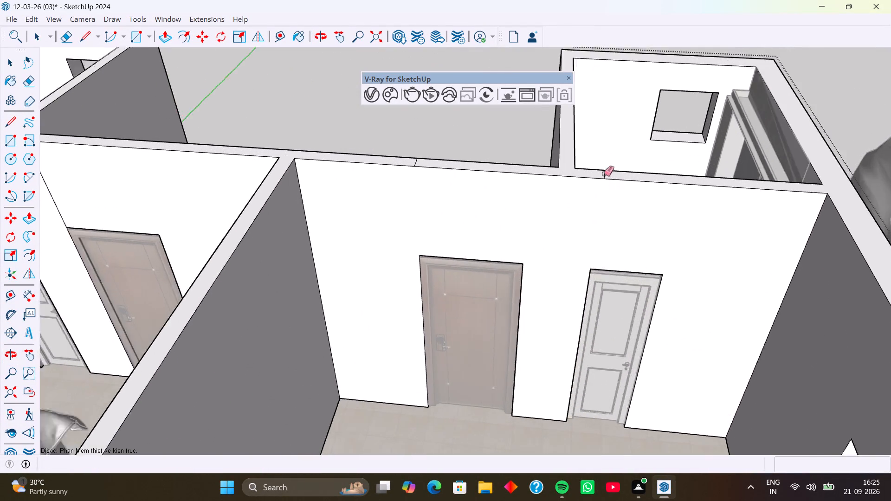
{"action": "scroll", "coordinate": [604, 173], "scroll_direction": "up", "scroll_amount": 4}
{"action": "left_click", "coordinate": [604, 169]}
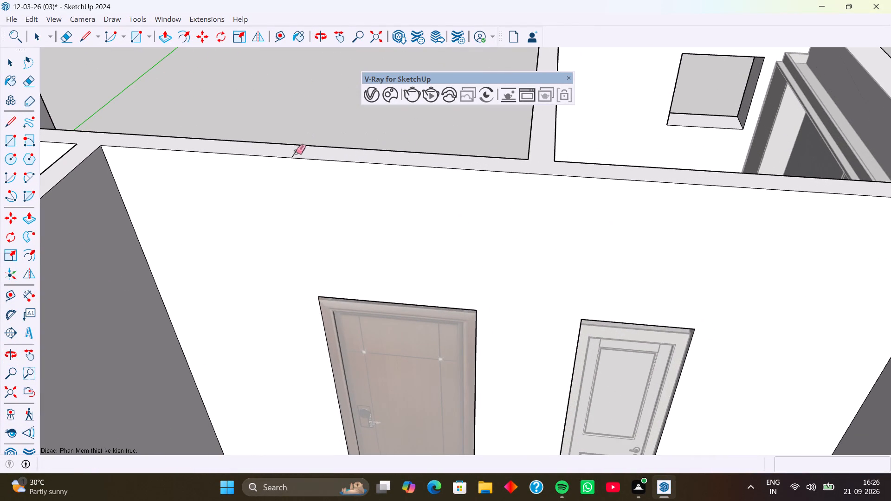
{"action": "left_click", "coordinate": [296, 152]}
Erase the vertical seam line beside the car-side bedroom door on the rear sitting area's wall.
{"action": "middle_click_drag", "start_coordinate": [431, 181], "coordinate": [336, 342]}
{"action": "middle_click_drag", "start_coordinate": [439, 307], "coordinate": [187, 270]}
{"action": "middle_click_drag", "start_coordinate": [377, 234], "coordinate": [193, 217]}
{"action": "middle_click_drag", "start_coordinate": [433, 204], "coordinate": [253, 206]}
{"action": "scroll", "coordinate": [376, 185], "scroll_direction": "down", "scroll_amount": 2}
{"action": "middle_click_drag", "start_coordinate": [423, 188], "coordinate": [274, 316]}
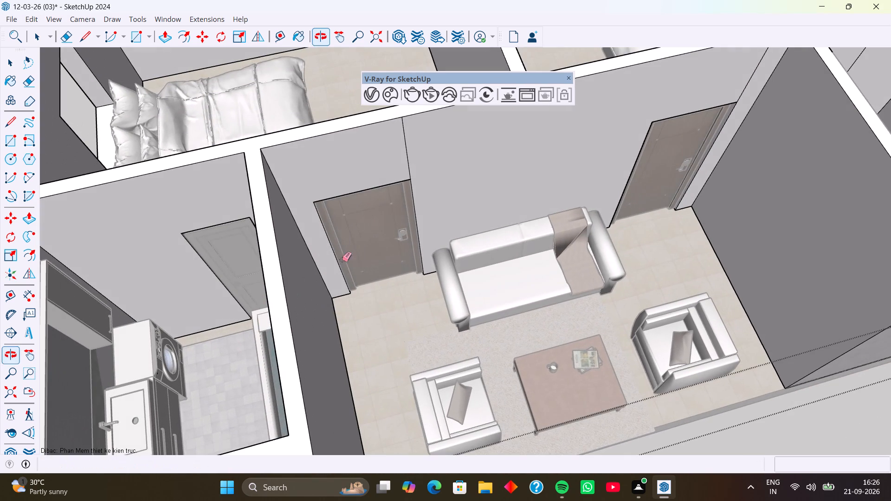
{"action": "left_click_drag", "start_coordinate": [391, 152], "coordinate": [421, 146]}
Erase the vertical seam lines beside the kitchen-side bedroom door in the sitting area and beside the adjoining bathroom's door.
{"action": "scroll", "coordinate": [466, 160], "scroll_direction": "down", "scroll_amount": 5}
{"action": "middle_click_drag", "start_coordinate": [497, 177], "coordinate": [319, 219]}
{"action": "middle_click_drag", "start_coordinate": [398, 225], "coordinate": [388, 207]}
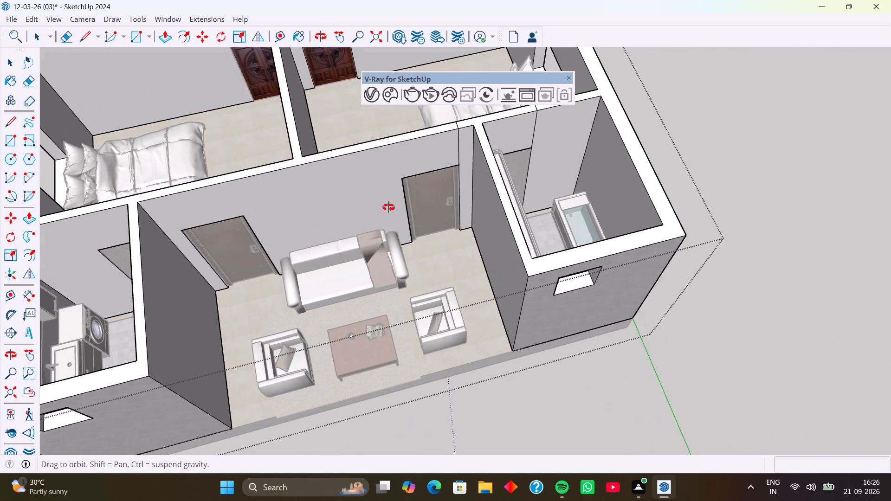
{"action": "middle_click_drag", "start_coordinate": [388, 207], "coordinate": [366, 129]}
{"action": "middle_click_drag", "start_coordinate": [398, 199], "coordinate": [384, 263]}
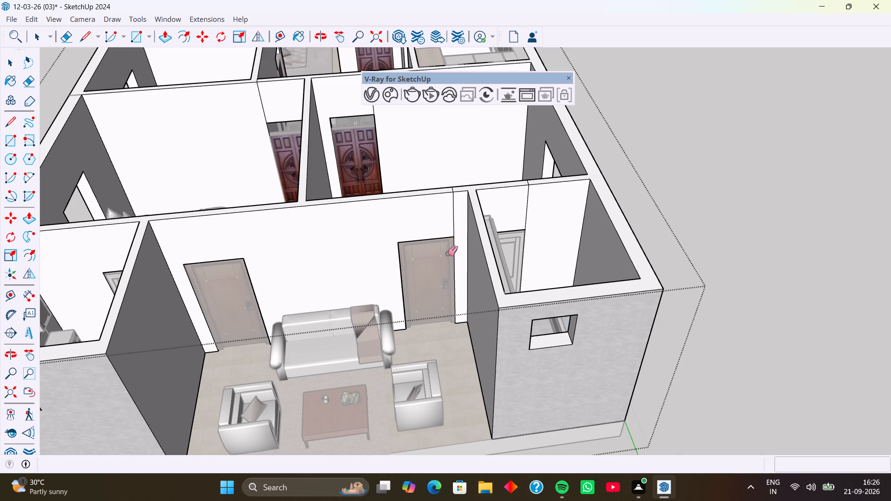
{"action": "scroll", "coordinate": [447, 247], "scroll_direction": "up", "scroll_amount": 7}
{"action": "left_click", "coordinate": [456, 205]}
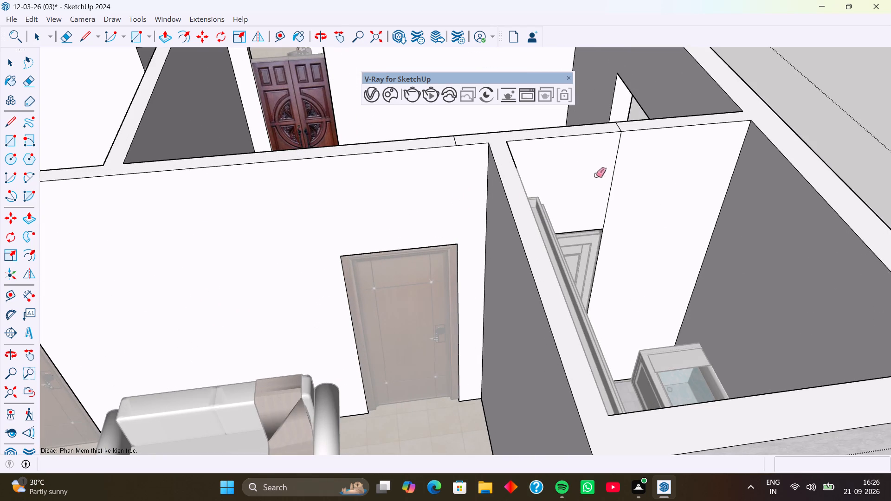
{"action": "left_click", "coordinate": [614, 172]}
Erase the two short seam lines across the wall top above the kitchen-side bedroom and bathroom doors.
{"action": "middle_click_drag", "start_coordinate": [613, 166], "coordinate": [588, 250]}
{"action": "scroll", "coordinate": [506, 244], "scroll_direction": "up", "scroll_amount": 1}
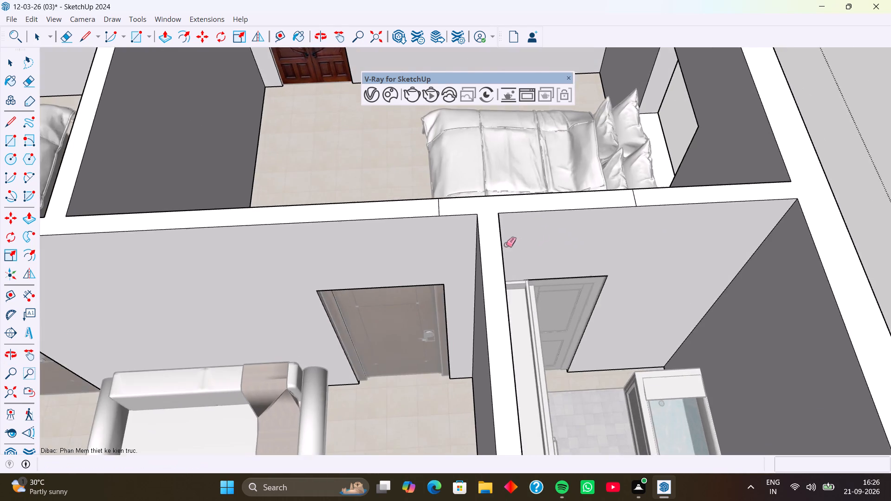
{"action": "scroll", "coordinate": [506, 244], "scroll_direction": "up", "scroll_amount": 3}
{"action": "left_click", "coordinate": [500, 239]}
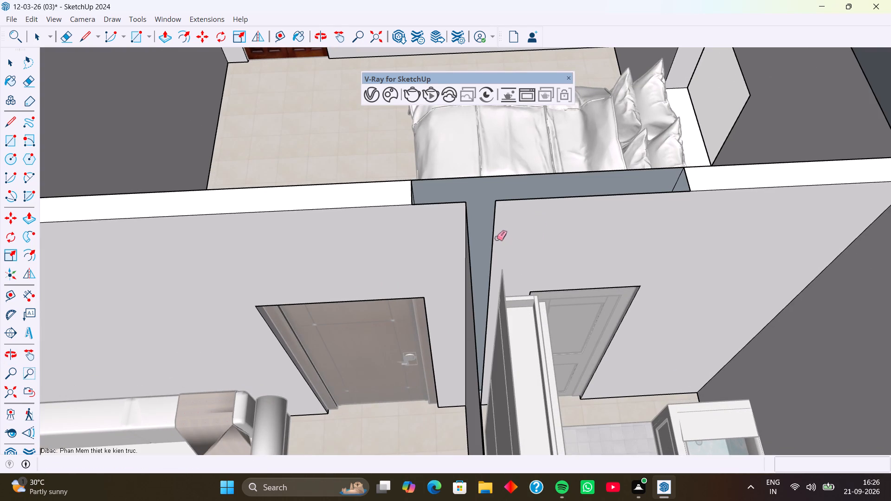
{"action": "key", "text": "ctrl+z"}
{"action": "left_click", "coordinate": [687, 179]}
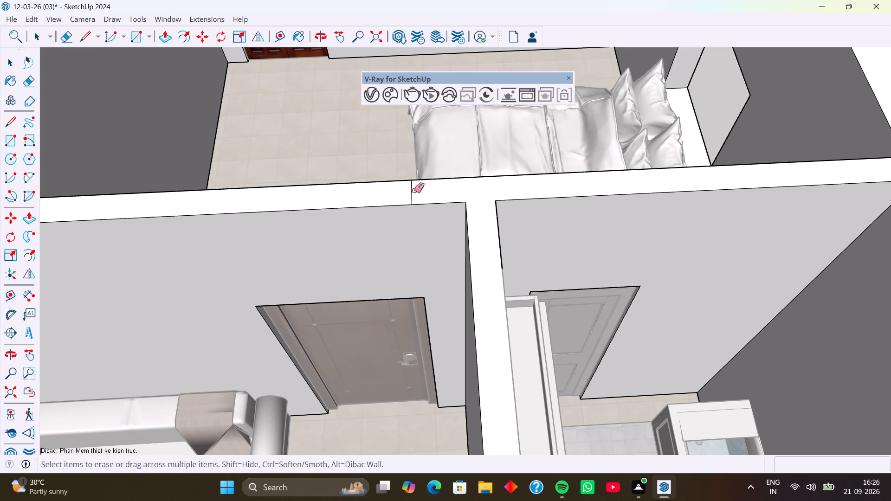
{"action": "left_click", "coordinate": [409, 192]}
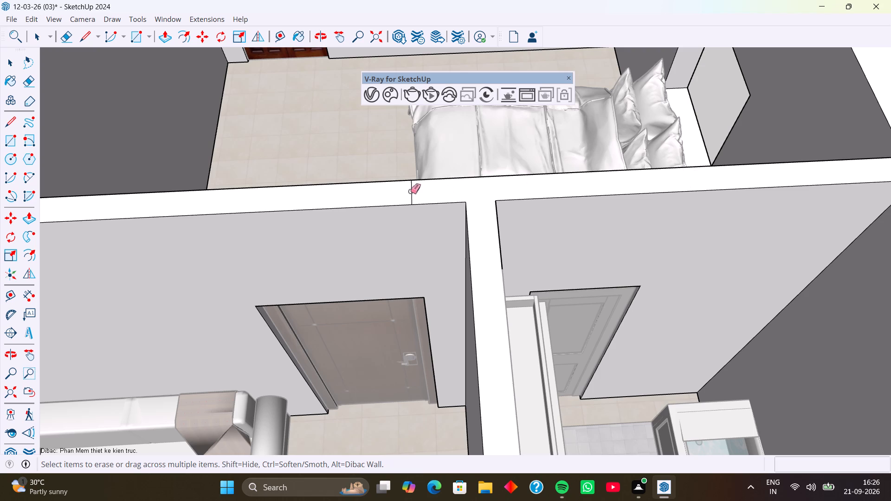
{"action": "left_click", "coordinate": [410, 191]}
{"action": "left_click", "coordinate": [412, 191]}
Erase the two vertical seam lines on the door wall inside the kitchen-side back bedroom.
{"action": "scroll", "coordinate": [485, 199], "scroll_direction": "down", "scroll_amount": 7}
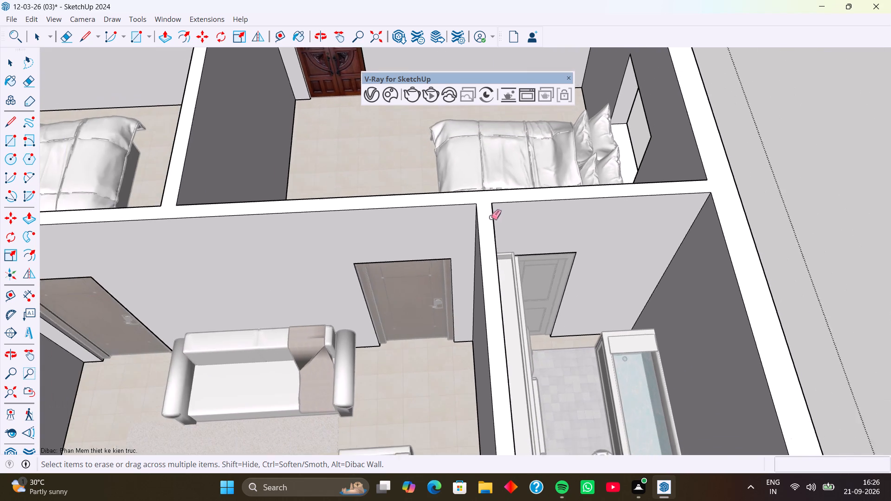
{"action": "scroll", "coordinate": [491, 217], "scroll_direction": "down", "scroll_amount": 1}
{"action": "middle_click_drag", "start_coordinate": [501, 237], "coordinate": [499, 147]}
{"action": "middle_click_drag", "start_coordinate": [529, 207], "coordinate": [398, 319]}
{"action": "middle_click_drag", "start_coordinate": [432, 292], "coordinate": [333, 298]}
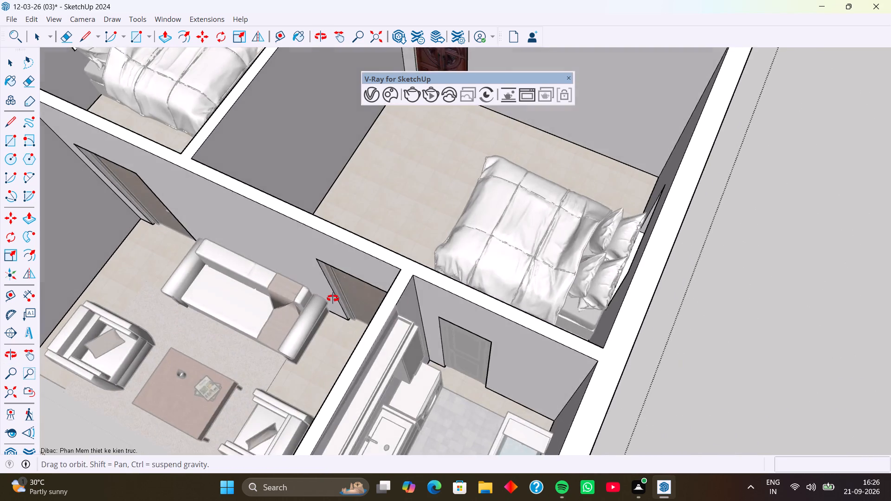
{"action": "middle_click_drag", "start_coordinate": [333, 298], "coordinate": [271, 294]}
{"action": "middle_click_drag", "start_coordinate": [372, 274], "coordinate": [215, 257]}
{"action": "middle_click_drag", "start_coordinate": [378, 235], "coordinate": [224, 233]}
{"action": "middle_click_drag", "start_coordinate": [399, 203], "coordinate": [365, 298], "text": "shift"}
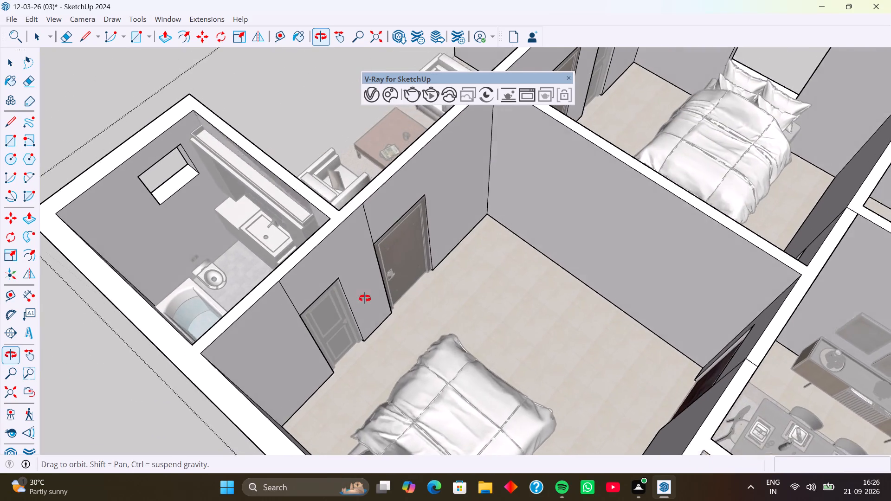
{"action": "middle_click_drag", "start_coordinate": [365, 298], "coordinate": [364, 299], "text": "shift"}
{"action": "middle_click_drag", "start_coordinate": [374, 310], "coordinate": [307, 247]}
{"action": "left_click_drag", "start_coordinate": [261, 226], "coordinate": [373, 170]}
Erase the vertical seam line beside the carved double door on the dining area's wall.
{"action": "scroll", "coordinate": [349, 192], "scroll_direction": "down", "scroll_amount": 4}
{"action": "middle_click_drag", "start_coordinate": [402, 230], "coordinate": [347, 190]}
{"action": "middle_click_drag", "start_coordinate": [409, 225], "coordinate": [370, 209]}
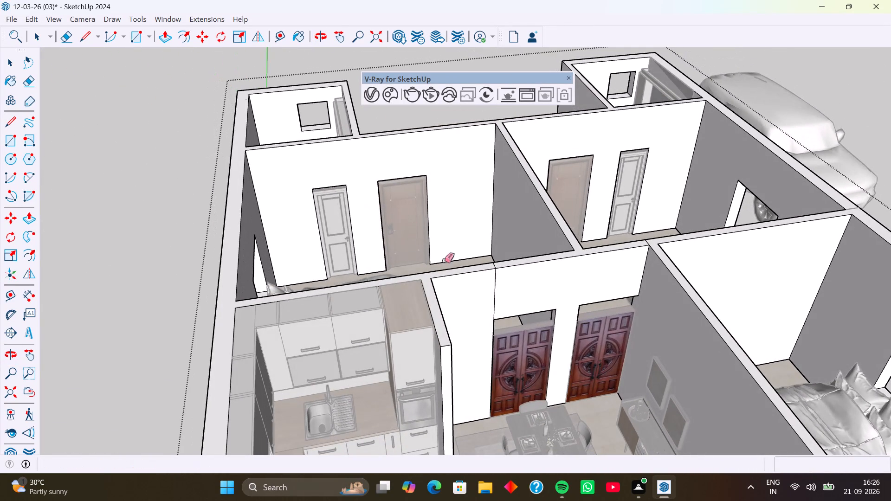
{"action": "left_click_drag", "start_coordinate": [487, 296], "coordinate": [511, 289]}
Erase the short seam line across the top of the dining area's wall with the two carved doors.
{"action": "middle_click_drag", "start_coordinate": [499, 270], "coordinate": [512, 309]}
{"action": "scroll", "coordinate": [510, 310], "scroll_direction": "up", "scroll_amount": 4}
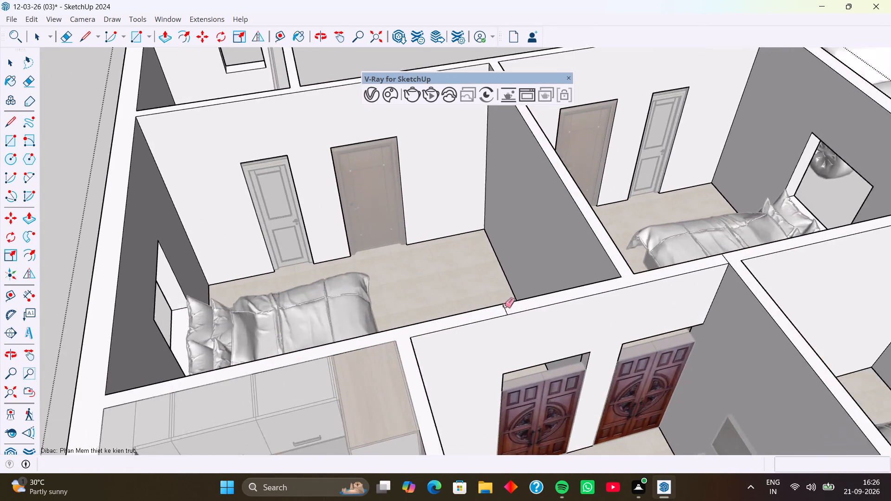
{"action": "scroll", "coordinate": [504, 305], "scroll_direction": "up", "scroll_amount": 9}
{"action": "left_click_drag", "start_coordinate": [503, 310], "coordinate": [514, 309]}
{"action": "scroll", "coordinate": [513, 308], "scroll_direction": "down", "scroll_amount": 13}
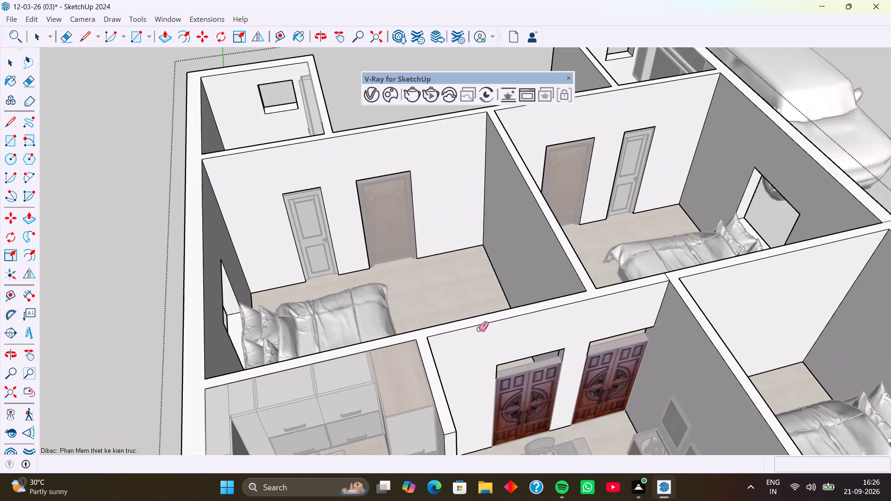
{"action": "middle_click_drag", "start_coordinate": [477, 341], "coordinate": [779, 337]}
{"action": "middle_click_drag", "start_coordinate": [652, 301], "coordinate": [835, 311]}
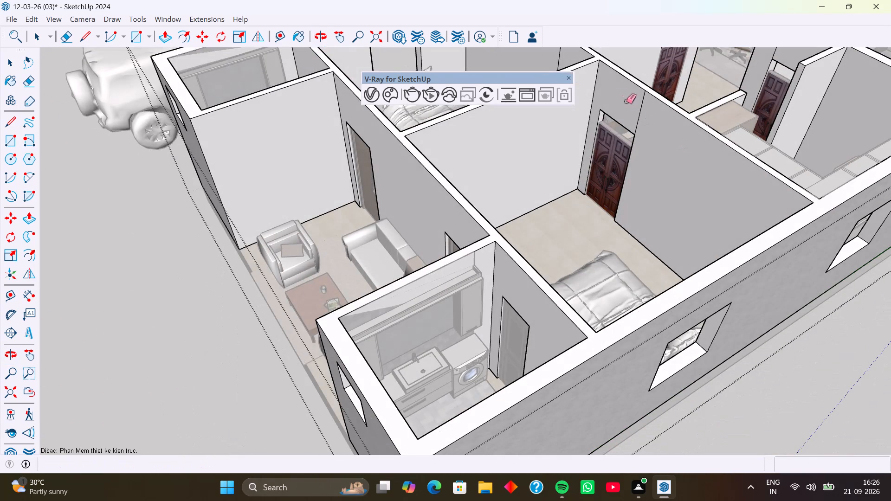
Erase the vertical seam line above the carved double door inside the kitchen-side back bedroom.
{"action": "left_click_drag", "start_coordinate": [628, 101], "coordinate": [654, 120]}
Erase the vertical seam line above the carved door in the other back bedroom and the short seam across that wall's top.
{"action": "scroll", "coordinate": [659, 120], "scroll_direction": "down", "scroll_amount": 9}
{"action": "middle_click_drag", "start_coordinate": [697, 150], "coordinate": [500, 212]}
{"action": "middle_click_drag", "start_coordinate": [659, 256], "coordinate": [561, 239]}
{"action": "middle_click_drag", "start_coordinate": [652, 289], "coordinate": [837, 364]}
{"action": "middle_click_drag", "start_coordinate": [620, 195], "coordinate": [741, 200]}
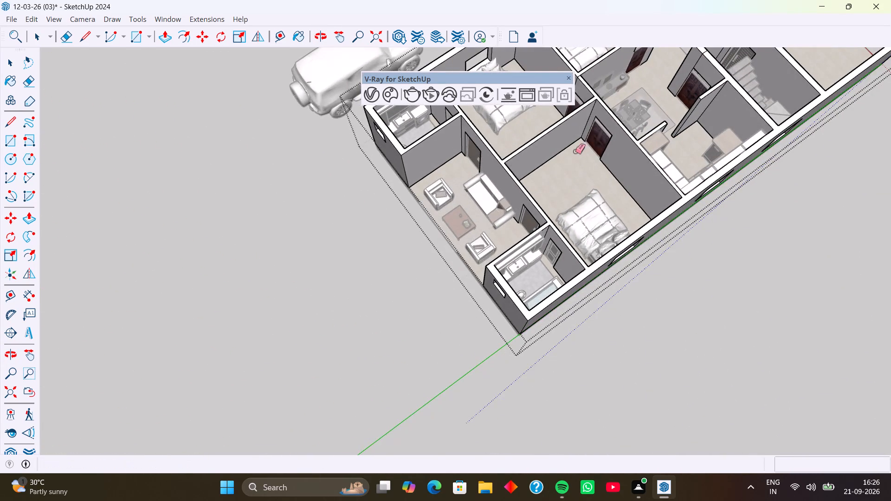
{"action": "middle_click_drag", "start_coordinate": [575, 151], "coordinate": [535, 328]}
{"action": "middle_click_drag", "start_coordinate": [533, 325], "coordinate": [670, 191]}
{"action": "middle_click_drag", "start_coordinate": [506, 239], "coordinate": [507, 271]}
{"action": "middle_click_drag", "start_coordinate": [500, 304], "coordinate": [602, 308]}
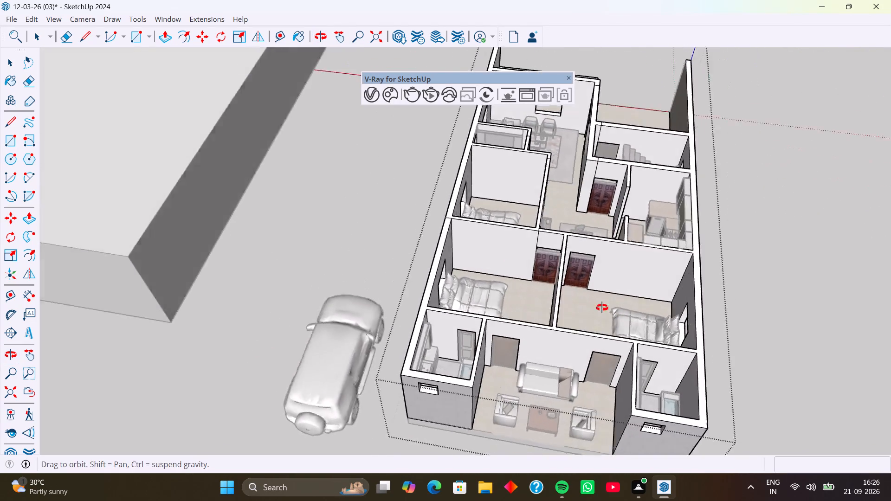
{"action": "middle_click_drag", "start_coordinate": [602, 308], "coordinate": [626, 289]}
{"action": "scroll", "coordinate": [537, 228], "scroll_direction": "up", "scroll_amount": 12}
{"action": "left_click_drag", "start_coordinate": [540, 206], "coordinate": [517, 217]}
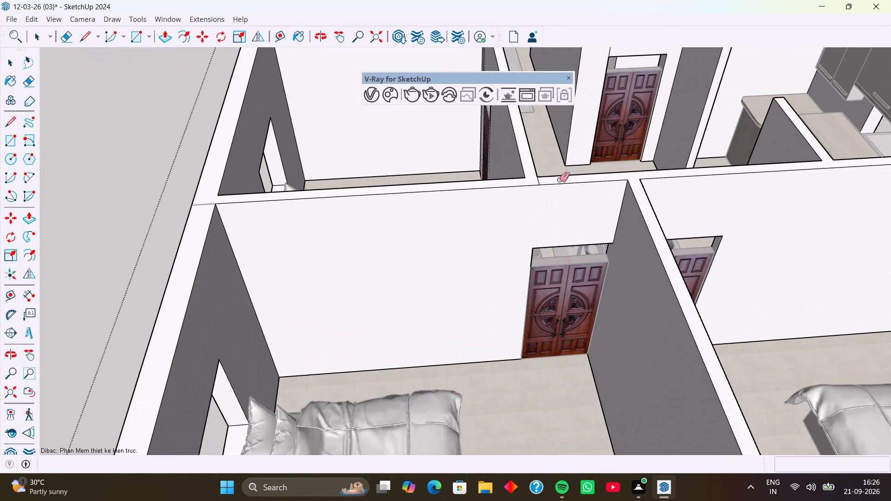
{"action": "scroll", "coordinate": [551, 177], "scroll_direction": "up", "scroll_amount": 14}
{"action": "left_click", "coordinate": [529, 180]}
{"action": "scroll", "coordinate": [512, 180], "scroll_direction": "down", "scroll_amount": 2}
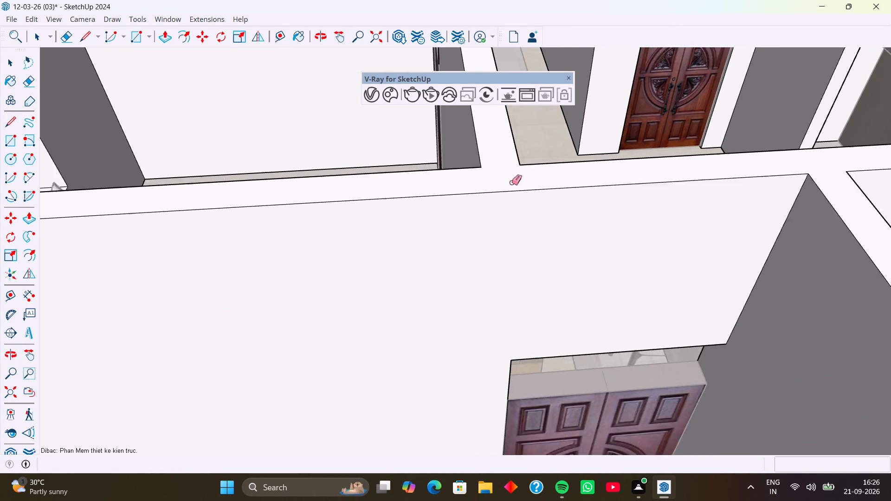
{"action": "scroll", "coordinate": [511, 182], "scroll_direction": "down", "scroll_amount": 9}
Erase the vertical seam beside the carved door on the dining area's sideboard wall and the short seam across its top.
{"action": "middle_click_drag", "start_coordinate": [510, 192], "coordinate": [474, 341]}
{"action": "middle_click_drag", "start_coordinate": [510, 307], "coordinate": [285, 221]}
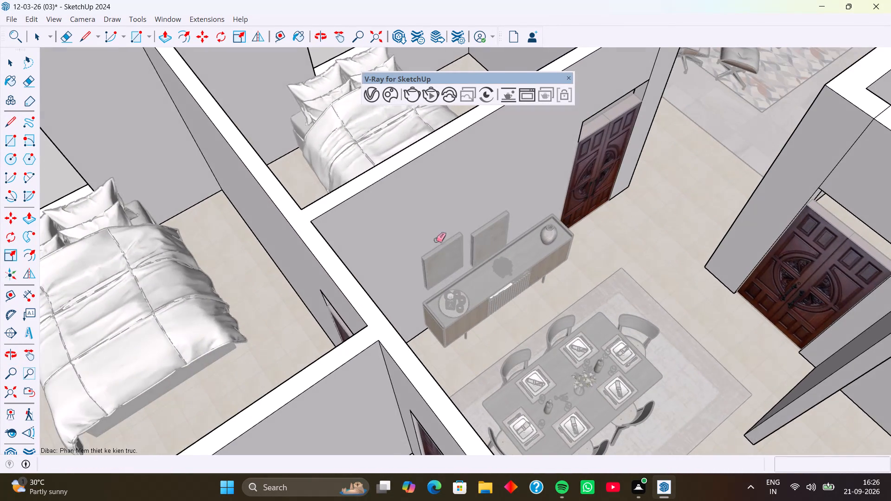
{"action": "middle_click_drag", "start_coordinate": [422, 238], "coordinate": [394, 231]}
{"action": "middle_click_drag", "start_coordinate": [491, 231], "coordinate": [274, 393], "text": "shift"}
{"action": "middle_click_drag", "start_coordinate": [426, 282], "coordinate": [386, 225]}
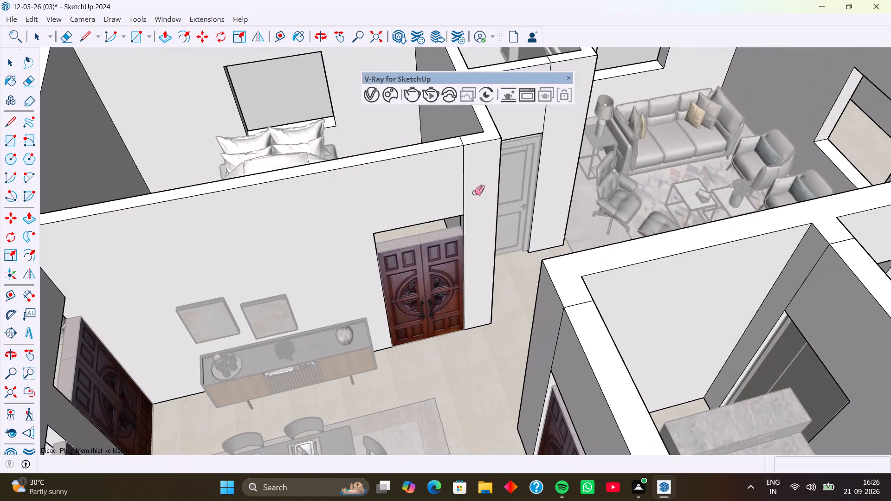
{"action": "left_click_drag", "start_coordinate": [470, 186], "coordinate": [448, 192]}
{"action": "scroll", "coordinate": [442, 190], "scroll_direction": "down", "scroll_amount": 3}
{"action": "middle_click_drag", "start_coordinate": [416, 196], "coordinate": [461, 272]}
{"action": "scroll", "coordinate": [453, 210], "scroll_direction": "up", "scroll_amount": 7}
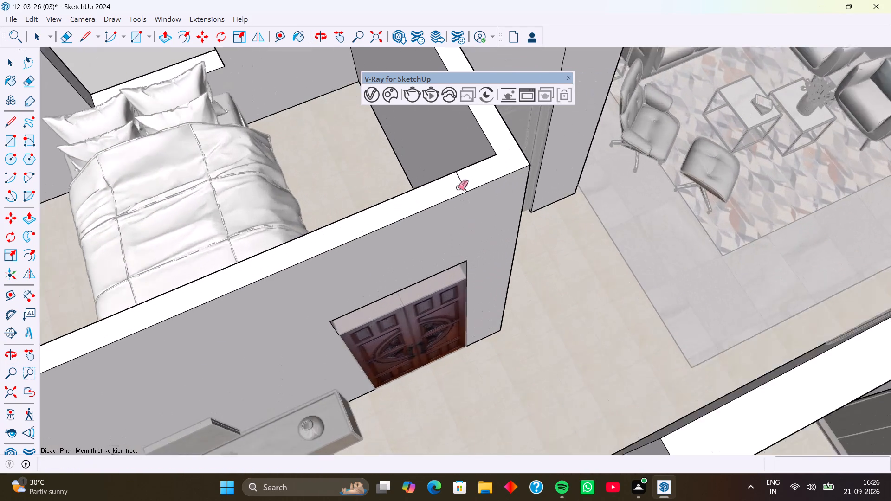
{"action": "scroll", "coordinate": [458, 187], "scroll_direction": "up", "scroll_amount": 5}
{"action": "left_click_drag", "start_coordinate": [457, 184], "coordinate": [484, 175]}
{"action": "scroll", "coordinate": [414, 195], "scroll_direction": "down", "scroll_amount": 14}
Erase the vertical seam line above the carved door on the bedroom side of the sideboard wall.
{"action": "middle_click_drag", "start_coordinate": [293, 291], "coordinate": [310, 289]}
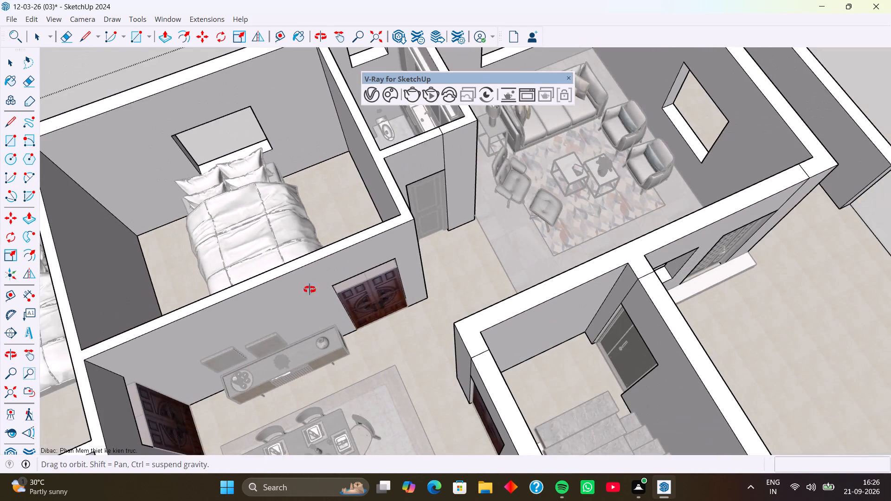
{"action": "middle_click_drag", "start_coordinate": [310, 289], "coordinate": [529, 258]}
{"action": "middle_click_drag", "start_coordinate": [361, 326], "coordinate": [632, 222]}
{"action": "scroll", "coordinate": [551, 195], "scroll_direction": "up", "scroll_amount": 7}
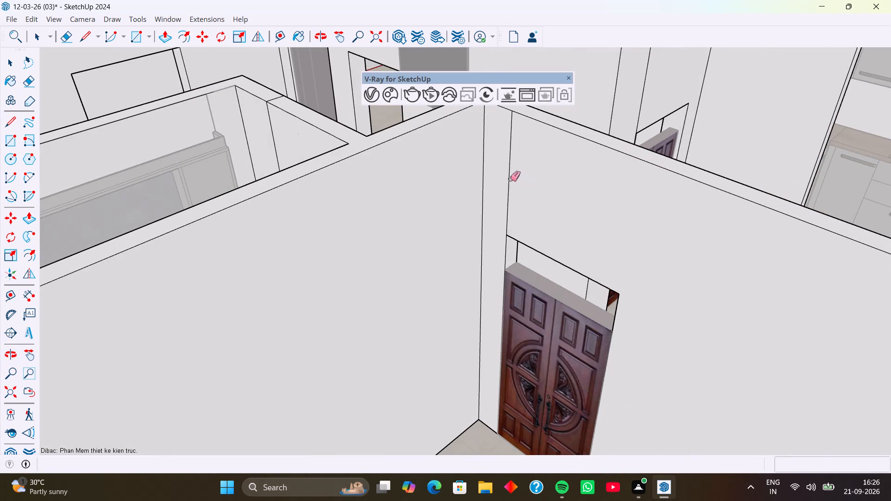
{"action": "left_click", "coordinate": [510, 179]}
{"action": "scroll", "coordinate": [512, 179], "scroll_direction": "down", "scroll_amount": 11}
Erase the vertical seam above the carved door to the staircase room and the short seam across that wall's top.
{"action": "middle_click_drag", "start_coordinate": [573, 191], "coordinate": [476, 188]}
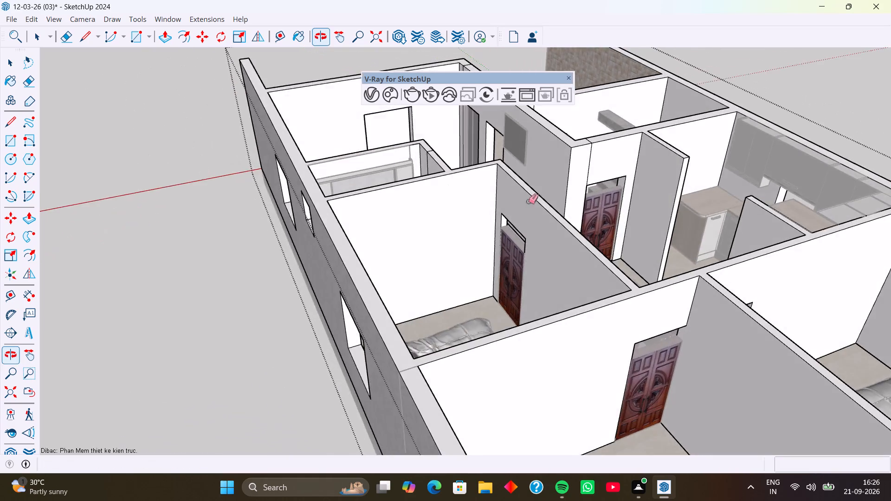
{"action": "middle_click_drag", "start_coordinate": [617, 206], "coordinate": [537, 221]}
{"action": "middle_click_drag", "start_coordinate": [607, 205], "coordinate": [501, 295], "text": "shift"}
{"action": "scroll", "coordinate": [513, 277], "scroll_direction": "up", "scroll_amount": 10}
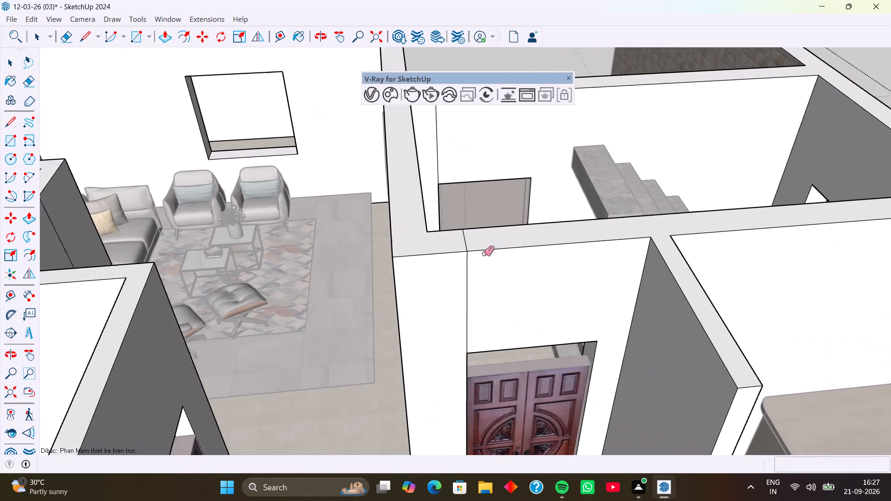
{"action": "scroll", "coordinate": [484, 253], "scroll_direction": "up", "scroll_amount": 2}
{"action": "left_click_drag", "start_coordinate": [491, 271], "coordinate": [455, 287]}
{"action": "left_click", "coordinate": [459, 231]}
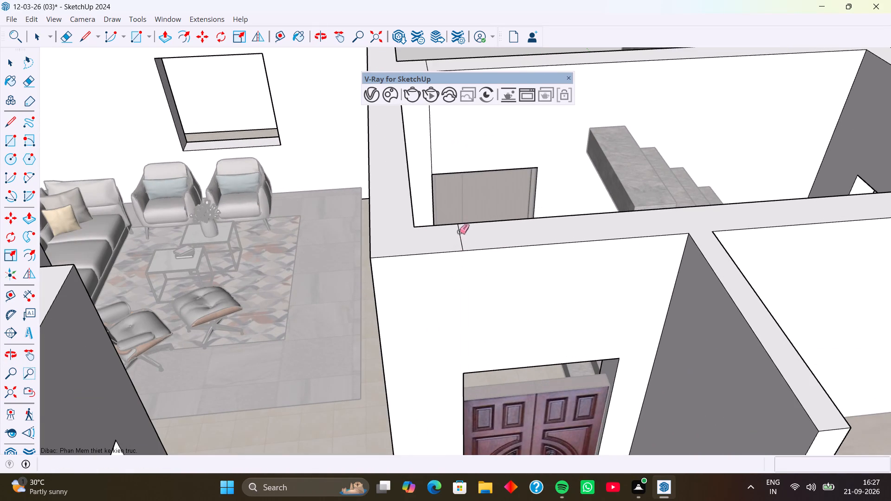
{"action": "scroll", "coordinate": [499, 249], "scroll_direction": "down", "scroll_amount": 4}
Erase the vertical seam beside the door inside the bathroom near the living room and the short seam across that wall's top.
{"action": "middle_click_drag", "start_coordinate": [307, 300], "coordinate": [556, 273], "text": "shift"}
{"action": "middle_click_drag", "start_coordinate": [430, 299], "coordinate": [647, 310]}
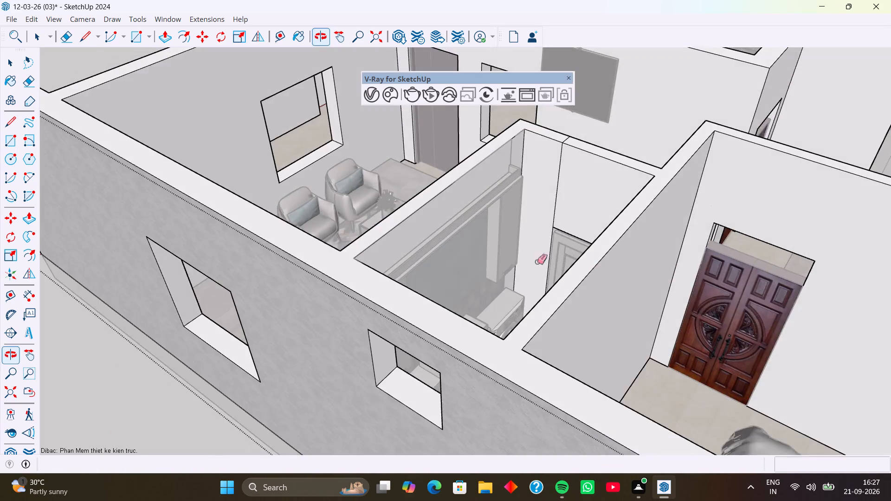
{"action": "middle_click_drag", "start_coordinate": [529, 261], "coordinate": [549, 337]}
{"action": "middle_click_drag", "start_coordinate": [535, 333], "coordinate": [626, 349]}
{"action": "scroll", "coordinate": [538, 254], "scroll_direction": "up", "scroll_amount": 1}
{"action": "middle_click_drag", "start_coordinate": [535, 251], "coordinate": [389, 251]}
{"action": "middle_click_drag", "start_coordinate": [401, 291], "coordinate": [483, 302]}
{"action": "scroll", "coordinate": [450, 265], "scroll_direction": "up", "scroll_amount": 4}
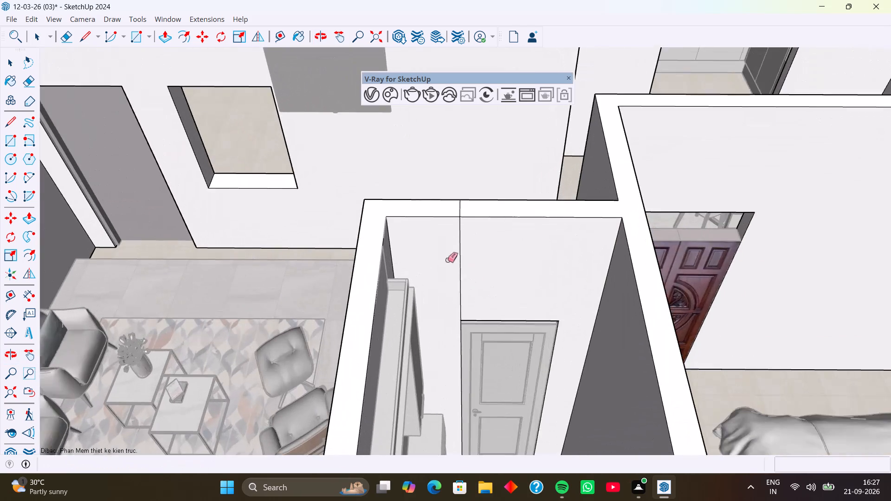
{"action": "left_click", "coordinate": [459, 260]}
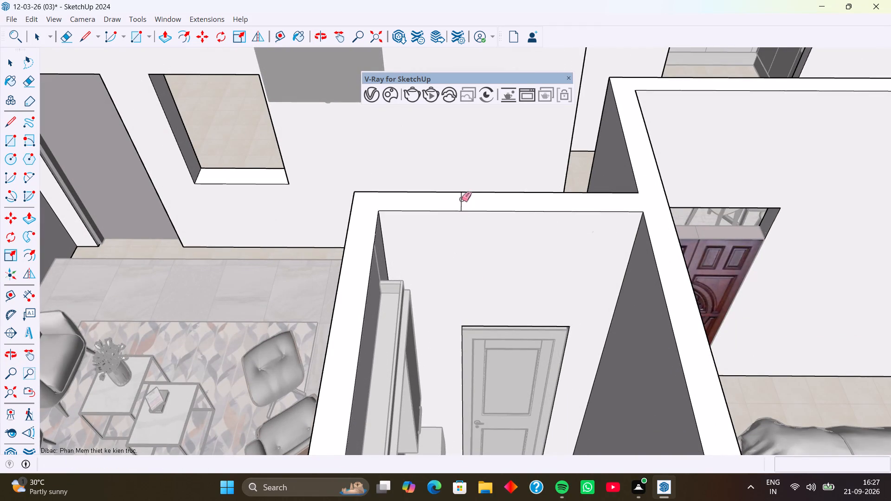
{"action": "left_click", "coordinate": [461, 199]}
{"action": "scroll", "coordinate": [520, 212], "scroll_direction": "down", "scroll_amount": 9}
Erase the vertical seam line beside that bathroom's door on the hallway side of the wall.
{"action": "middle_click_drag", "start_coordinate": [536, 254], "coordinate": [396, 289]}
{"action": "scroll", "coordinate": [518, 265], "scroll_direction": "down", "scroll_amount": 1}
{"action": "middle_click_drag", "start_coordinate": [563, 269], "coordinate": [478, 296]}
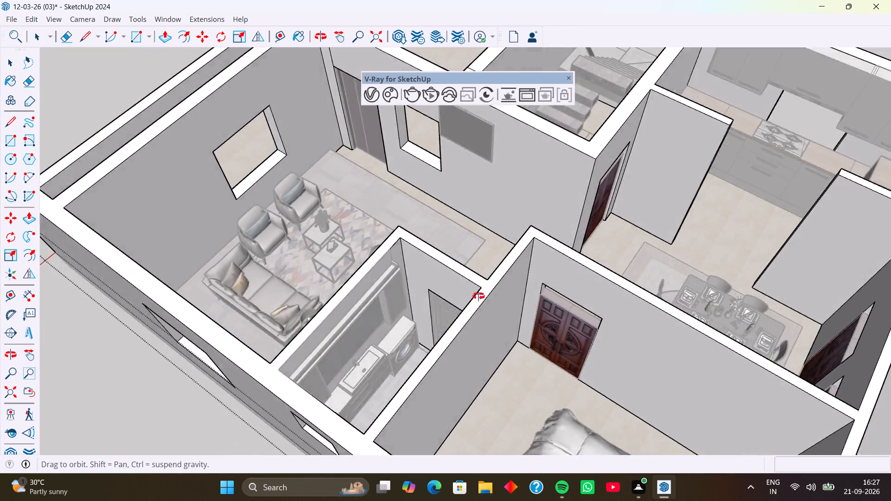
{"action": "middle_click_drag", "start_coordinate": [478, 296], "coordinate": [420, 286]}
{"action": "middle_click_drag", "start_coordinate": [556, 295], "coordinate": [270, 292]}
{"action": "middle_click_drag", "start_coordinate": [349, 289], "coordinate": [251, 257]}
{"action": "scroll", "coordinate": [394, 178], "scroll_direction": "up", "scroll_amount": 6}
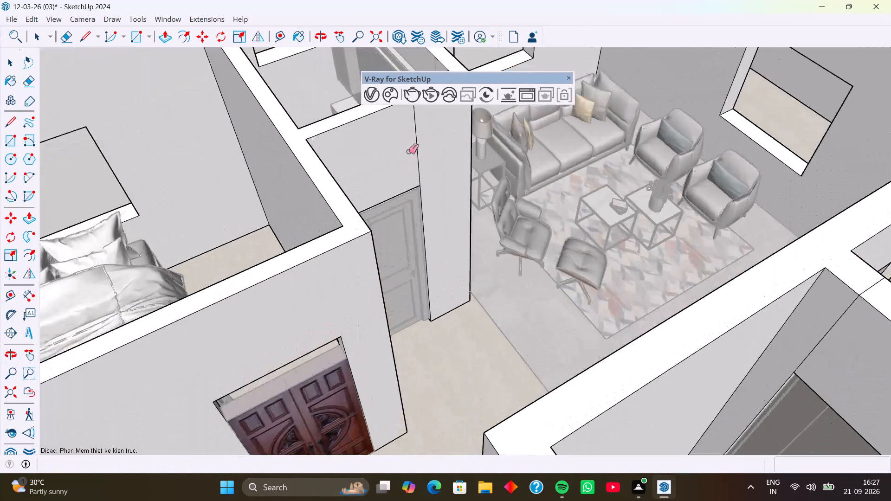
{"action": "left_click_drag", "start_coordinate": [410, 151], "coordinate": [437, 146]}
{"action": "scroll", "coordinate": [423, 158], "scroll_direction": "down", "scroll_amount": 10}
Erase the vertical seam beside the exterior door inside the staircase room and the short seam across that wall's top.
{"action": "scroll", "coordinate": [452, 256], "scroll_direction": "down", "scroll_amount": 4}
{"action": "middle_click_drag", "start_coordinate": [469, 329], "coordinate": [529, 319]}
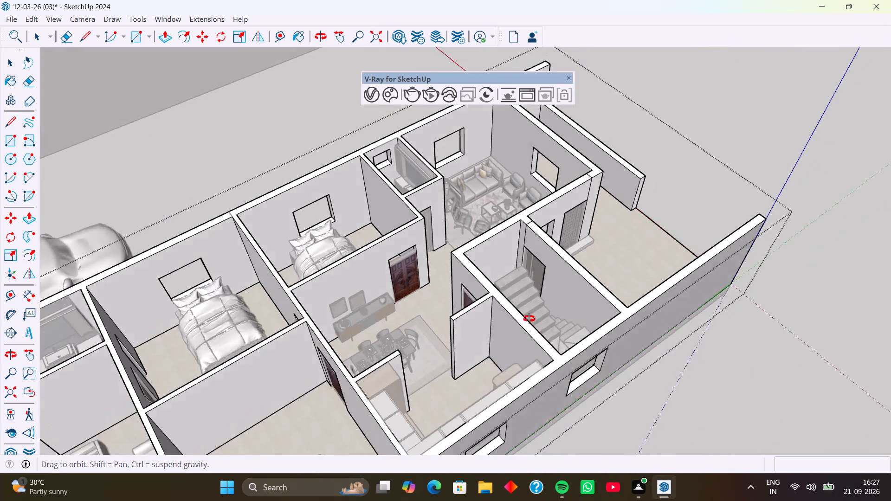
{"action": "middle_click_drag", "start_coordinate": [529, 319], "coordinate": [597, 319]}
{"action": "middle_click_drag", "start_coordinate": [489, 306], "coordinate": [578, 313]}
{"action": "middle_click_drag", "start_coordinate": [591, 280], "coordinate": [523, 286]}
{"action": "scroll", "coordinate": [531, 215], "scroll_direction": "up", "scroll_amount": 3}
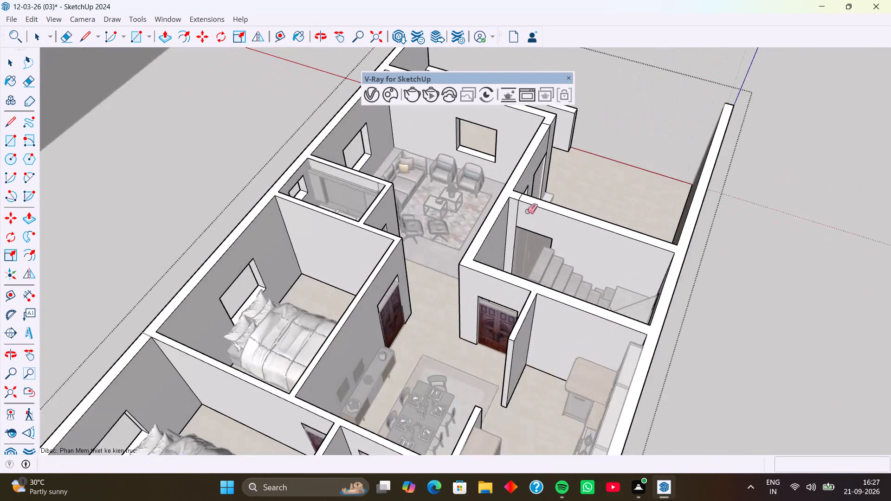
{"action": "scroll", "coordinate": [527, 211], "scroll_direction": "up", "scroll_amount": 8}
{"action": "left_click", "coordinate": [516, 208]}
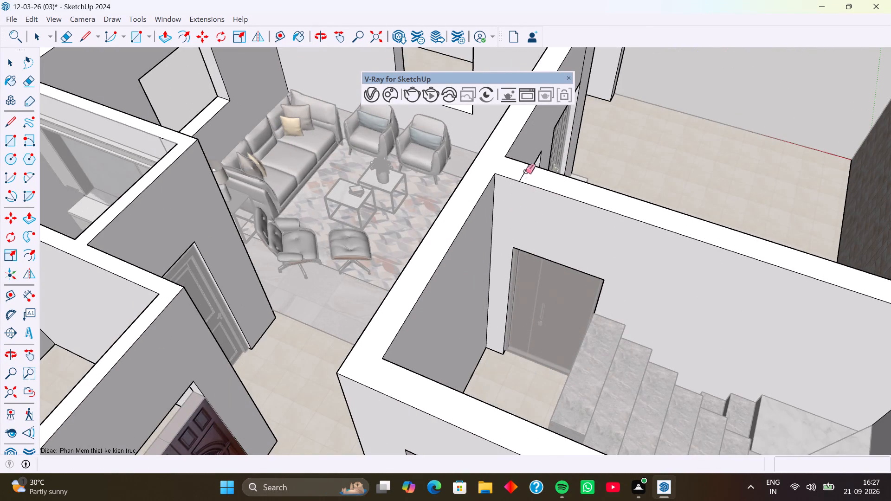
{"action": "left_click", "coordinate": [525, 171]}
{"action": "scroll", "coordinate": [522, 181], "scroll_direction": "down", "scroll_amount": 5}
Erase the vertical seam above the grey entrance door on the porch wall and the short seam across that wall's top.
{"action": "scroll", "coordinate": [323, 278], "scroll_direction": "down", "scroll_amount": 4}
{"action": "middle_click_drag", "start_coordinate": [344, 307], "coordinate": [236, 257]}
{"action": "middle_click_drag", "start_coordinate": [352, 283], "coordinate": [333, 283]}
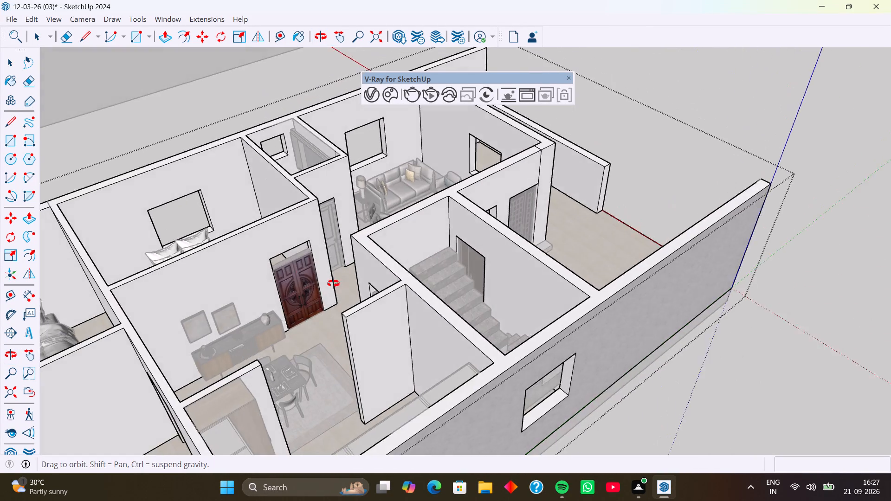
{"action": "middle_click_drag", "start_coordinate": [333, 283], "coordinate": [271, 278]}
{"action": "middle_click_drag", "start_coordinate": [443, 295], "coordinate": [316, 292]}
{"action": "middle_click_drag", "start_coordinate": [543, 293], "coordinate": [376, 276]}
{"action": "scroll", "coordinate": [448, 196], "scroll_direction": "up", "scroll_amount": 3}
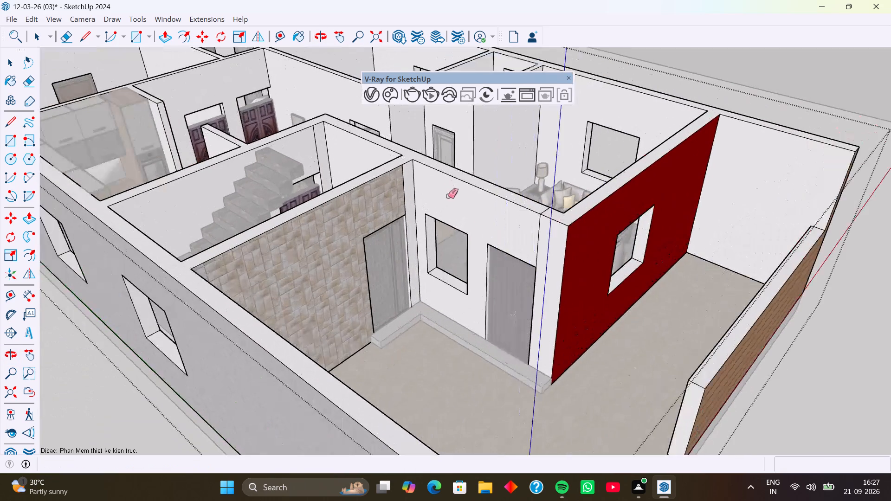
{"action": "middle_click_drag", "start_coordinate": [517, 258], "coordinate": [532, 269]}
{"action": "scroll", "coordinate": [556, 234], "scroll_direction": "up", "scroll_amount": 7}
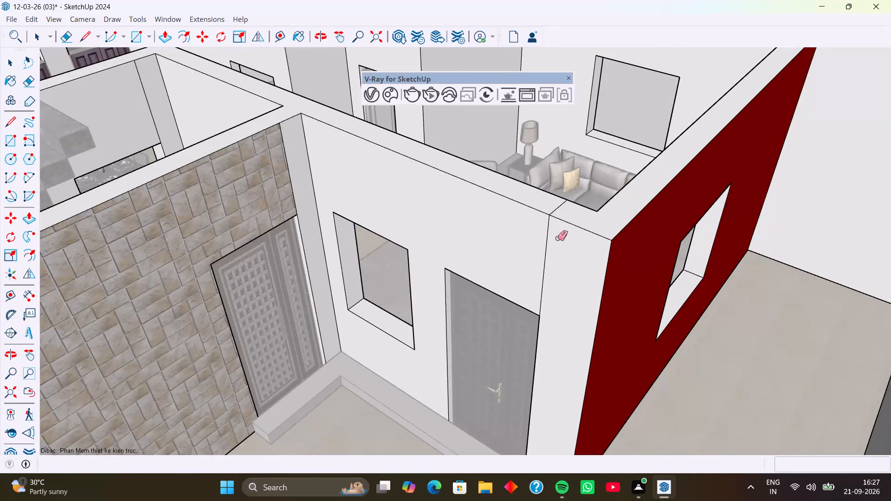
{"action": "left_click_drag", "start_coordinate": [556, 238], "coordinate": [527, 244]}
{"action": "left_click", "coordinate": [557, 206]}
{"action": "scroll", "coordinate": [544, 278], "scroll_direction": "down", "scroll_amount": 9}
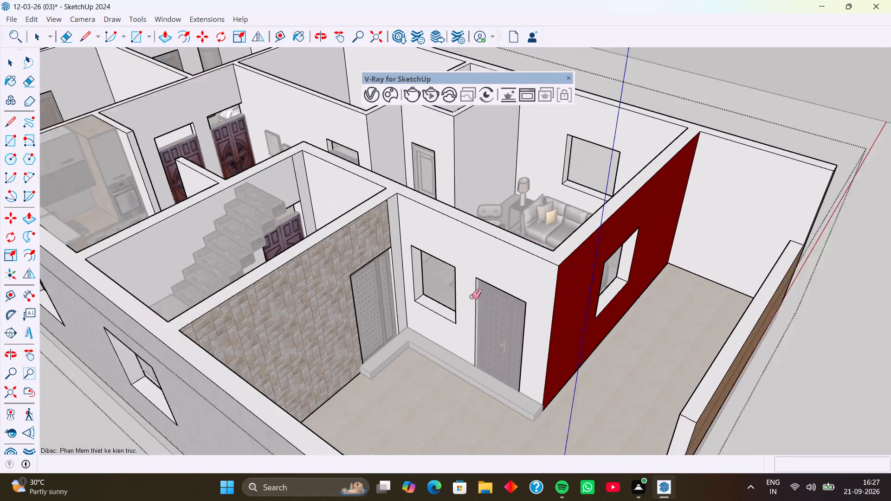
Inspect the house walls from all sides for remaining seam lines around the doors.
{"action": "scroll", "coordinate": [471, 296], "scroll_direction": "down", "scroll_amount": 1}
{"action": "middle_click_drag", "start_coordinate": [495, 314], "coordinate": [723, 401]}
{"action": "middle_click_drag", "start_coordinate": [572, 258], "coordinate": [633, 243]}
{"action": "middle_click_drag", "start_coordinate": [552, 212], "coordinate": [511, 169]}
{"action": "middle_click_drag", "start_coordinate": [510, 220], "coordinate": [684, 383]}
{"action": "middle_click_drag", "start_coordinate": [438, 305], "coordinate": [644, 213]}
{"action": "middle_click_drag", "start_coordinate": [403, 302], "coordinate": [648, 248]}
{"action": "middle_click_drag", "start_coordinate": [544, 293], "coordinate": [625, 290]}
{"action": "middle_click_drag", "start_coordinate": [482, 282], "coordinate": [505, 228]}
{"action": "scroll", "coordinate": [507, 257], "scroll_direction": "up", "scroll_amount": 1}
{"action": "scroll", "coordinate": [517, 231], "scroll_direction": "down", "scroll_amount": 5}
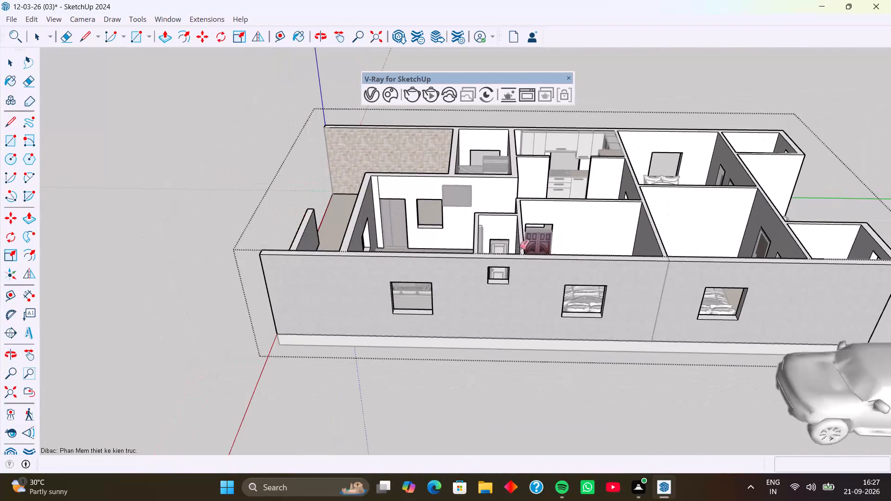
{"action": "middle_click_drag", "start_coordinate": [581, 261], "coordinate": [489, 246]}
{"action": "middle_click_drag", "start_coordinate": [657, 320], "coordinate": [547, 283]}
{"action": "scroll", "coordinate": [615, 310], "scroll_direction": "down", "scroll_amount": 4}
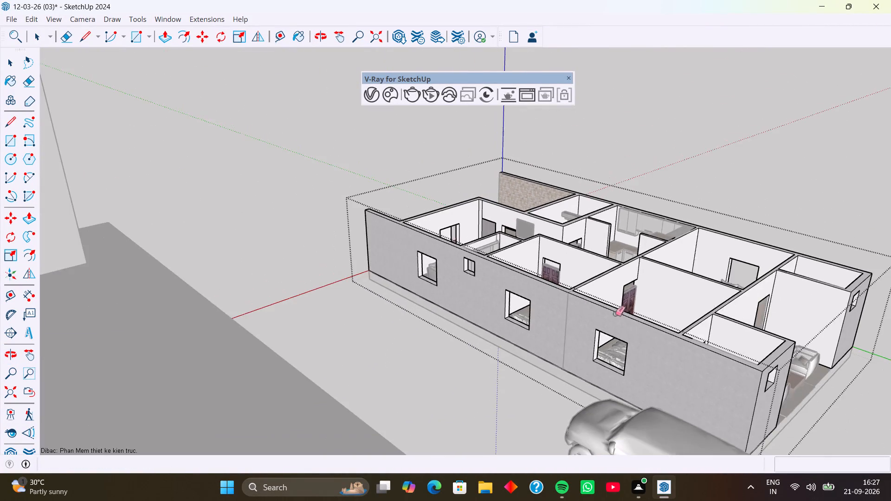
{"action": "middle_click_drag", "start_coordinate": [636, 334], "coordinate": [548, 278], "text": "shift"}
{"action": "middle_click_drag", "start_coordinate": [651, 315], "coordinate": [469, 345]}
{"action": "middle_click_drag", "start_coordinate": [602, 370], "coordinate": [522, 362]}
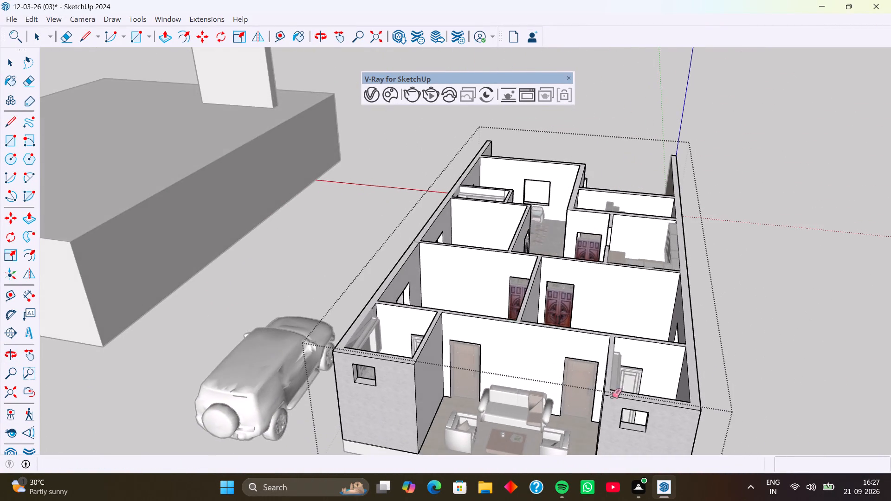
{"action": "middle_click_drag", "start_coordinate": [617, 393], "coordinate": [567, 385]}
{"action": "middle_click_drag", "start_coordinate": [608, 376], "coordinate": [565, 446]}
{"action": "scroll", "coordinate": [581, 427], "scroll_direction": "up", "scroll_amount": 3}
{"action": "scroll", "coordinate": [578, 409], "scroll_direction": "down", "scroll_amount": 3}
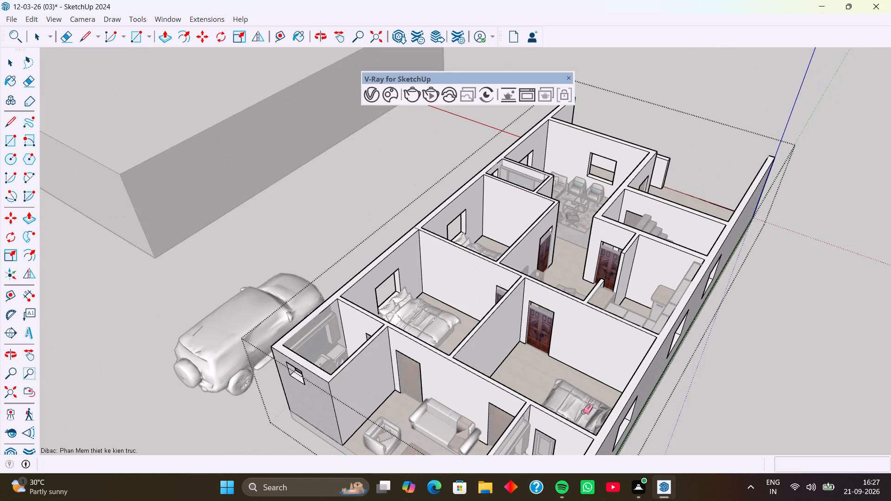
{"action": "scroll", "coordinate": [593, 411], "scroll_direction": "down", "scroll_amount": 4}
{"action": "middle_click_drag", "start_coordinate": [613, 416], "coordinate": [453, 328]}
{"action": "scroll", "coordinate": [549, 333], "scroll_direction": "down", "scroll_amount": 3}
{"action": "middle_click_drag", "start_coordinate": [571, 345], "coordinate": [437, 357]}
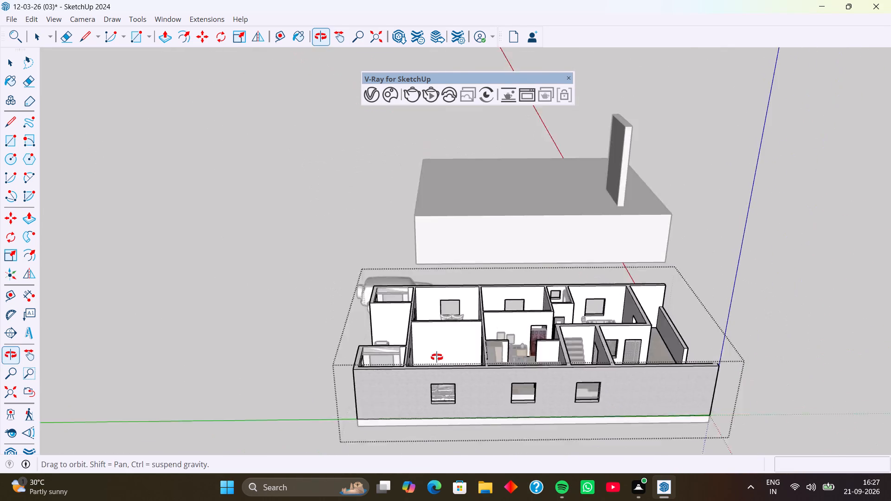
{"action": "middle_click_drag", "start_coordinate": [437, 357], "coordinate": [418, 357]}
{"action": "scroll", "coordinate": [545, 355], "scroll_direction": "down", "scroll_amount": 3}
{"action": "middle_click_drag", "start_coordinate": [591, 361], "coordinate": [440, 378]}
{"action": "middle_click_drag", "start_coordinate": [587, 389], "coordinate": [496, 370]}
{"action": "scroll", "coordinate": [504, 375], "scroll_direction": "down", "scroll_amount": 4}
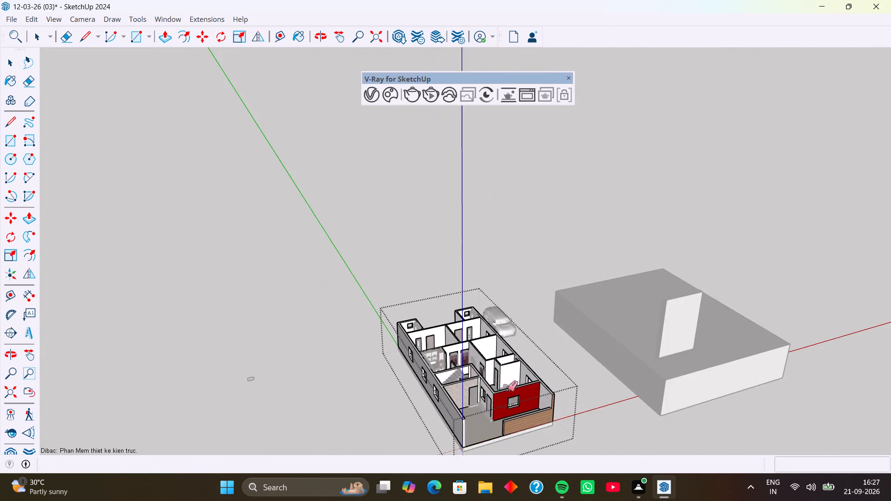
Close the house group's editing mode and return to the whole model.
{"action": "middle_click_drag", "start_coordinate": [529, 431], "coordinate": [480, 347]}
{"action": "key", "text": "space"}
{"action": "left_click", "coordinate": [597, 404]}
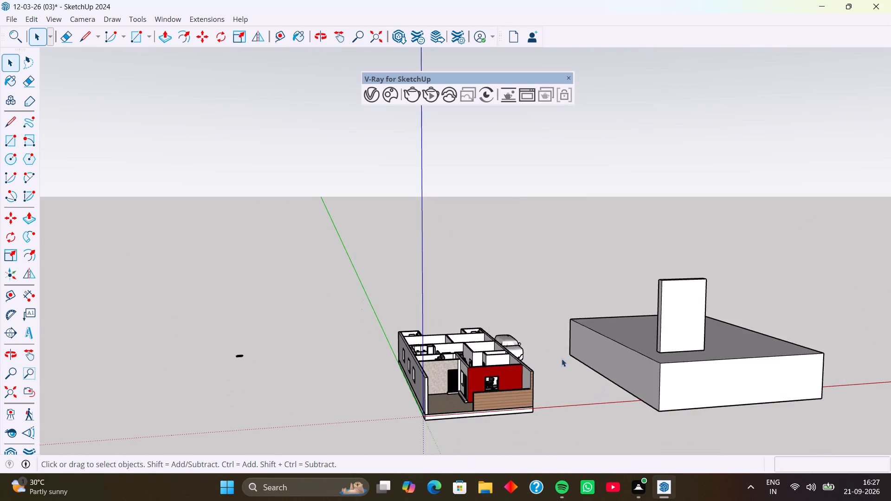
Scale the white panelled door on the narrow wall near the living room upward by about 1.02 in height.
{"action": "middle_click_drag", "start_coordinate": [536, 343], "coordinate": [528, 421]}
{"action": "scroll", "coordinate": [491, 382], "scroll_direction": "up", "scroll_amount": 12}
{"action": "middle_click_drag", "start_coordinate": [487, 369], "coordinate": [602, 393]}
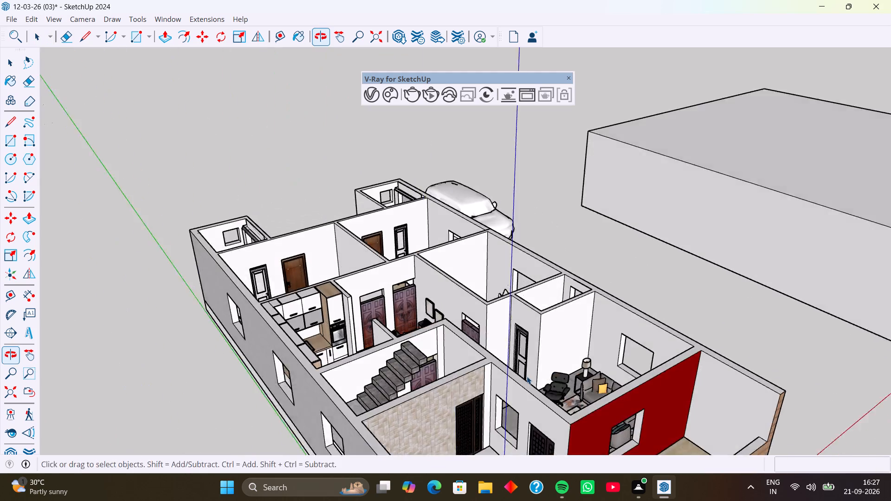
{"action": "scroll", "coordinate": [523, 372], "scroll_direction": "up", "scroll_amount": 1}
{"action": "middle_click_drag", "start_coordinate": [532, 371], "coordinate": [604, 407]}
{"action": "scroll", "coordinate": [550, 344], "scroll_direction": "up", "scroll_amount": 7}
{"action": "middle_click_drag", "start_coordinate": [554, 344], "coordinate": [640, 329]}
{"action": "middle_click_drag", "start_coordinate": [552, 329], "coordinate": [560, 328]}
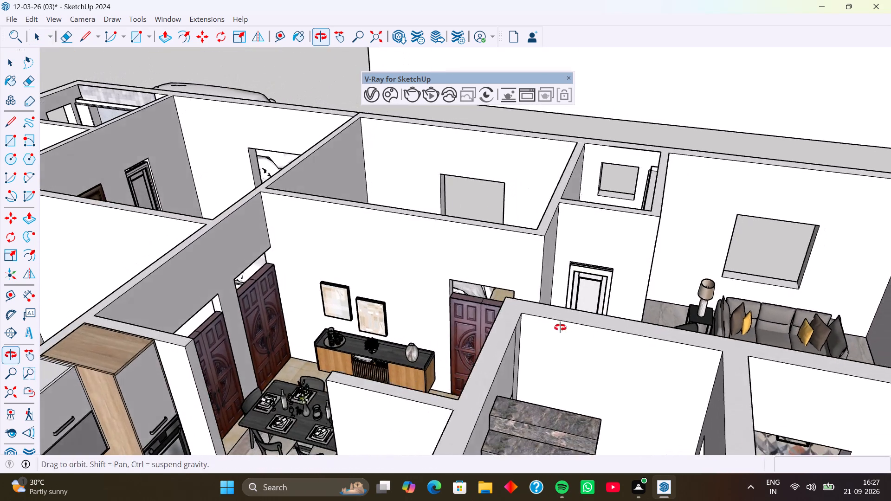
{"action": "middle_click_drag", "start_coordinate": [560, 328], "coordinate": [584, 317]}
{"action": "scroll", "coordinate": [606, 268], "scroll_direction": "up", "scroll_amount": 3}
{"action": "left_click", "coordinate": [594, 274]}
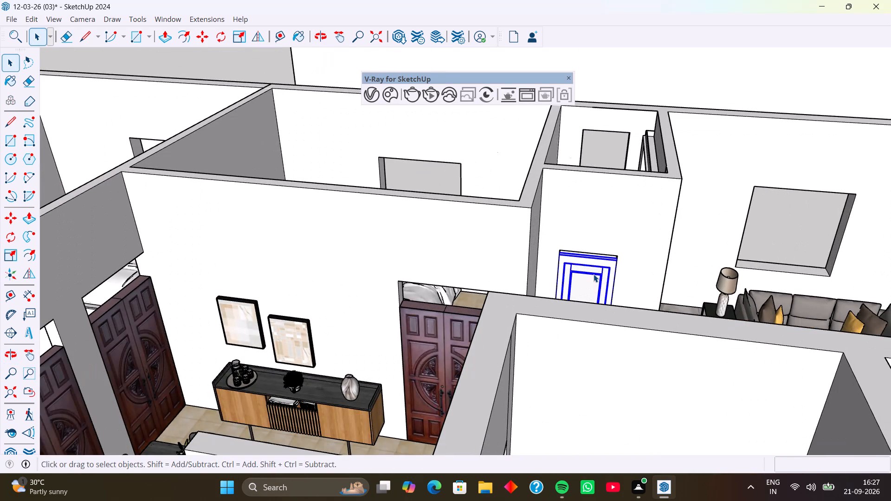
{"action": "key", "text": "s"}
{"action": "left_click", "coordinate": [588, 261]}
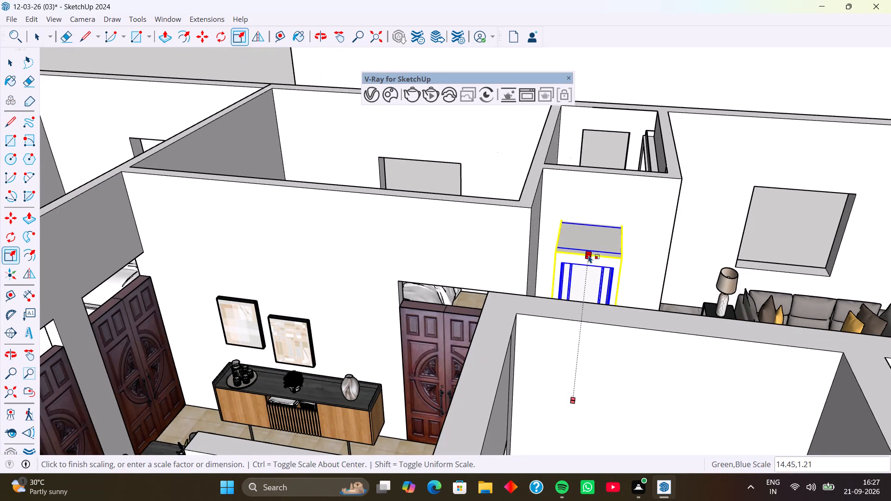
{"action": "scroll", "coordinate": [592, 250], "scroll_direction": "up", "scroll_amount": 2}
{"action": "key", "text": "space"}
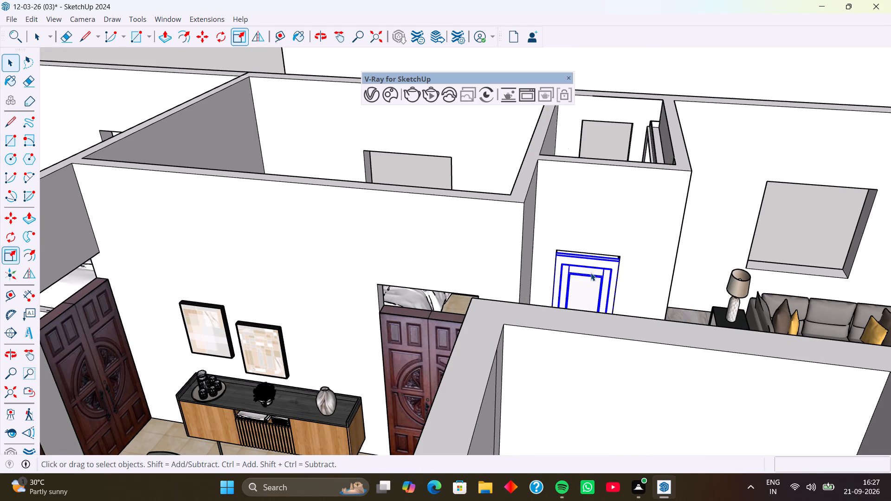
{"action": "scroll", "coordinate": [599, 263], "scroll_direction": "up", "scroll_amount": 1}
{"action": "key", "text": "s"}
{"action": "scroll", "coordinate": [586, 253], "scroll_direction": "up", "scroll_amount": 2}
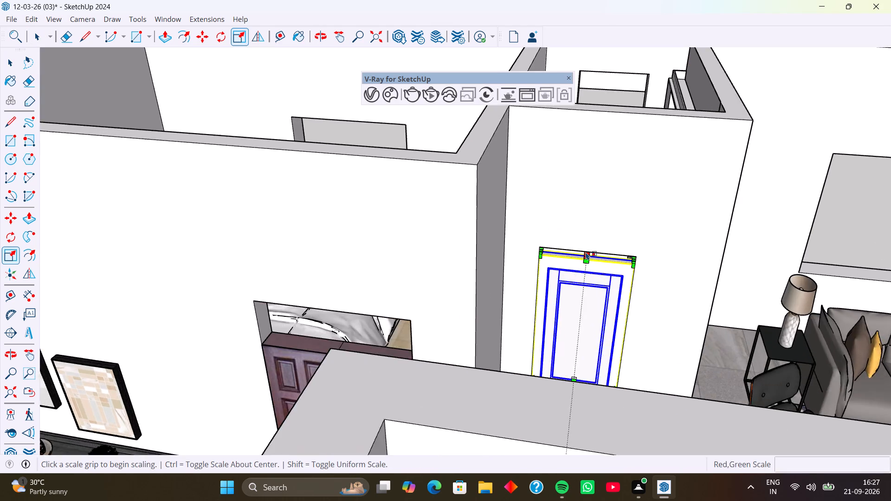
{"action": "scroll", "coordinate": [586, 252], "scroll_direction": "up", "scroll_amount": 5}
{"action": "middle_click_drag", "start_coordinate": [602, 262], "coordinate": [606, 283]}
{"action": "scroll", "coordinate": [572, 273], "scroll_direction": "up", "scroll_amount": 11}
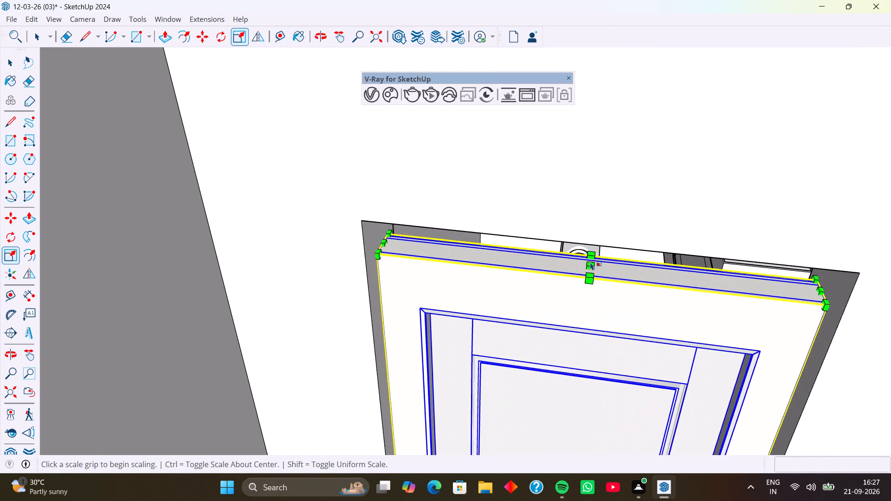
{"action": "left_click", "coordinate": [591, 263]}
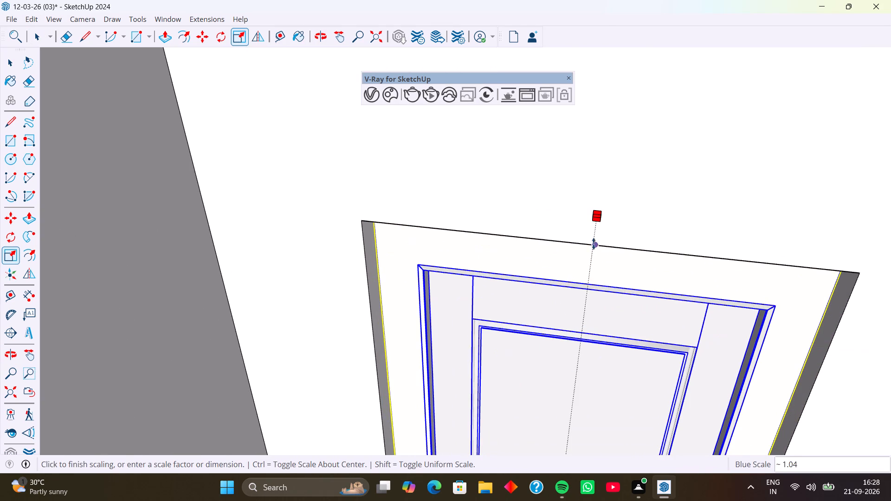
{"action": "scroll", "coordinate": [596, 250], "scroll_direction": "up", "scroll_amount": 9}
{"action": "left_click", "coordinate": [594, 242]}
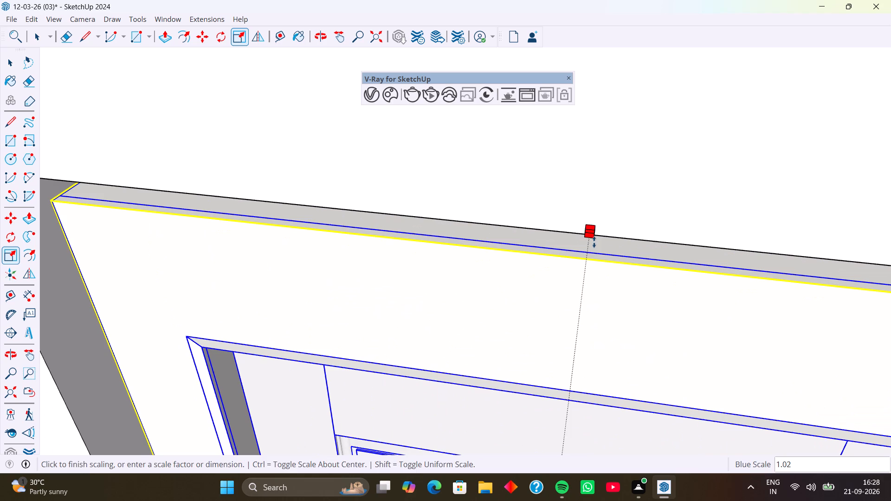
Scale the same white panelled door upward again so its top edge meets the top of its wall opening.
{"action": "scroll", "coordinate": [603, 279], "scroll_direction": "down", "scroll_amount": 3}
{"action": "middle_click_drag", "start_coordinate": [604, 281], "coordinate": [623, 200]}
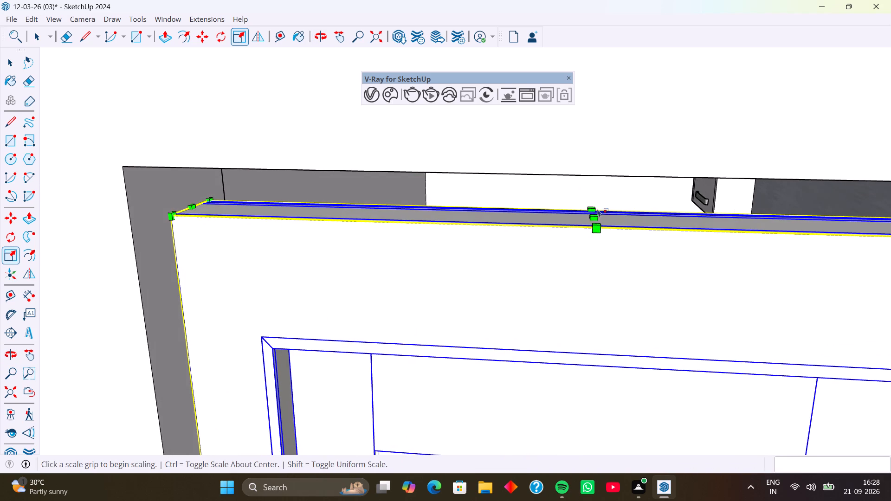
{"action": "scroll", "coordinate": [599, 218], "scroll_direction": "up", "scroll_amount": 4}
{"action": "left_click", "coordinate": [593, 219]}
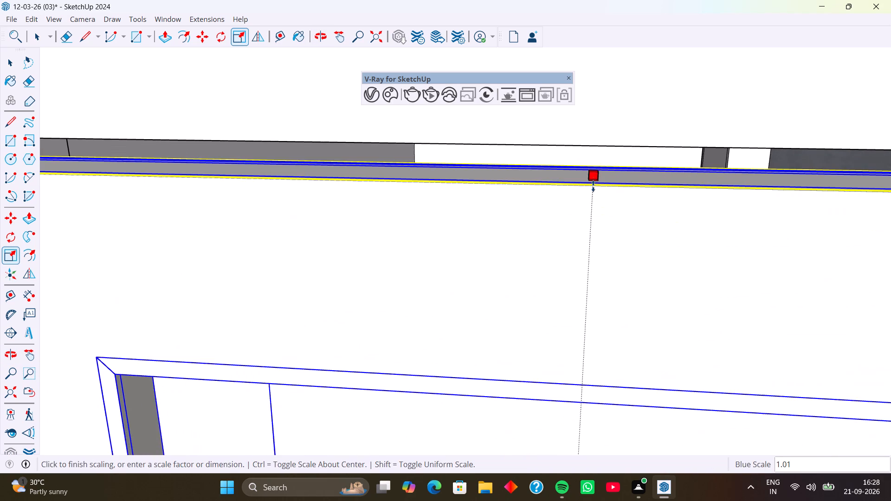
{"action": "scroll", "coordinate": [603, 149], "scroll_direction": "up", "scroll_amount": 6}
{"action": "left_click", "coordinate": [602, 149]}
{"action": "scroll", "coordinate": [596, 214], "scroll_direction": "down", "scroll_amount": 18}
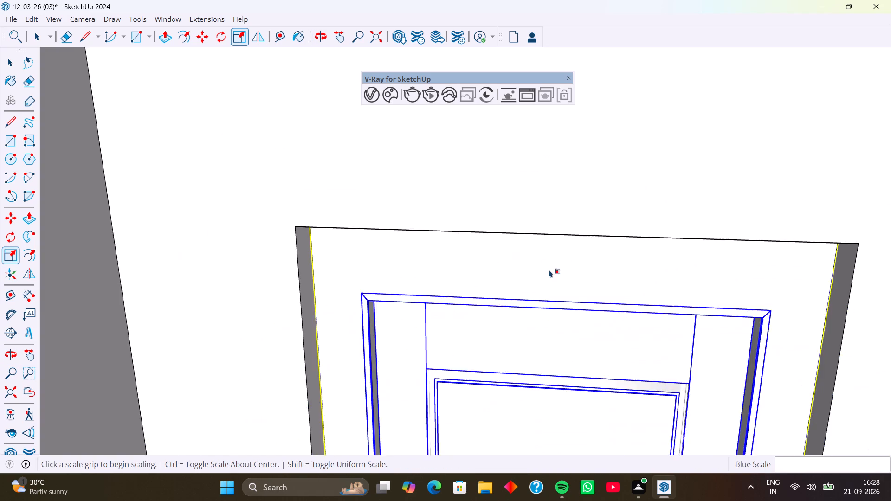
{"action": "scroll", "coordinate": [549, 270], "scroll_direction": "down", "scroll_amount": 4}
{"action": "scroll", "coordinate": [582, 290], "scroll_direction": "down", "scroll_amount": 4}
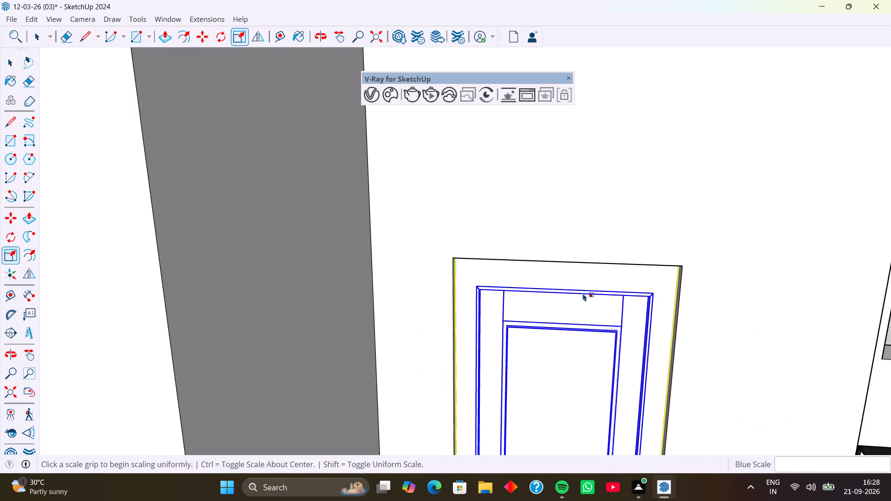
{"action": "middle_click_drag", "start_coordinate": [583, 293], "coordinate": [664, 187], "text": "shift"}
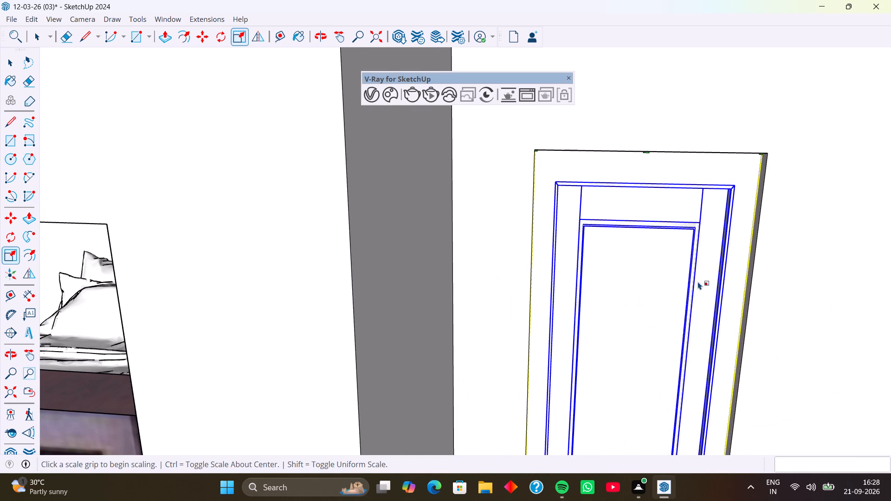
{"action": "key", "text": "space"}
Scale the carved wooden double door on the picture-frame wall upward to the top of its opening.
{"action": "scroll", "coordinate": [413, 286], "scroll_direction": "down", "scroll_amount": 4}
{"action": "middle_click_drag", "start_coordinate": [401, 295], "coordinate": [696, 266], "text": "shift"}
{"action": "middle_click_drag", "start_coordinate": [602, 296], "coordinate": [710, 174], "text": "shift"}
{"action": "left_click", "coordinate": [580, 292]}
{"action": "middle_click_drag", "start_coordinate": [607, 296], "coordinate": [662, 284]}
{"action": "key", "text": "s"}
{"action": "middle_click_drag", "start_coordinate": [538, 233], "coordinate": [537, 280]}
{"action": "scroll", "coordinate": [529, 256], "scroll_direction": "up", "scroll_amount": 4}
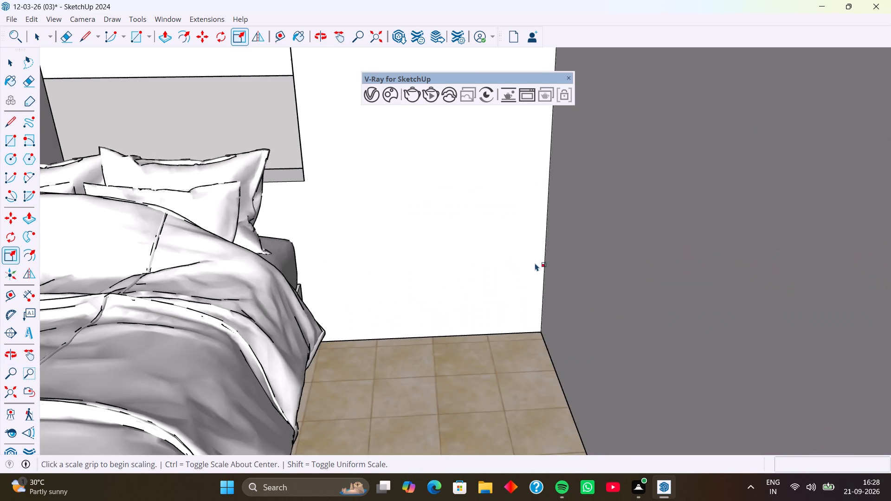
{"action": "scroll", "coordinate": [537, 303], "scroll_direction": "down", "scroll_amount": 4}
{"action": "left_click", "coordinate": [545, 326]}
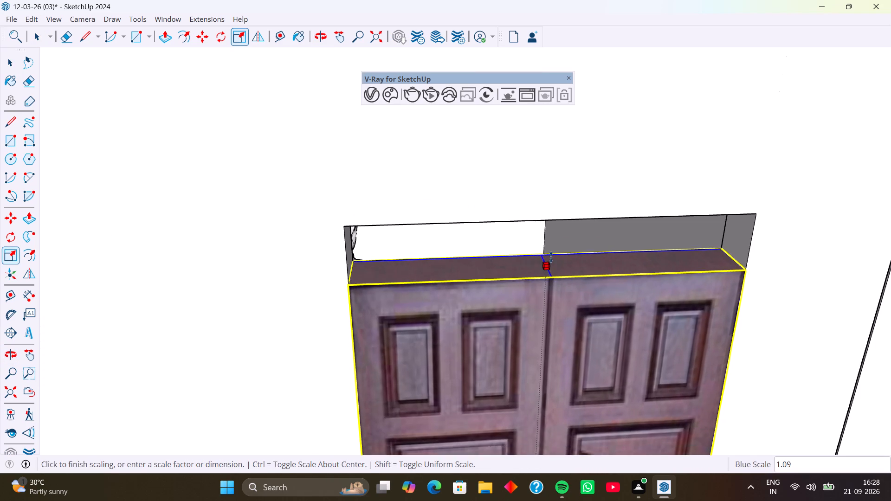
{"action": "left_click", "coordinate": [551, 220]}
{"action": "scroll", "coordinate": [606, 265], "scroll_direction": "down", "scroll_amount": 9}
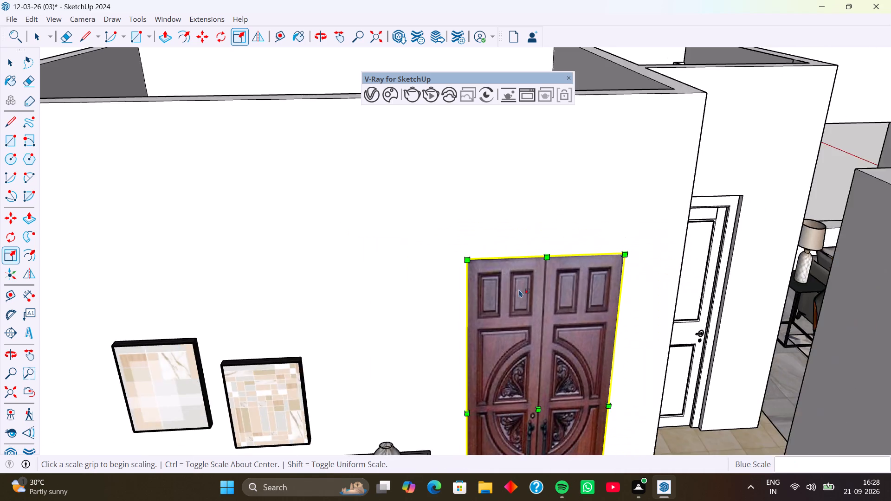
{"action": "scroll", "coordinate": [519, 289], "scroll_direction": "down", "scroll_amount": 5}
{"action": "middle_click_drag", "start_coordinate": [519, 320], "coordinate": [572, 191], "text": "shift"}
{"action": "middle_click_drag", "start_coordinate": [564, 272], "coordinate": [549, 308]}
{"action": "scroll", "coordinate": [562, 277], "scroll_direction": "down", "scroll_amount": 1}
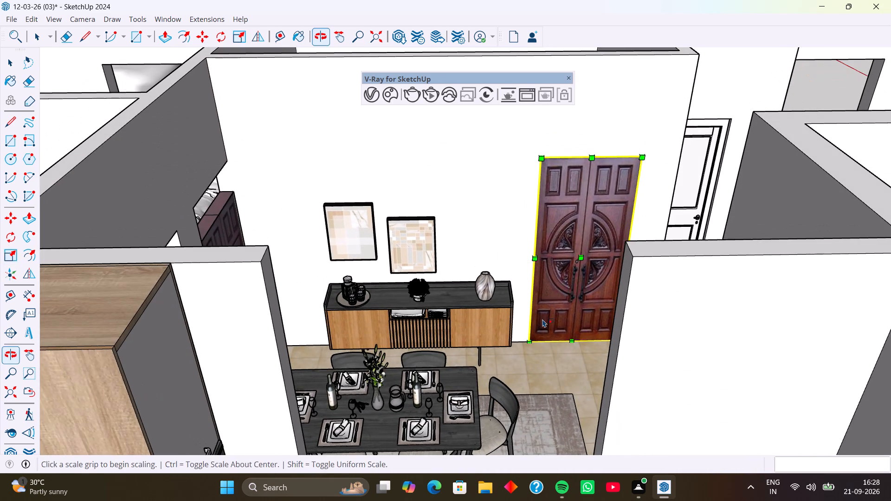
{"action": "key", "text": "space"}
Scale the carved double door on the dining area's end wall, nearest the picture frames, upward by about 1.17 to fill its opening.
{"action": "scroll", "coordinate": [564, 349], "scroll_direction": "down", "scroll_amount": 5}
{"action": "middle_click_drag", "start_coordinate": [566, 371], "coordinate": [386, 350]}
{"action": "middle_click_drag", "start_coordinate": [512, 350], "coordinate": [497, 353]}
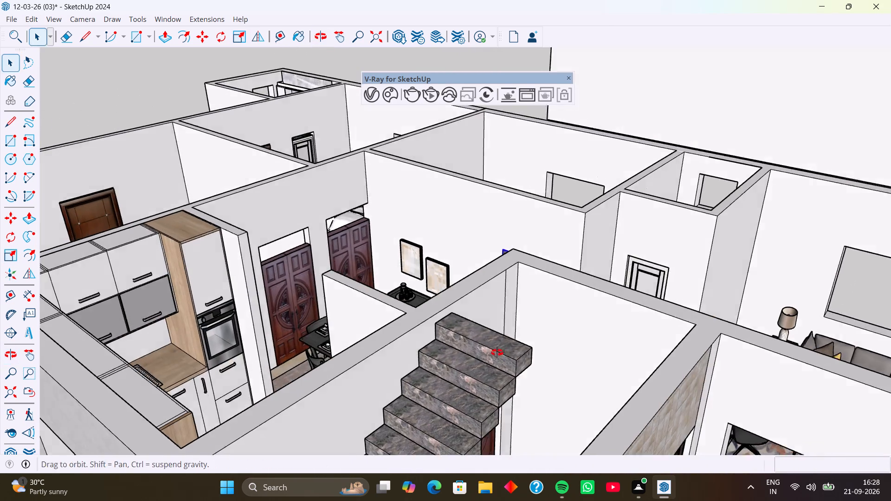
{"action": "middle_click_drag", "start_coordinate": [497, 353], "coordinate": [407, 396]}
{"action": "middle_click_drag", "start_coordinate": [546, 339], "coordinate": [412, 362]}
{"action": "middle_click_drag", "start_coordinate": [466, 303], "coordinate": [515, 385]}
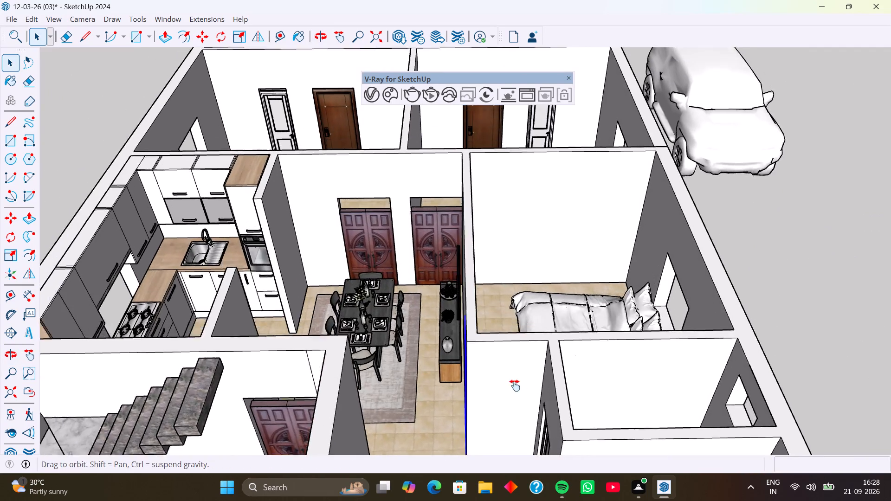
{"action": "middle_click_drag", "start_coordinate": [515, 385], "coordinate": [537, 417]}
{"action": "scroll", "coordinate": [470, 297], "scroll_direction": "up", "scroll_amount": 8}
{"action": "left_click", "coordinate": [462, 285]}
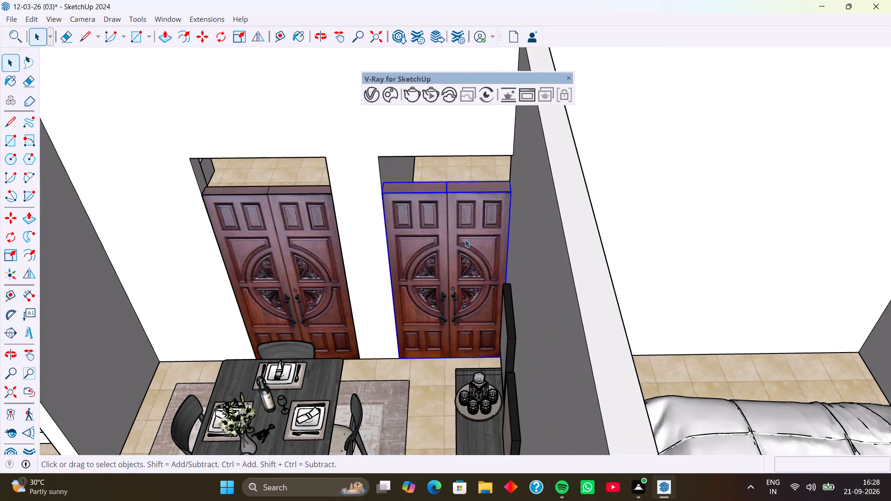
{"action": "key", "text": "s"}
{"action": "middle_click_drag", "start_coordinate": [460, 200], "coordinate": [469, 237]}
{"action": "scroll", "coordinate": [442, 210], "scroll_direction": "up", "scroll_amount": 8}
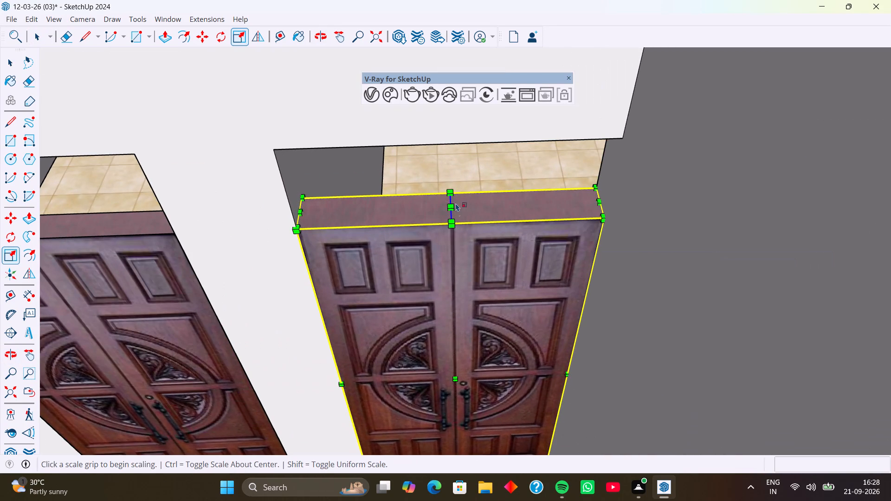
{"action": "left_click", "coordinate": [454, 207]}
{"action": "left_click", "coordinate": [448, 143]}
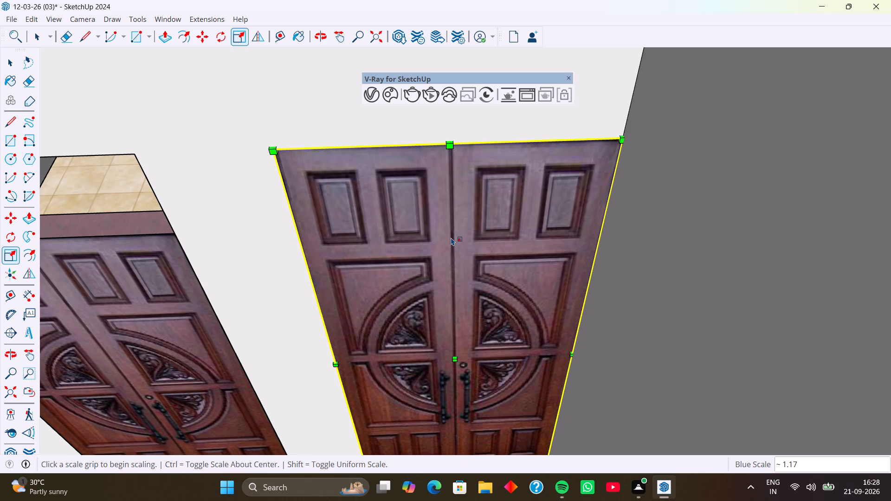
{"action": "scroll", "coordinate": [458, 225], "scroll_direction": "down", "scroll_amount": 2}
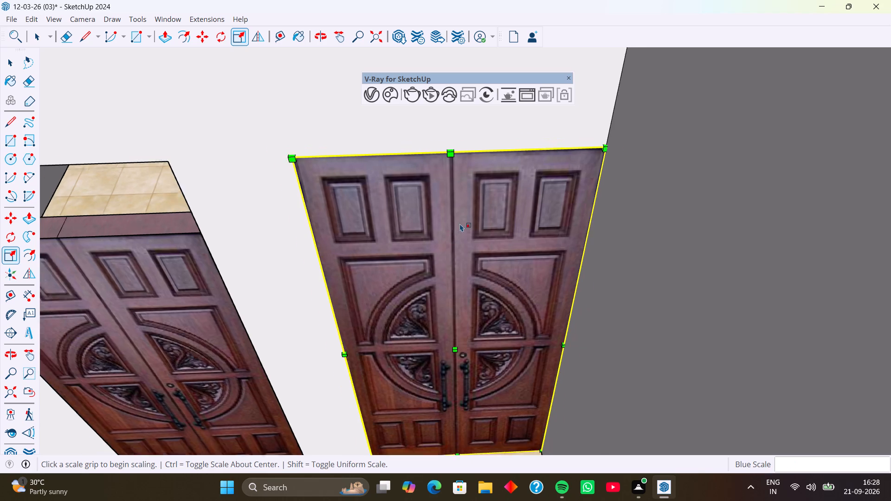
{"action": "scroll", "coordinate": [460, 224], "scroll_direction": "down", "scroll_amount": 3}
{"action": "middle_click_drag", "start_coordinate": [458, 244], "coordinate": [520, 83]}
{"action": "scroll", "coordinate": [533, 174], "scroll_direction": "down", "scroll_amount": 4}
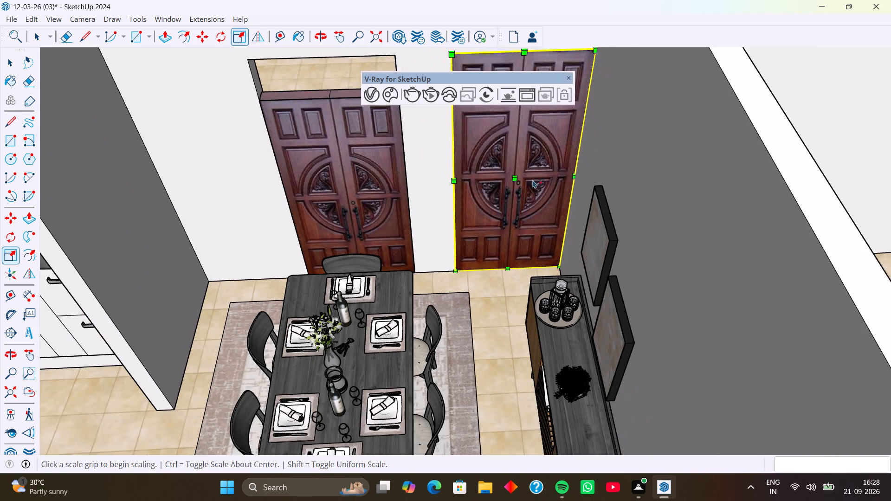
{"action": "middle_click_drag", "start_coordinate": [531, 175], "coordinate": [530, 180]}
{"action": "key", "text": "space"}
Scale the carved double door nearer the kitchen on the dining area's end wall upward by about 1.16 in height.
{"action": "scroll", "coordinate": [528, 191], "scroll_direction": "down", "scroll_amount": 1}
{"action": "middle_click_drag", "start_coordinate": [534, 187], "coordinate": [604, 150], "text": "shift"}
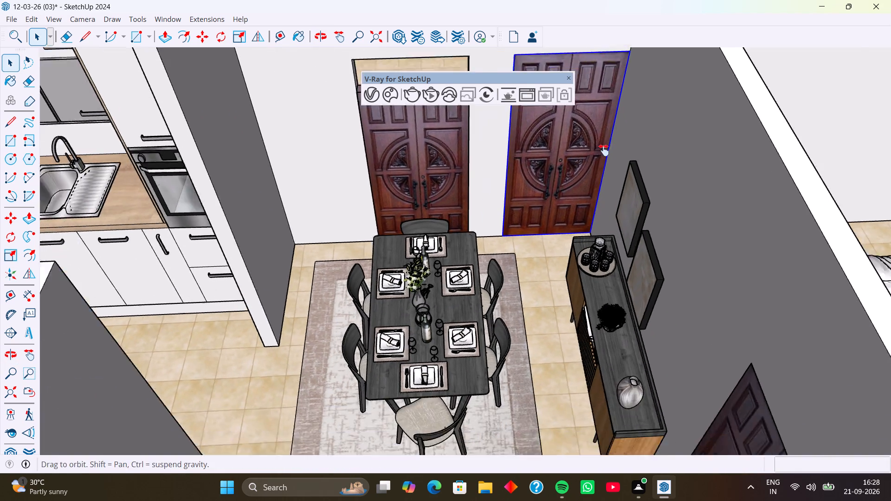
{"action": "middle_click_drag", "start_coordinate": [604, 150], "coordinate": [621, 140], "text": "shift"}
{"action": "left_click", "coordinate": [496, 138]}
{"action": "scroll", "coordinate": [521, 133], "scroll_direction": "down", "scroll_amount": 3}
{"action": "middle_click_drag", "start_coordinate": [521, 128], "coordinate": [504, 218]}
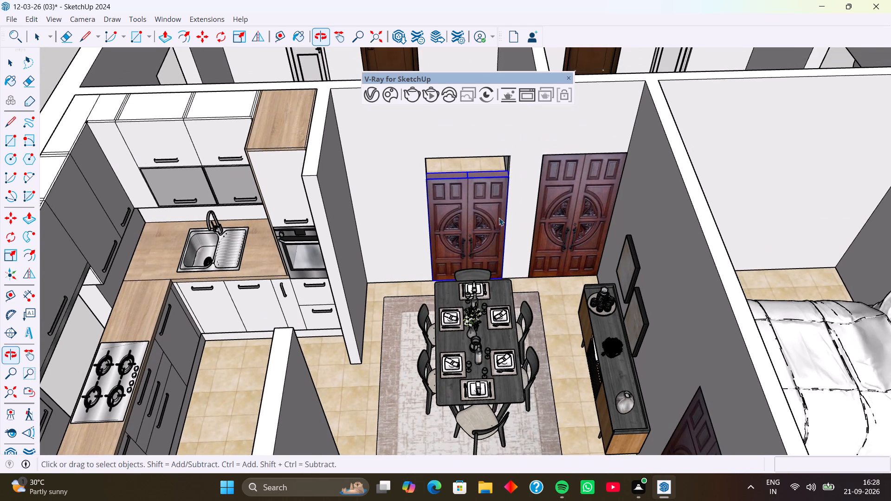
{"action": "middle_click_drag", "start_coordinate": [483, 195], "coordinate": [499, 194]}
{"action": "scroll", "coordinate": [475, 185], "scroll_direction": "up", "scroll_amount": 5}
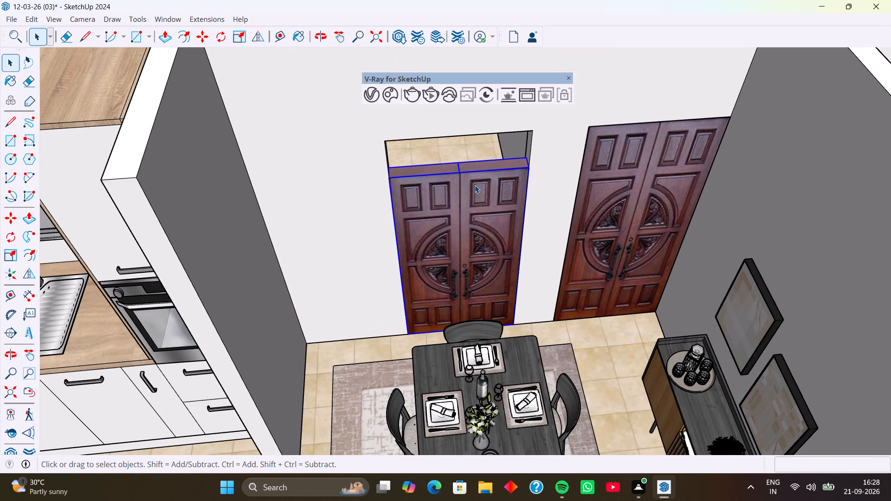
{"action": "key", "text": "s"}
{"action": "scroll", "coordinate": [457, 156], "scroll_direction": "up", "scroll_amount": 7}
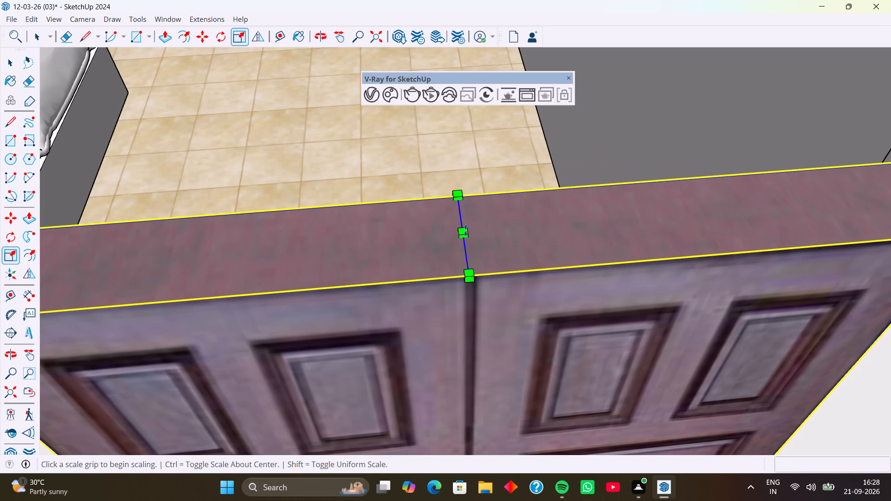
{"action": "left_click", "coordinate": [465, 230]}
{"action": "scroll", "coordinate": [478, 191], "scroll_direction": "down", "scroll_amount": 10}
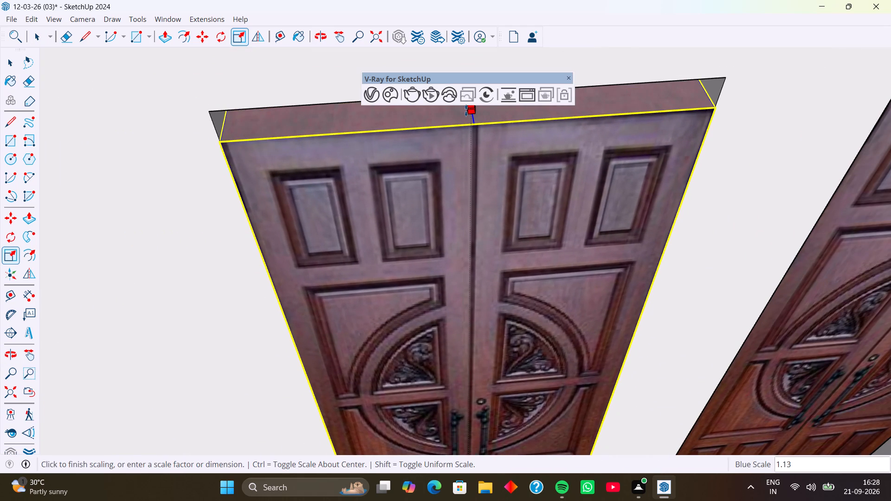
{"action": "middle_click_drag", "start_coordinate": [466, 110], "coordinate": [471, 201]}
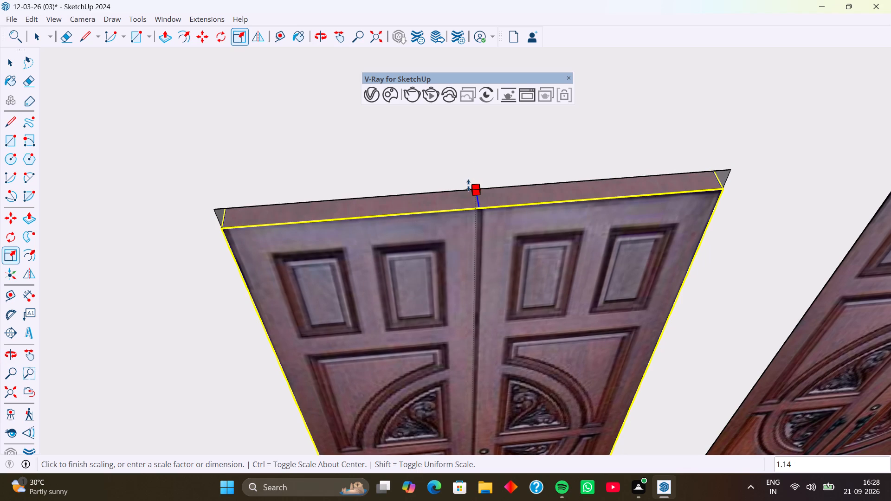
{"action": "scroll", "coordinate": [471, 182], "scroll_direction": "up", "scroll_amount": 4}
{"action": "middle_click_drag", "start_coordinate": [471, 183], "coordinate": [474, 116]}
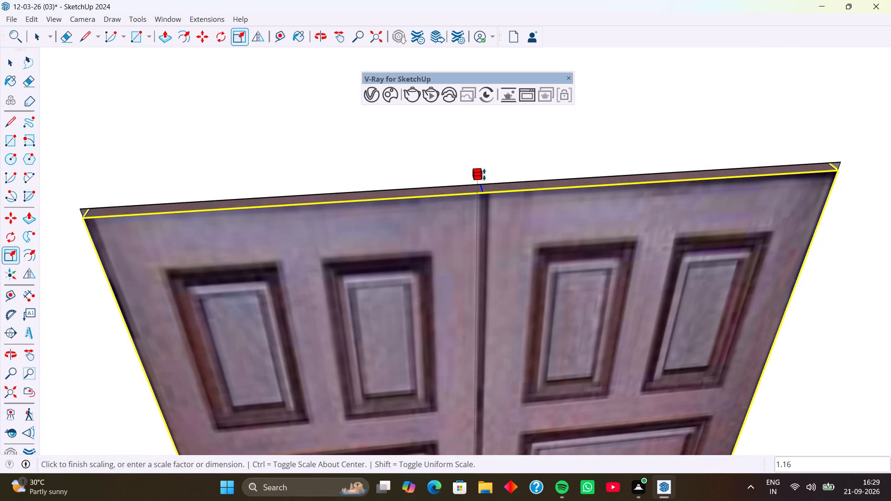
{"action": "left_click", "coordinate": [484, 174]}
Scale the same carved double door nearer the kitchen upward by a further 1.01 or so to meet its opening's top edge.
{"action": "middle_click_drag", "start_coordinate": [541, 209], "coordinate": [518, 138]}
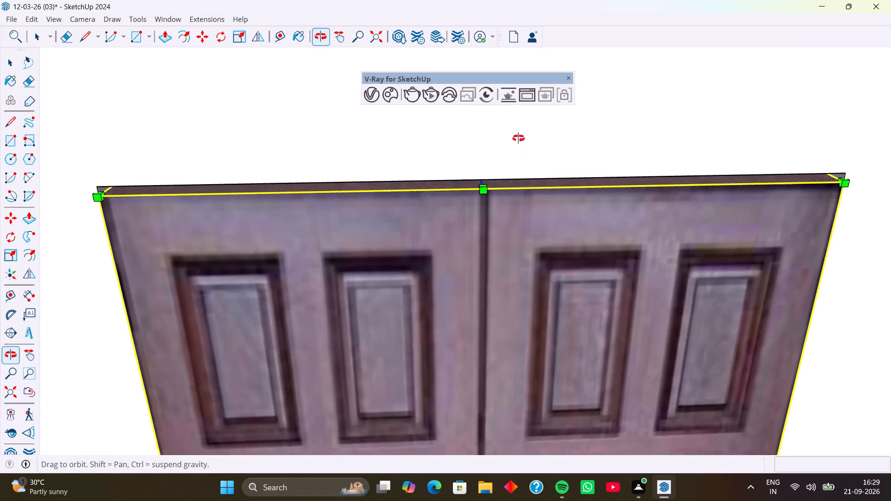
{"action": "middle_click_drag", "start_coordinate": [518, 138], "coordinate": [517, 124]}
{"action": "middle_click_drag", "start_coordinate": [537, 214], "coordinate": [521, 172]}
{"action": "scroll", "coordinate": [498, 181], "scroll_direction": "up", "scroll_amount": 3}
{"action": "scroll", "coordinate": [505, 197], "scroll_direction": "down", "scroll_amount": 5}
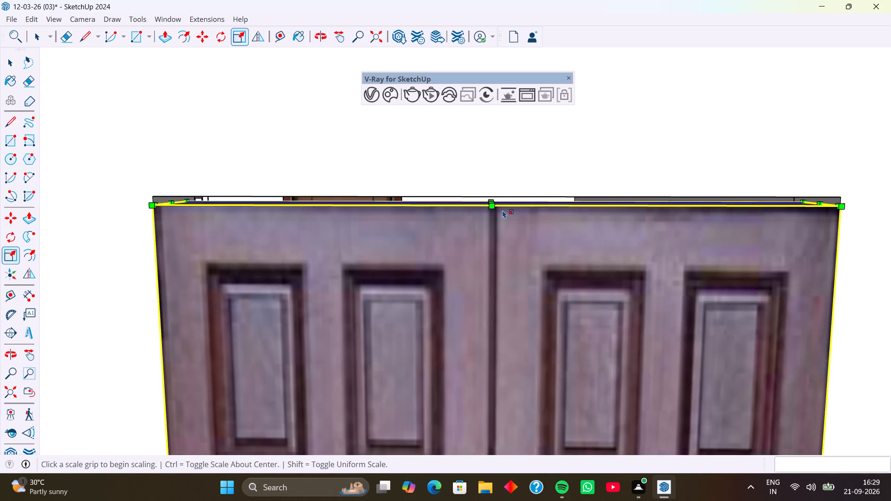
{"action": "middle_click_drag", "start_coordinate": [503, 211], "coordinate": [504, 225]}
{"action": "scroll", "coordinate": [488, 199], "scroll_direction": "up", "scroll_amount": 4}
{"action": "left_click", "coordinate": [493, 205]}
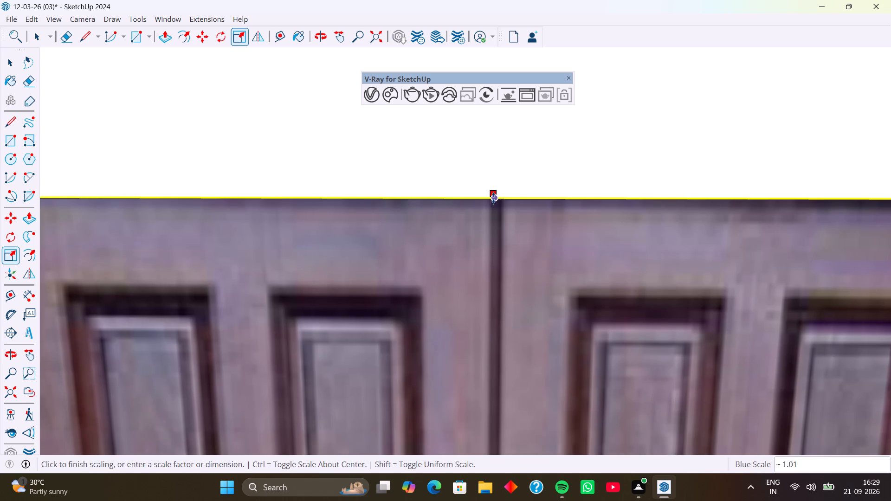
{"action": "left_click", "coordinate": [493, 198]}
{"action": "scroll", "coordinate": [531, 214], "scroll_direction": "down", "scroll_amount": 17}
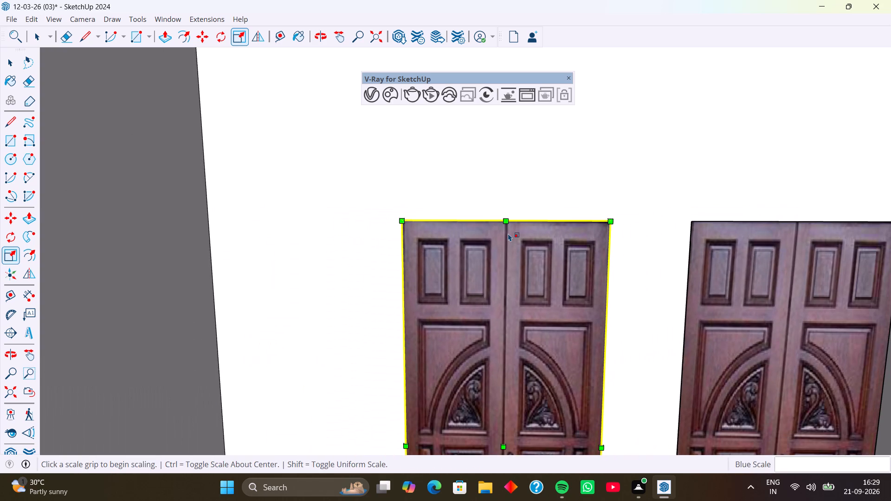
{"action": "key", "text": "space"}
Erase the vertical seam line on the staircase room's wall beside the doorway to the dining area.
{"action": "scroll", "coordinate": [508, 233], "scroll_direction": "down", "scroll_amount": 6}
{"action": "scroll", "coordinate": [547, 298], "scroll_direction": "down", "scroll_amount": 9}
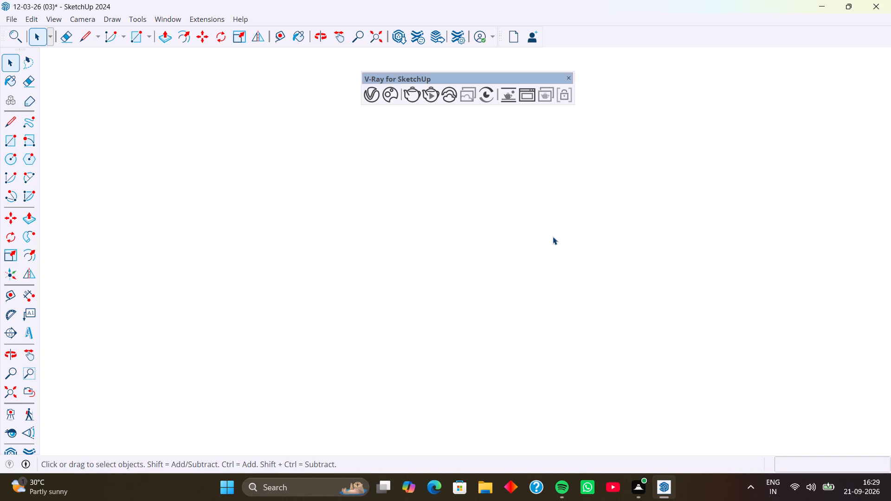
{"action": "scroll", "coordinate": [553, 237], "scroll_direction": "down", "scroll_amount": 14}
{"action": "scroll", "coordinate": [669, 233], "scroll_direction": "up", "scroll_amount": 1}
{"action": "scroll", "coordinate": [634, 236], "scroll_direction": "down", "scroll_amount": 20}
{"action": "scroll", "coordinate": [634, 236], "scroll_direction": "down", "scroll_amount": 2}
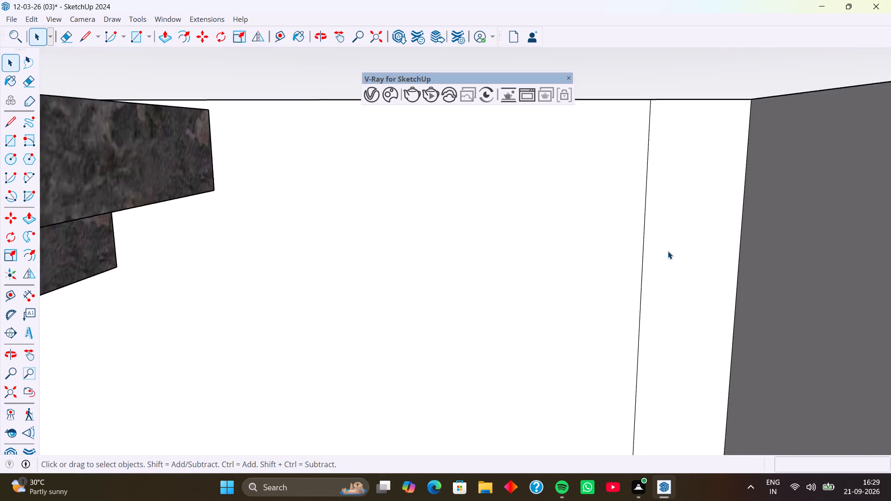
{"action": "scroll", "coordinate": [668, 251], "scroll_direction": "down", "scroll_amount": 17}
{"action": "middle_click_drag", "start_coordinate": [662, 228], "coordinate": [664, 305]}
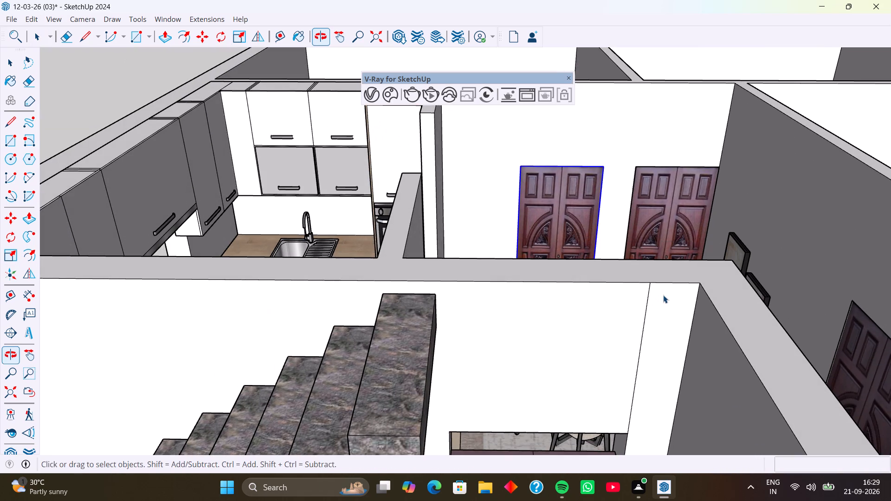
{"action": "middle_click_drag", "start_coordinate": [663, 306], "coordinate": [646, 245], "text": "shift"}
{"action": "scroll", "coordinate": [646, 245], "scroll_direction": "up", "scroll_amount": 1}
{"action": "scroll", "coordinate": [641, 289], "scroll_direction": "up", "scroll_amount": 3}
{"action": "triple_click", "coordinate": [640, 289]}
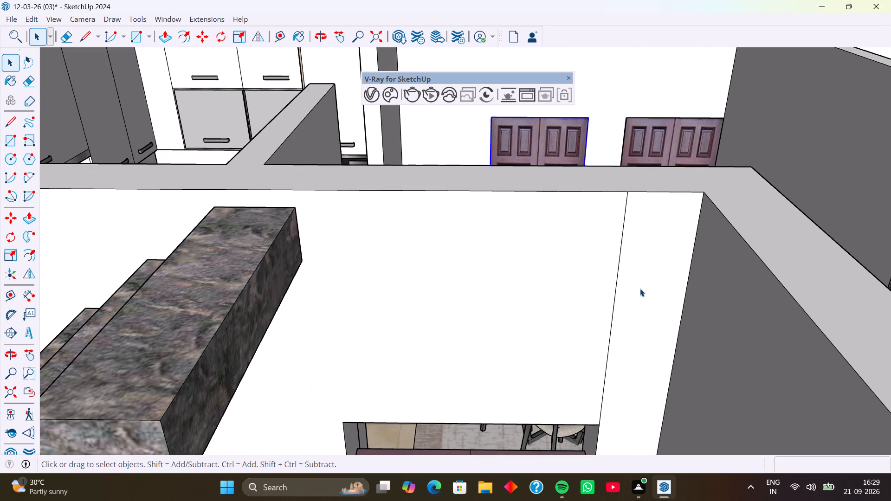
{"action": "left_click", "coordinate": [640, 289]}
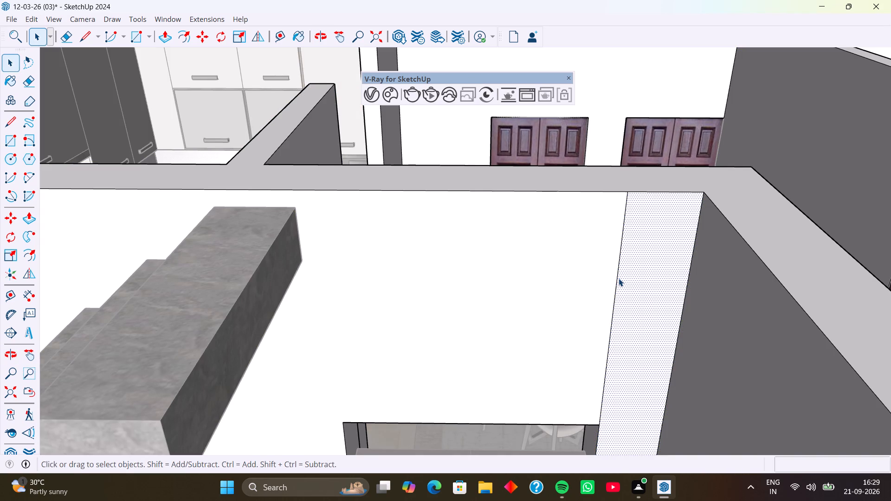
{"action": "key", "text": "e"}
{"action": "left_click", "coordinate": [619, 278]}
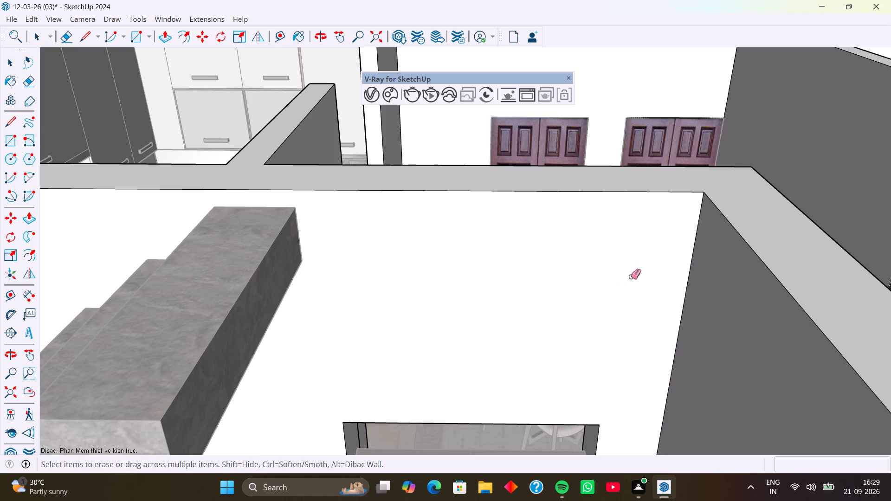
{"action": "key", "text": "space"}
Scale the carved double door in the staircase room's doorway upward by 1.14 in height.
{"action": "scroll", "coordinate": [574, 254], "scroll_direction": "down", "scroll_amount": 10}
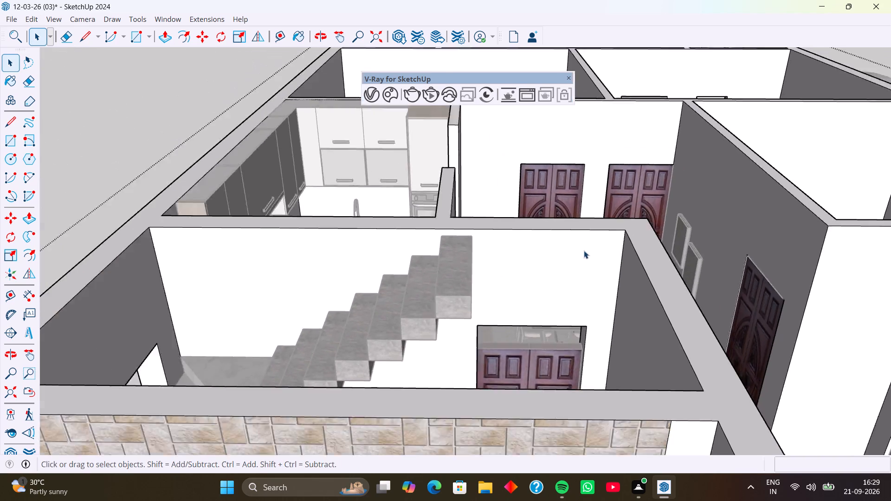
{"action": "scroll", "coordinate": [584, 250], "scroll_direction": "down", "scroll_amount": 3}
{"action": "middle_click_drag", "start_coordinate": [599, 308], "coordinate": [623, 304]}
{"action": "middle_click_drag", "start_coordinate": [594, 318], "coordinate": [593, 348]}
{"action": "scroll", "coordinate": [577, 360], "scroll_direction": "up", "scroll_amount": 2}
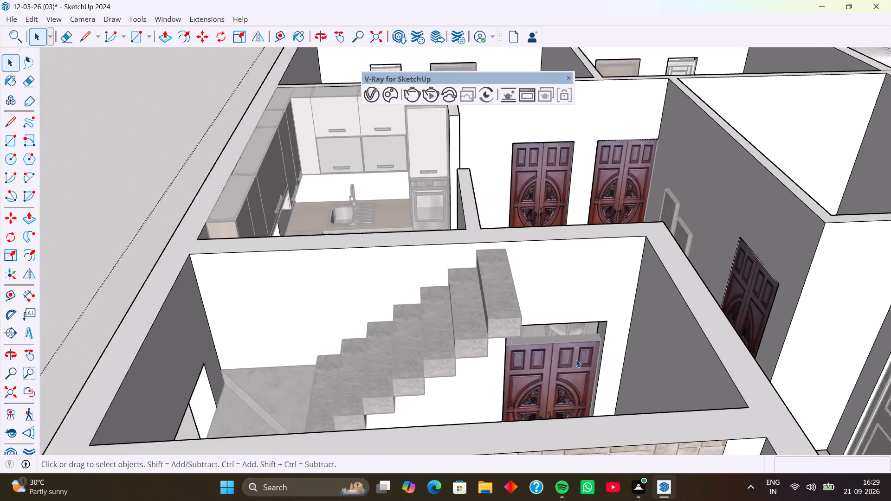
{"action": "scroll", "coordinate": [576, 360], "scroll_direction": "up", "scroll_amount": 2}
{"action": "left_click", "coordinate": [573, 365]}
{"action": "left_click", "coordinate": [64, 109]}
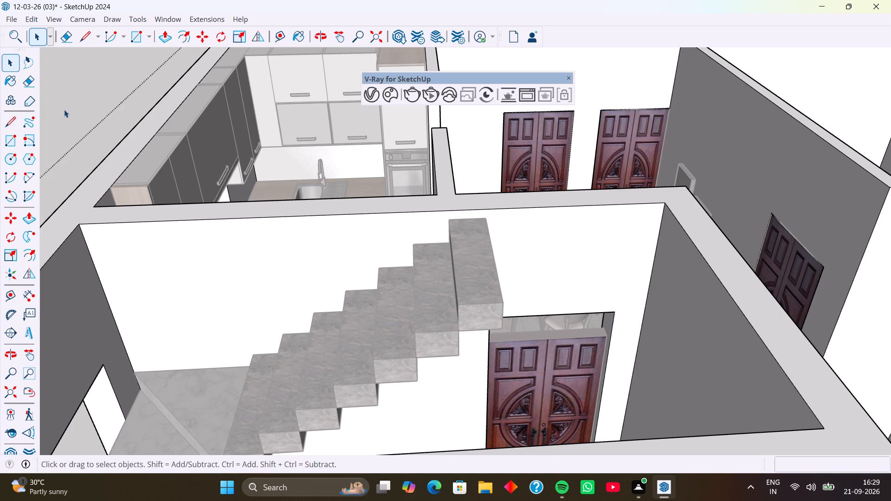
{"action": "left_click", "coordinate": [575, 360]}
{"action": "scroll", "coordinate": [573, 360], "scroll_direction": "down", "scroll_amount": 2}
{"action": "middle_click_drag", "start_coordinate": [571, 372], "coordinate": [558, 337]}
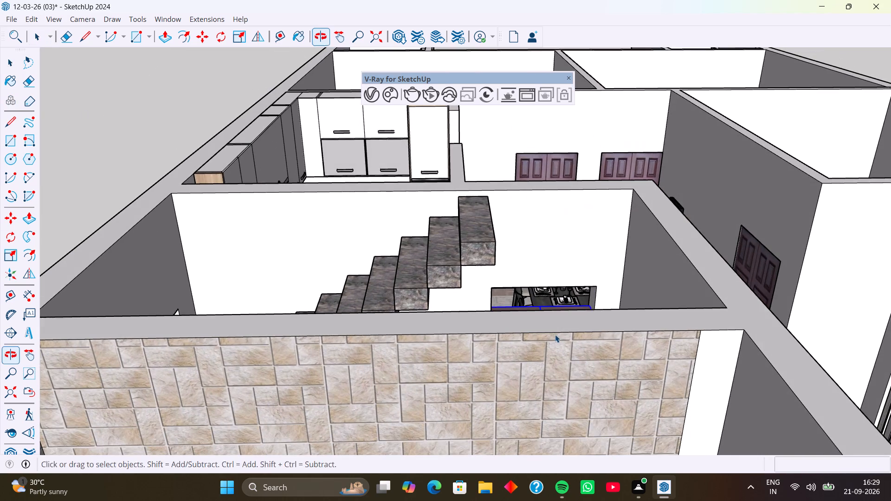
{"action": "key", "text": "s"}
{"action": "scroll", "coordinate": [552, 329], "scroll_direction": "up", "scroll_amount": 8}
{"action": "middle_click_drag", "start_coordinate": [549, 310], "coordinate": [559, 350]}
{"action": "scroll", "coordinate": [549, 264], "scroll_direction": "up", "scroll_amount": 2}
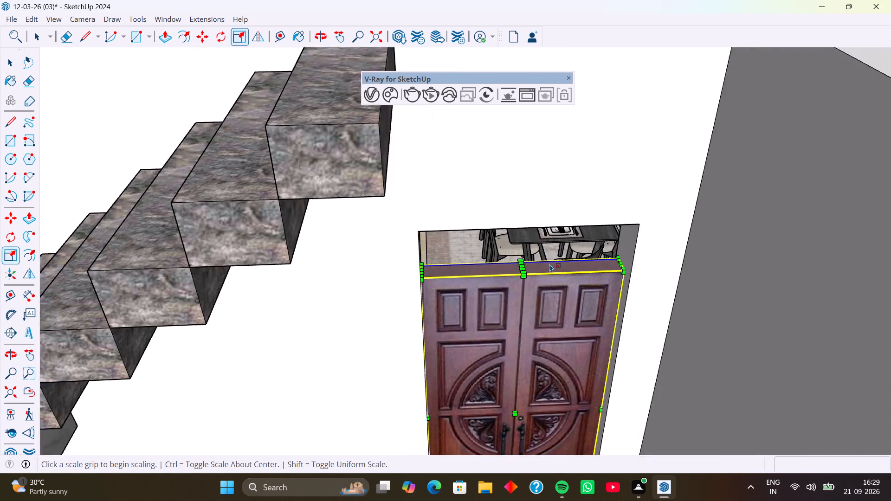
{"action": "scroll", "coordinate": [549, 264], "scroll_direction": "up", "scroll_amount": 9}
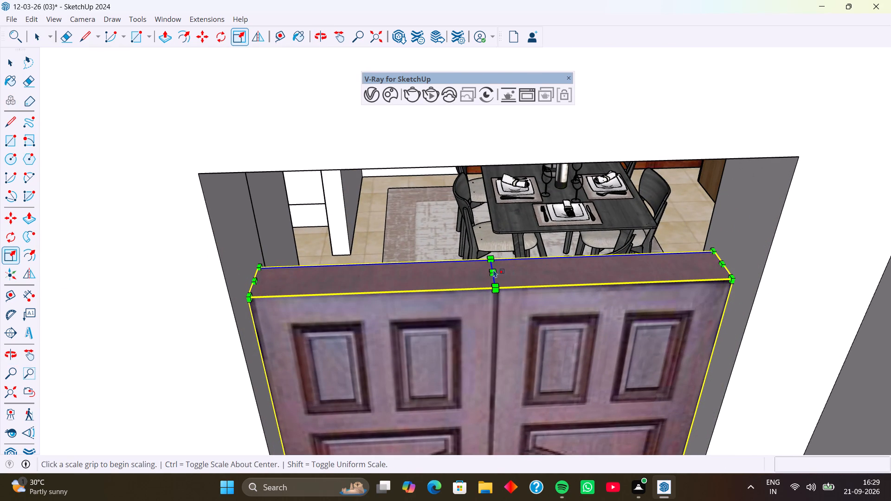
{"action": "left_click", "coordinate": [492, 270]}
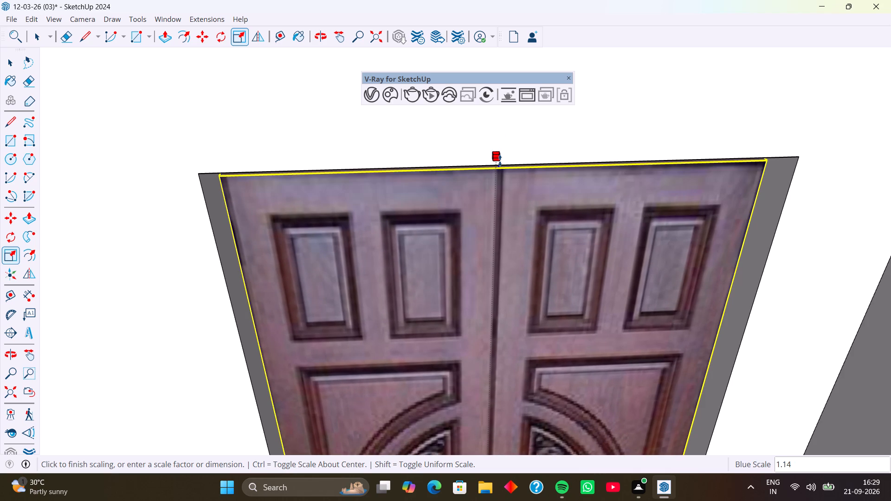
{"action": "left_click", "coordinate": [500, 161]}
Scale the staircase room's carved double door upward again by about 1.02 so it reaches the top of its opening.
{"action": "middle_click_drag", "start_coordinate": [494, 186], "coordinate": [515, 118]}
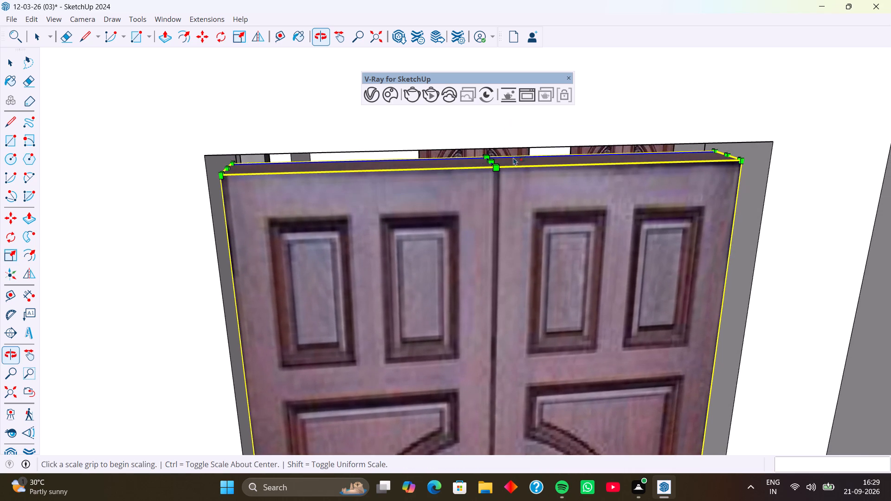
{"action": "scroll", "coordinate": [506, 161], "scroll_direction": "up", "scroll_amount": 4}
{"action": "left_click", "coordinate": [483, 164]}
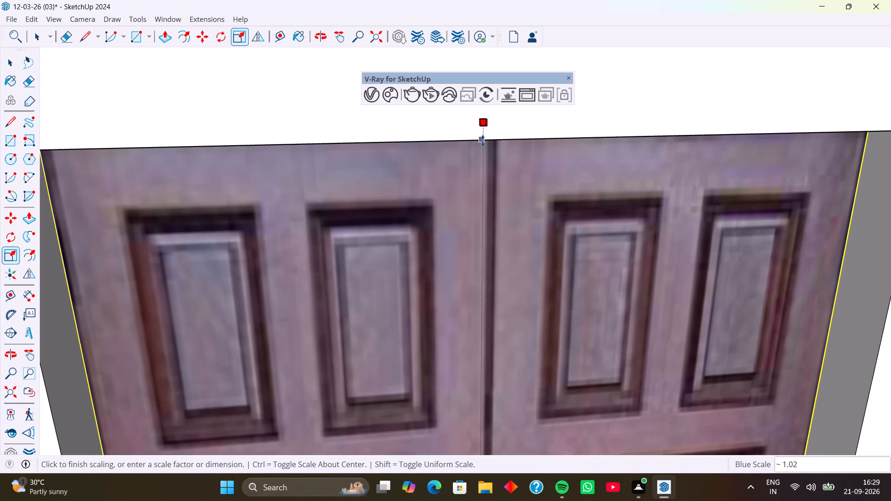
{"action": "left_click", "coordinate": [484, 140]}
{"action": "scroll", "coordinate": [517, 214], "scroll_direction": "down", "scroll_amount": 20}
{"action": "scroll", "coordinate": [517, 214], "scroll_direction": "down", "scroll_amount": 2}
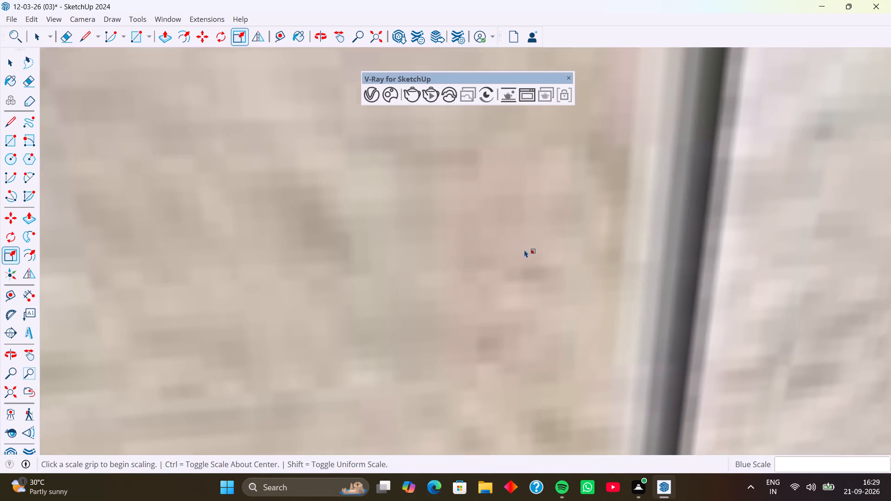
{"action": "key", "text": "space"}
Look over the staircase, kitchen, dining area and bedrooms to check how the doors fit their openings.
{"action": "scroll", "coordinate": [545, 240], "scroll_direction": "down", "scroll_amount": 6}
{"action": "scroll", "coordinate": [660, 269], "scroll_direction": "down", "scroll_amount": 10}
{"action": "scroll", "coordinate": [671, 272], "scroll_direction": "down", "scroll_amount": 13}
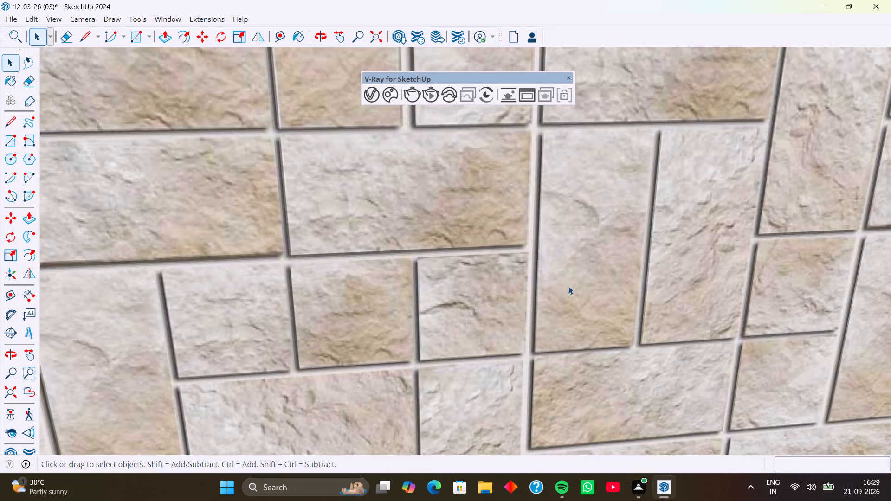
{"action": "scroll", "coordinate": [568, 286], "scroll_direction": "down", "scroll_amount": 17}
{"action": "middle_click_drag", "start_coordinate": [517, 231], "coordinate": [550, 289]}
{"action": "scroll", "coordinate": [569, 280], "scroll_direction": "down", "scroll_amount": 4}
{"action": "middle_click_drag", "start_coordinate": [566, 281], "coordinate": [574, 280]}
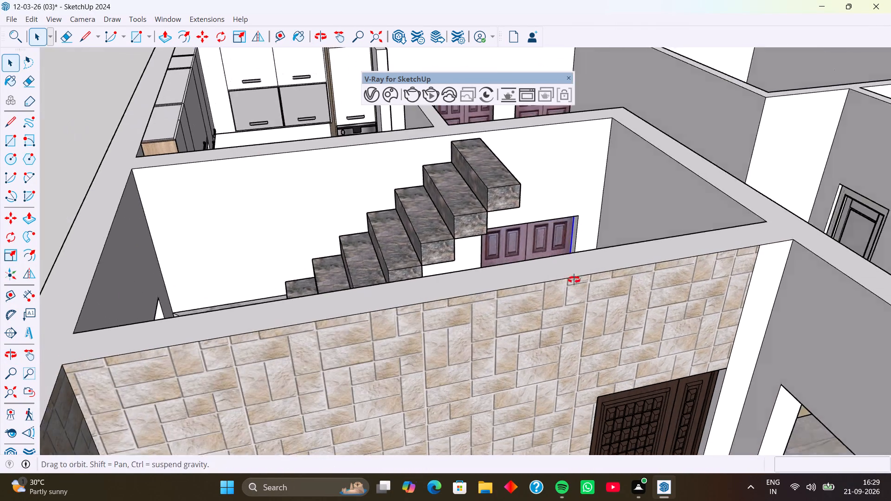
{"action": "middle_click_drag", "start_coordinate": [574, 280], "coordinate": [697, 341]}
{"action": "middle_click_drag", "start_coordinate": [613, 295], "coordinate": [658, 300]}
{"action": "scroll", "coordinate": [677, 270], "scroll_direction": "down", "scroll_amount": 3}
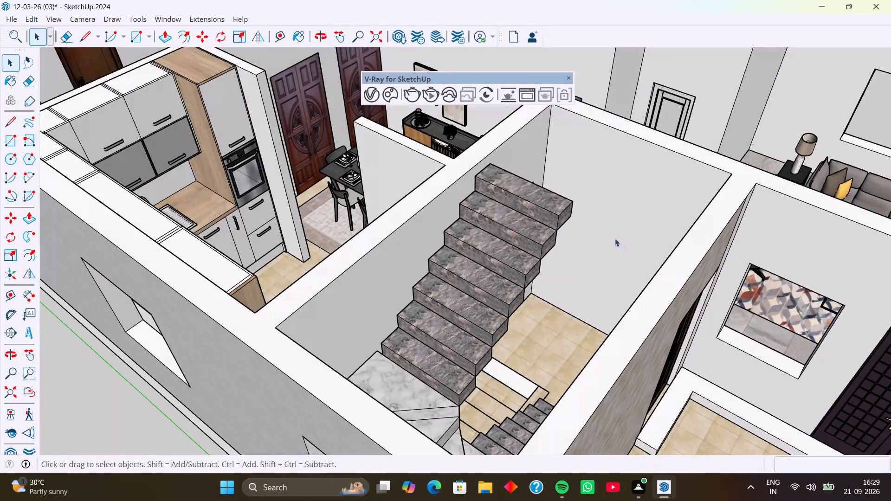
{"action": "middle_click_drag", "start_coordinate": [612, 235], "coordinate": [646, 392]}
{"action": "middle_click_drag", "start_coordinate": [549, 298], "coordinate": [640, 285]}
{"action": "middle_click_drag", "start_coordinate": [559, 298], "coordinate": [690, 303]}
{"action": "middle_click_drag", "start_coordinate": [637, 276], "coordinate": [635, 276]}
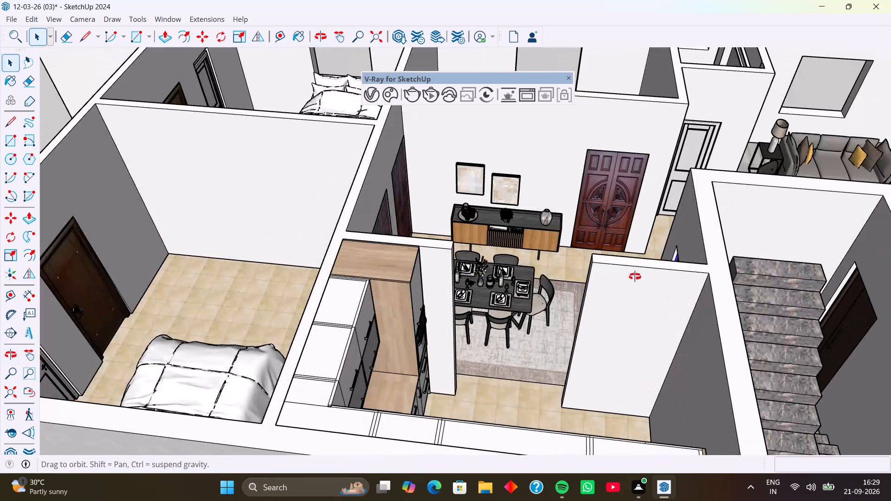
{"action": "middle_click_drag", "start_coordinate": [635, 276], "coordinate": [530, 293]}
{"action": "middle_click_drag", "start_coordinate": [564, 280], "coordinate": [643, 403]}
{"action": "middle_click_drag", "start_coordinate": [597, 354], "coordinate": [499, 310]}
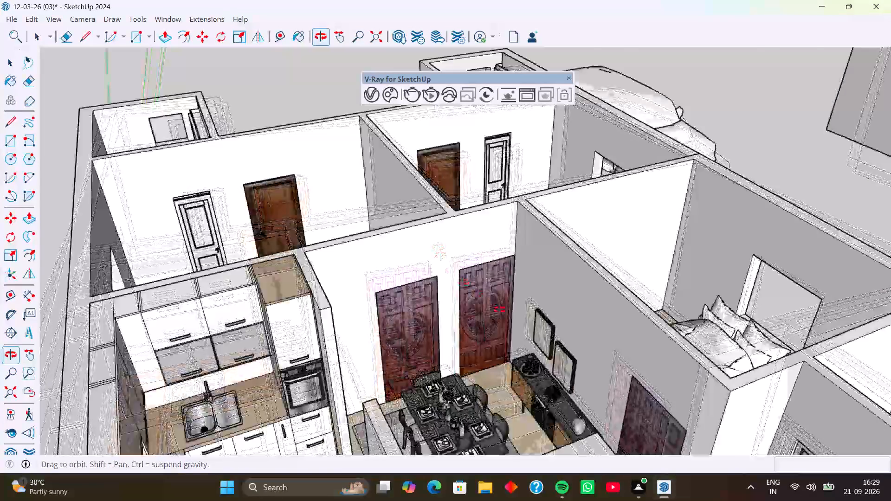
{"action": "middle_click_drag", "start_coordinate": [499, 310], "coordinate": [679, 407]}
{"action": "middle_click_drag", "start_coordinate": [542, 375], "coordinate": [565, 258]}
{"action": "middle_click_drag", "start_coordinate": [562, 353], "coordinate": [386, 361]}
{"action": "middle_click_drag", "start_coordinate": [495, 381], "coordinate": [400, 358]}
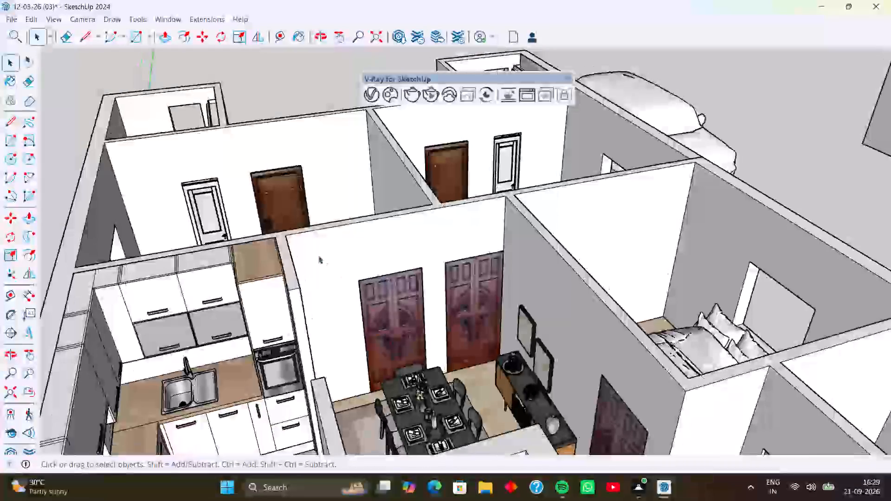
Scale the white panelled door in the bedroom behind the kitchen upward by about 1.04 to fill its opening.
{"action": "scroll", "coordinate": [313, 250], "scroll_direction": "up", "scroll_amount": 1}
{"action": "scroll", "coordinate": [259, 260], "scroll_direction": "up", "scroll_amount": 2}
{"action": "middle_click_drag", "start_coordinate": [206, 182], "coordinate": [385, 273], "text": "shift"}
{"action": "scroll", "coordinate": [374, 296], "scroll_direction": "up", "scroll_amount": 5}
{"action": "middle_click_drag", "start_coordinate": [362, 298], "coordinate": [326, 273]}
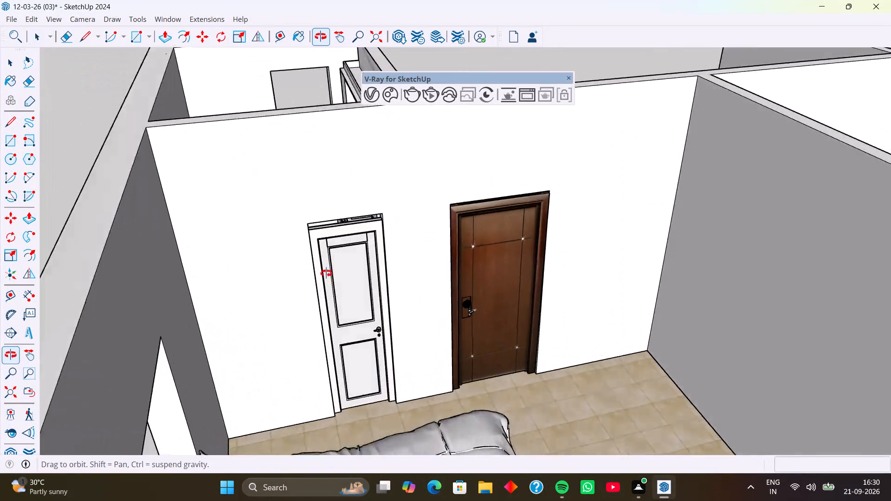
{"action": "middle_click_drag", "start_coordinate": [326, 273], "coordinate": [320, 263]}
{"action": "left_click", "coordinate": [335, 249]}
{"action": "scroll", "coordinate": [339, 226], "scroll_direction": "up", "scroll_amount": 3}
{"action": "key", "text": "s"}
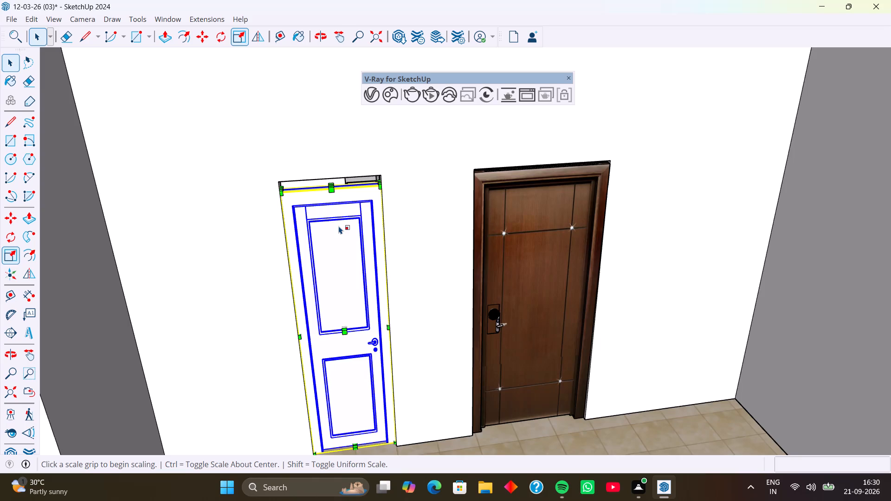
{"action": "scroll", "coordinate": [325, 174], "scroll_direction": "up", "scroll_amount": 3}
{"action": "middle_click_drag", "start_coordinate": [353, 206], "coordinate": [352, 219]}
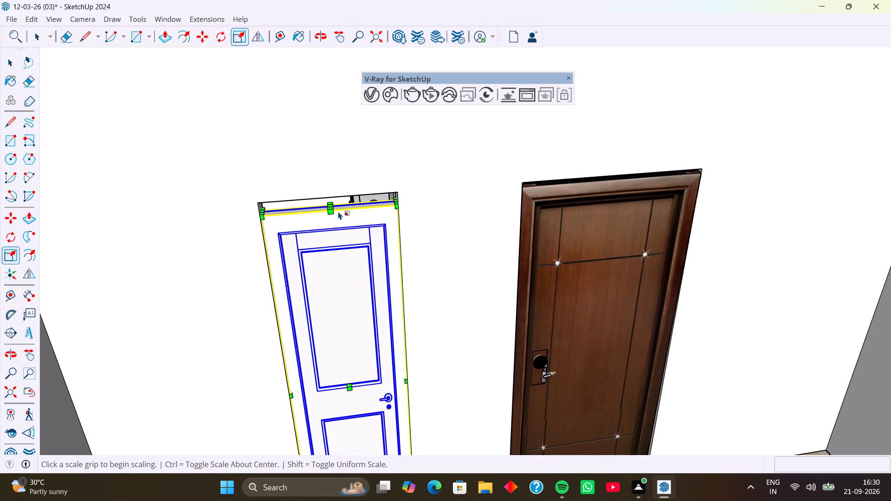
{"action": "scroll", "coordinate": [338, 212], "scroll_direction": "up", "scroll_amount": 17}
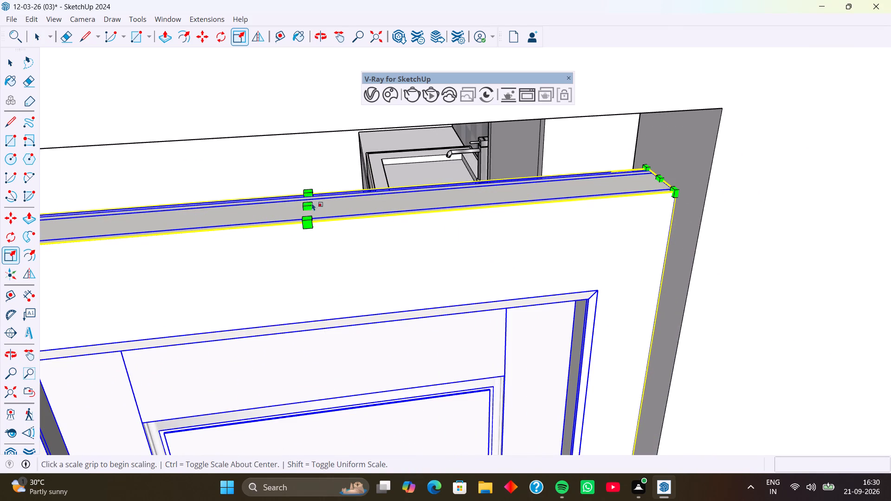
{"action": "left_click", "coordinate": [311, 206]}
{"action": "left_click", "coordinate": [303, 133]}
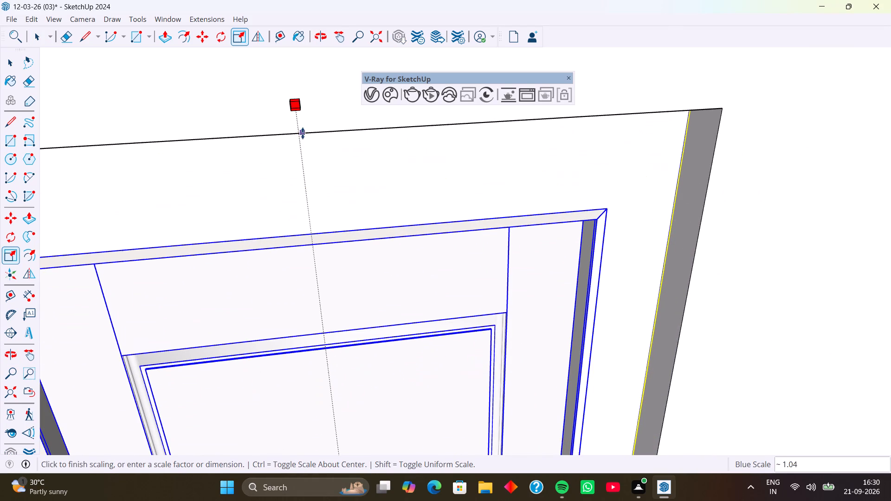
{"action": "scroll", "coordinate": [340, 187], "scroll_direction": "down", "scroll_amount": 18}
{"action": "key", "text": "space"}
{"action": "scroll", "coordinate": [353, 226], "scroll_direction": "down", "scroll_amount": 8}
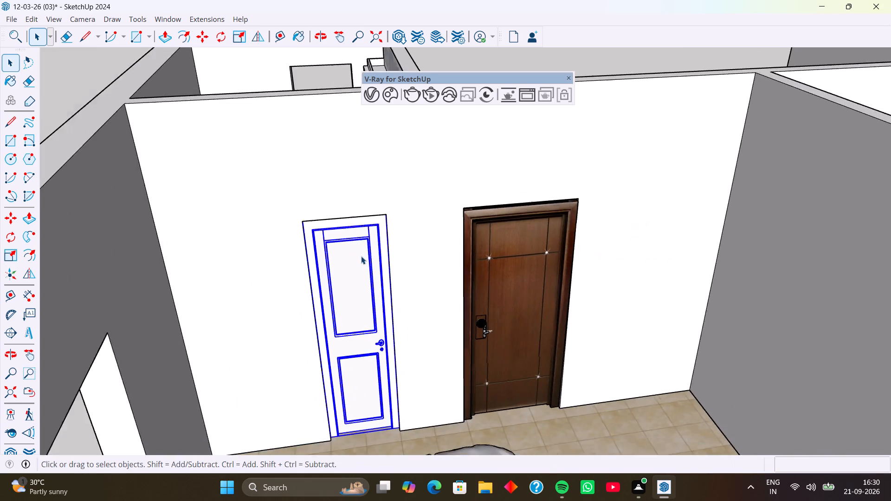
{"action": "scroll", "coordinate": [361, 256], "scroll_direction": "down", "scroll_amount": 4}
{"action": "middle_click_drag", "start_coordinate": [405, 288], "coordinate": [393, 290]}
{"action": "left_click_drag", "start_coordinate": [162, 205], "coordinate": [167, 205]}
Scale the white panelled door in the adjoining bedroom, beside the wooden door, upward toward the top of its opening.
{"action": "middle_click_drag", "start_coordinate": [357, 266], "coordinate": [288, 263]}
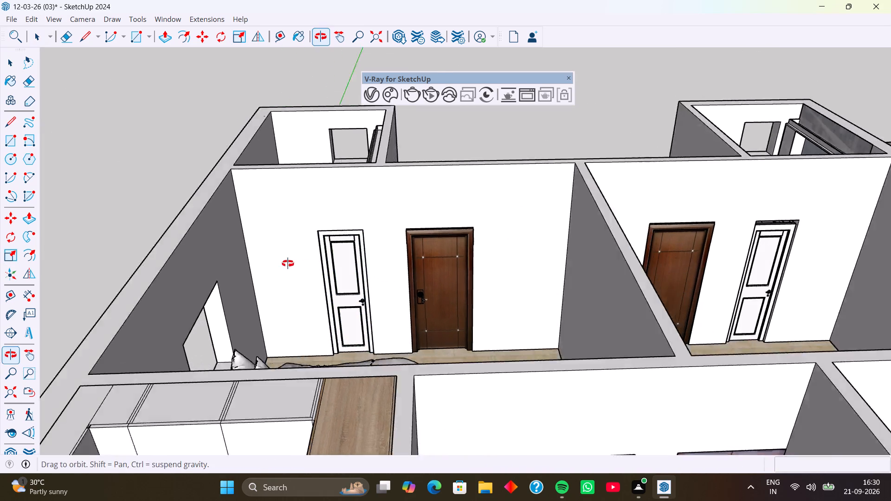
{"action": "middle_click_drag", "start_coordinate": [288, 263], "coordinate": [284, 263]}
{"action": "scroll", "coordinate": [376, 268], "scroll_direction": "down", "scroll_amount": 3}
{"action": "scroll", "coordinate": [691, 281], "scroll_direction": "up", "scroll_amount": 9}
{"action": "left_click", "coordinate": [657, 267]}
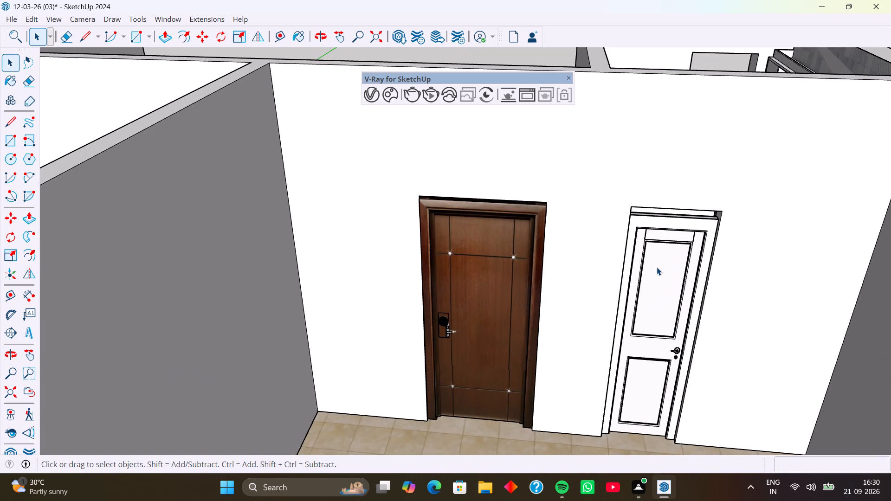
{"action": "key", "text": "s"}
{"action": "middle_click_drag", "start_coordinate": [662, 239], "coordinate": [663, 259]}
{"action": "scroll", "coordinate": [683, 235], "scroll_direction": "up", "scroll_amount": 16}
{"action": "left_click", "coordinate": [664, 224]}
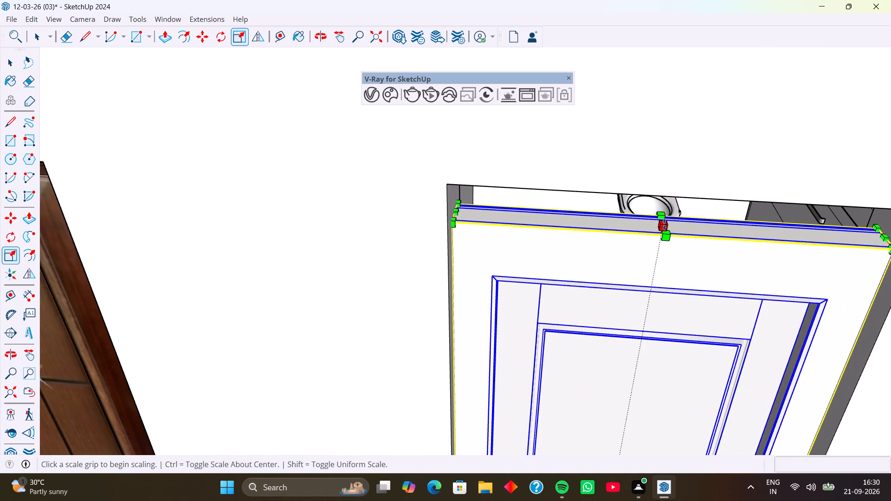
{"action": "left_click", "coordinate": [671, 190]}
Scale the same white panelled door upward again by about 1.01 so it meets the top of its opening.
{"action": "scroll", "coordinate": [645, 280], "scroll_direction": "down", "scroll_amount": 4}
{"action": "middle_click_drag", "start_coordinate": [636, 334], "coordinate": [646, 276]}
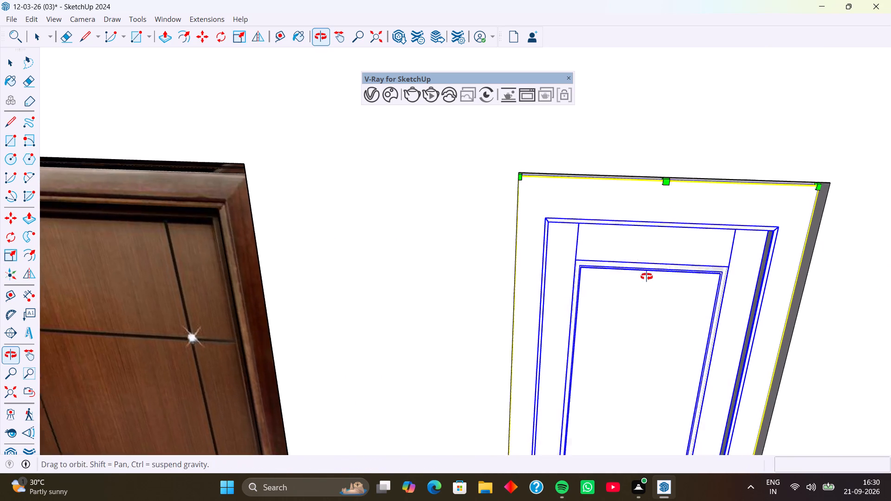
{"action": "middle_click_drag", "start_coordinate": [646, 276], "coordinate": [646, 276]}
{"action": "scroll", "coordinate": [655, 201], "scroll_direction": "up", "scroll_amount": 4}
{"action": "middle_click_drag", "start_coordinate": [663, 165], "coordinate": [659, 206]}
{"action": "scroll", "coordinate": [683, 134], "scroll_direction": "up", "scroll_amount": 4}
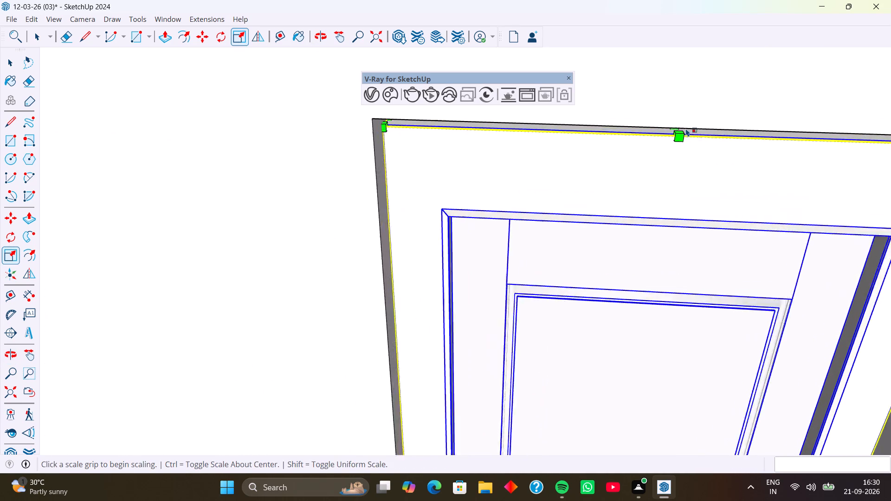
{"action": "middle_click_drag", "start_coordinate": [682, 140], "coordinate": [662, 221], "text": "shift"}
{"action": "scroll", "coordinate": [680, 240], "scroll_direction": "up", "scroll_amount": 1}
{"action": "middle_click_drag", "start_coordinate": [678, 237], "coordinate": [691, 200]}
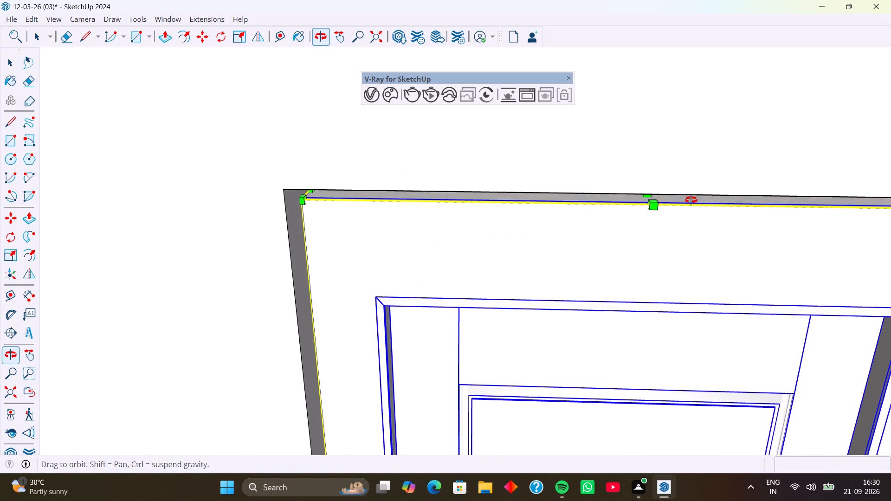
{"action": "middle_click_drag", "start_coordinate": [691, 200], "coordinate": [691, 193]}
{"action": "scroll", "coordinate": [643, 197], "scroll_direction": "up", "scroll_amount": 2}
{"action": "left_click", "coordinate": [643, 197]}
{"action": "left_click", "coordinate": [649, 176]}
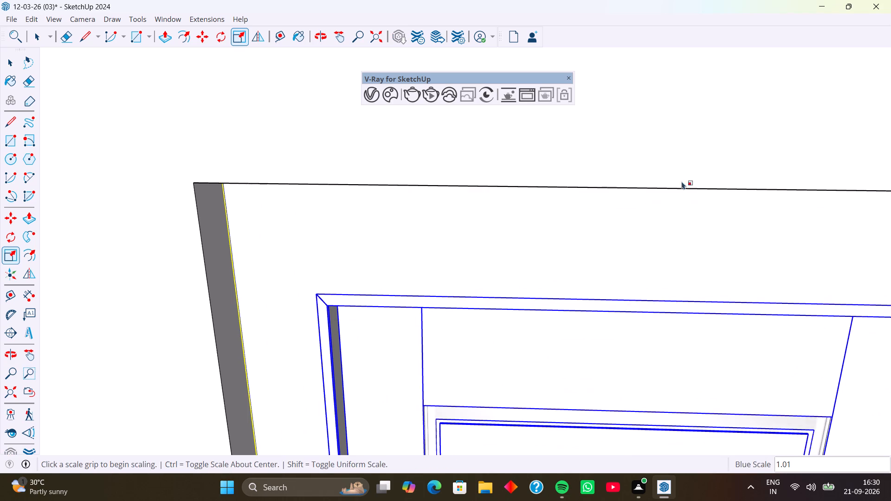
{"action": "scroll", "coordinate": [582, 257], "scroll_direction": "down", "scroll_amount": 18}
{"action": "middle_click_drag", "start_coordinate": [566, 300], "coordinate": [579, 233]}
{"action": "key", "text": "space"}
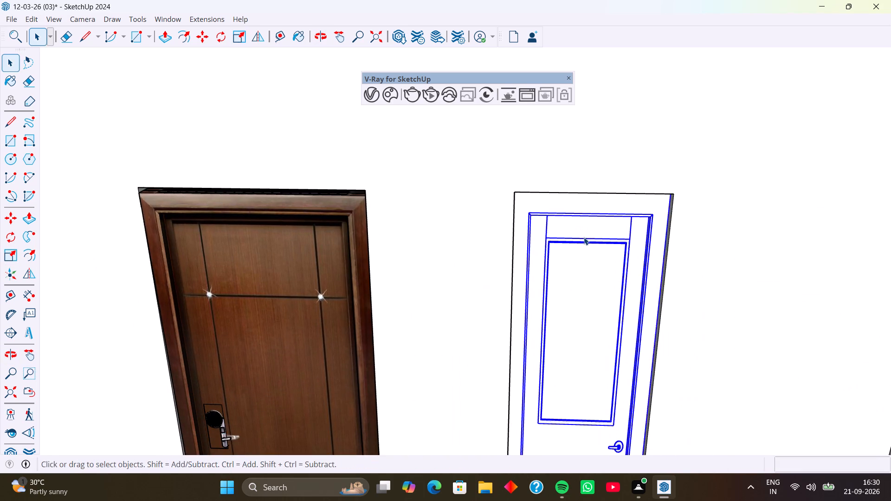
Look over the bedrooms, dining area, front facade and the long side wall with its three windows.
{"action": "scroll", "coordinate": [581, 248], "scroll_direction": "down", "scroll_amount": 5}
{"action": "scroll", "coordinate": [588, 374], "scroll_direction": "down", "scroll_amount": 10}
{"action": "left_click", "coordinate": [745, 218]}
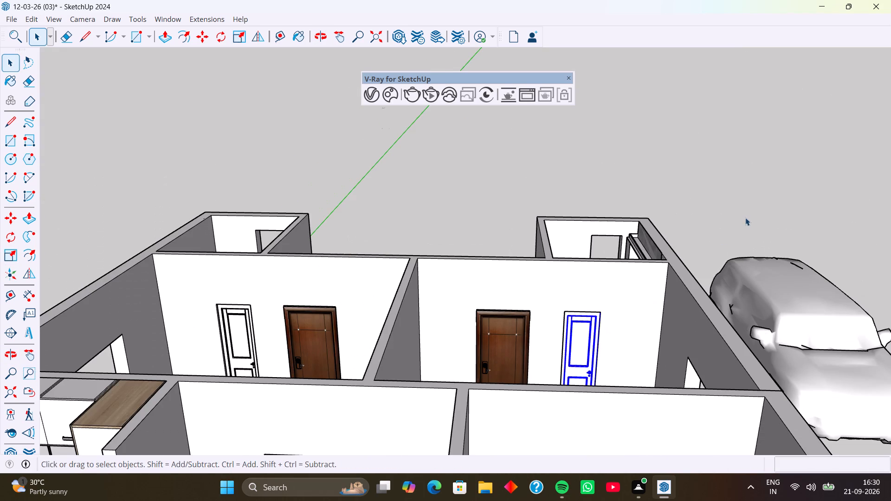
{"action": "scroll", "coordinate": [605, 317], "scroll_direction": "down", "scroll_amount": 4}
{"action": "middle_click_drag", "start_coordinate": [599, 384], "coordinate": [596, 261], "text": "shift"}
{"action": "middle_click_drag", "start_coordinate": [608, 311], "coordinate": [563, 315]}
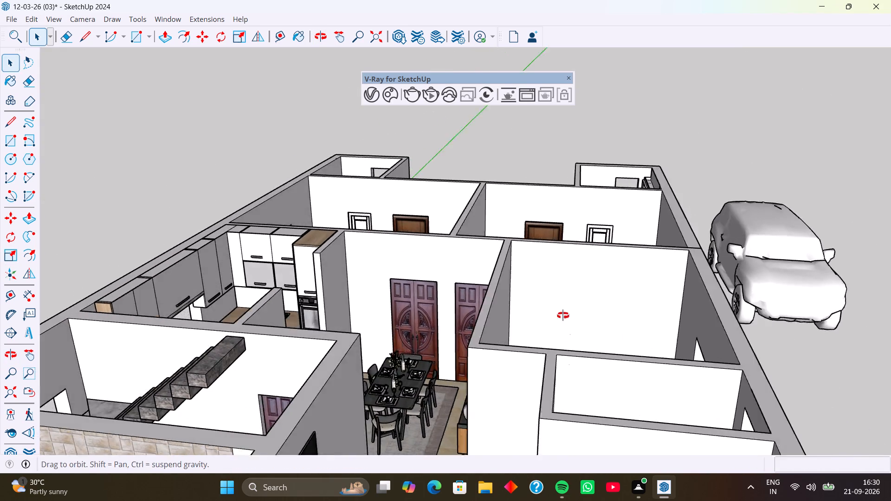
{"action": "middle_click_drag", "start_coordinate": [563, 315], "coordinate": [549, 313]}
{"action": "middle_click_drag", "start_coordinate": [478, 332], "coordinate": [638, 306]}
{"action": "middle_click_drag", "start_coordinate": [626, 329], "coordinate": [600, 312]}
{"action": "middle_click_drag", "start_coordinate": [579, 311], "coordinate": [527, 287]}
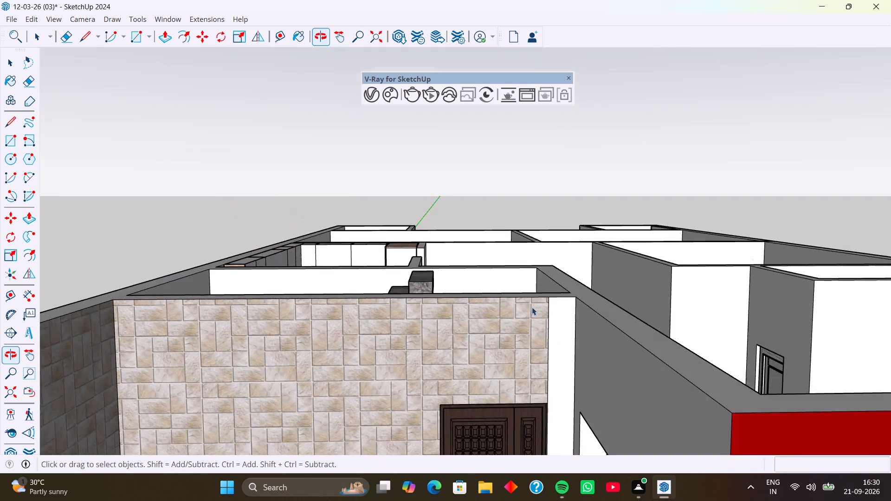
{"action": "scroll", "coordinate": [532, 328], "scroll_direction": "down", "scroll_amount": 12}
{"action": "middle_click_drag", "start_coordinate": [529, 370], "coordinate": [536, 263]}
{"action": "middle_click_drag", "start_coordinate": [551, 311], "coordinate": [643, 398]}
{"action": "middle_click_drag", "start_coordinate": [574, 379], "coordinate": [628, 382]}
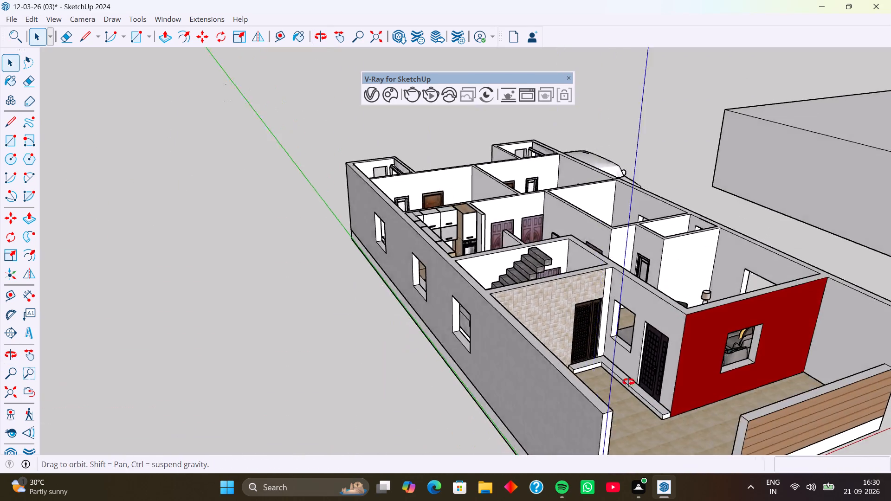
{"action": "middle_click_drag", "start_coordinate": [628, 382], "coordinate": [695, 379]}
{"action": "middle_click_drag", "start_coordinate": [507, 334], "coordinate": [638, 366]}
{"action": "middle_click_drag", "start_coordinate": [523, 299], "coordinate": [502, 274], "text": "shift"}
{"action": "middle_click_drag", "start_coordinate": [515, 319], "coordinate": [544, 233]}
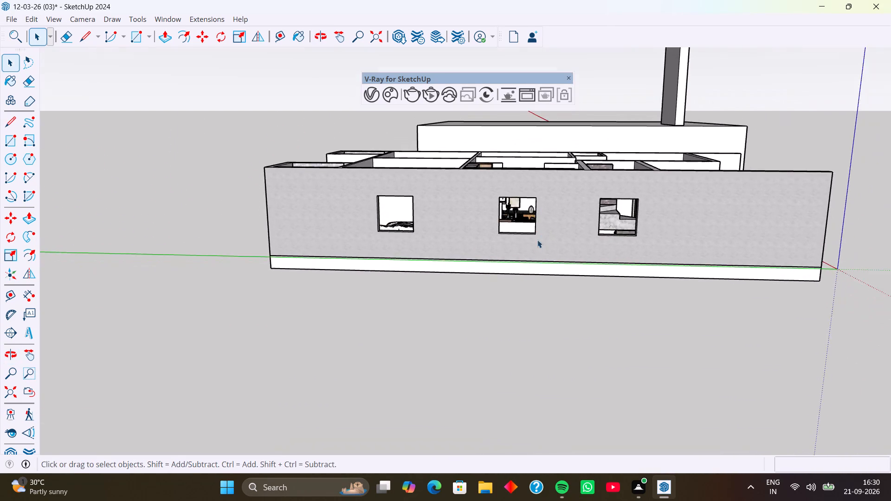
{"action": "scroll", "coordinate": [532, 238], "scroll_direction": "up", "scroll_amount": 5}
{"action": "scroll", "coordinate": [527, 244], "scroll_direction": "down", "scroll_amount": 9}
{"action": "middle_click_drag", "start_coordinate": [554, 239], "coordinate": [443, 278]}
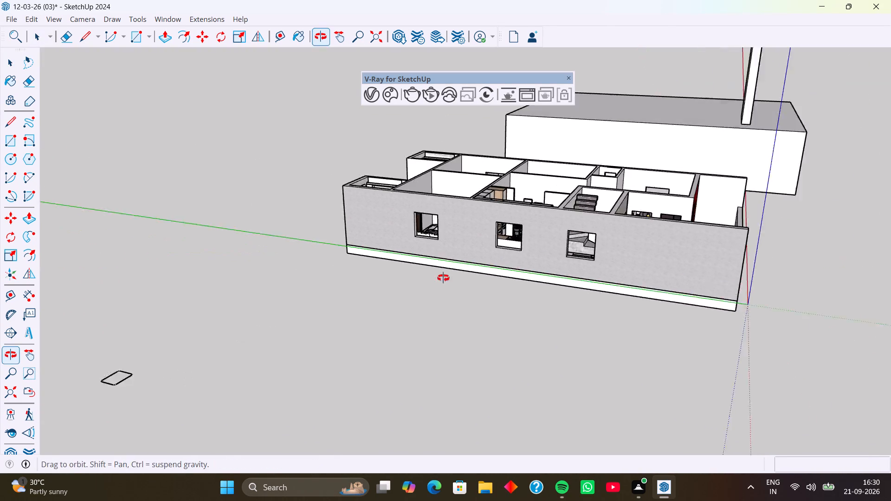
{"action": "middle_click_drag", "start_coordinate": [443, 278], "coordinate": [423, 278]}
{"action": "middle_click_drag", "start_coordinate": [521, 255], "coordinate": [405, 308]}
{"action": "middle_click_drag", "start_coordinate": [564, 282], "coordinate": [389, 310]}
{"action": "middle_click_drag", "start_coordinate": [574, 257], "coordinate": [433, 301]}
Open the kitchen cabinet group for editing.
{"action": "scroll", "coordinate": [443, 259], "scroll_direction": "up", "scroll_amount": 7}
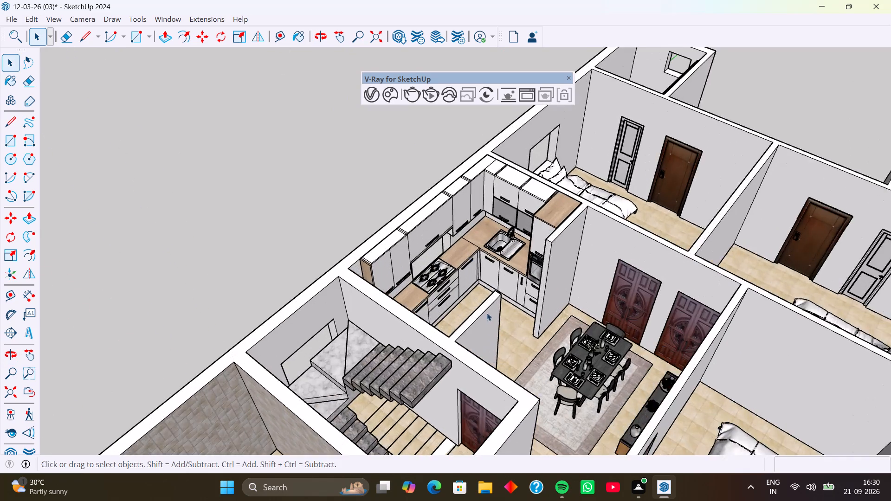
{"action": "middle_click_drag", "start_coordinate": [479, 318], "coordinate": [390, 316]}
{"action": "scroll", "coordinate": [455, 258], "scroll_direction": "up", "scroll_amount": 3}
{"action": "triple_click", "coordinate": [459, 254]}
{"action": "left_click", "coordinate": [459, 254]}
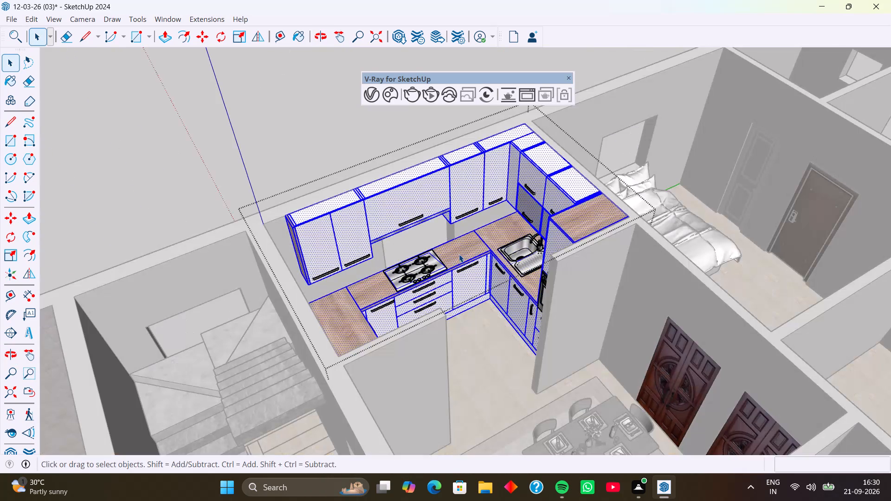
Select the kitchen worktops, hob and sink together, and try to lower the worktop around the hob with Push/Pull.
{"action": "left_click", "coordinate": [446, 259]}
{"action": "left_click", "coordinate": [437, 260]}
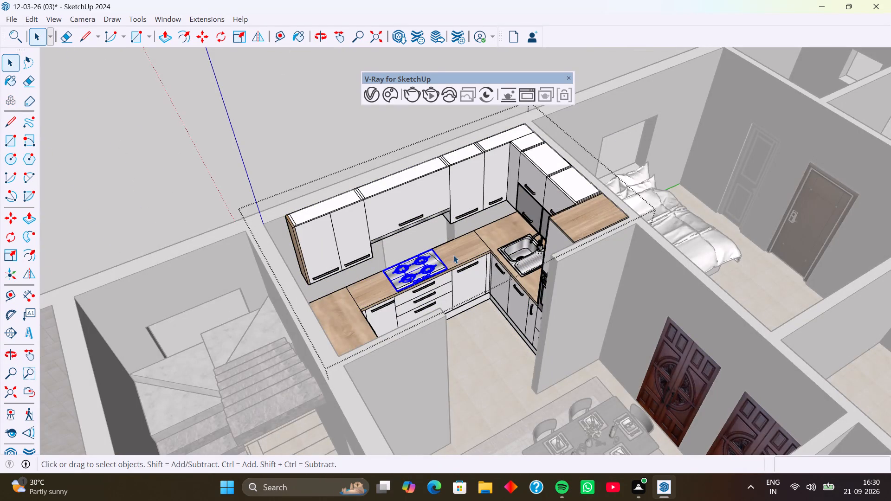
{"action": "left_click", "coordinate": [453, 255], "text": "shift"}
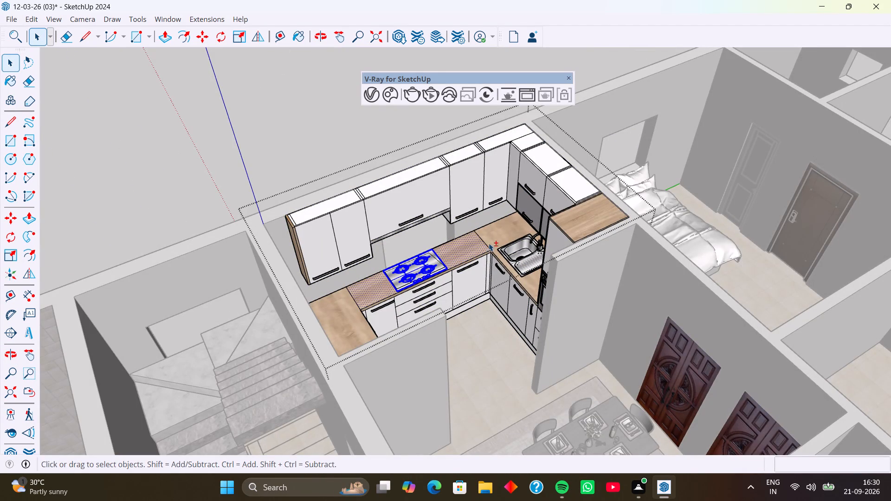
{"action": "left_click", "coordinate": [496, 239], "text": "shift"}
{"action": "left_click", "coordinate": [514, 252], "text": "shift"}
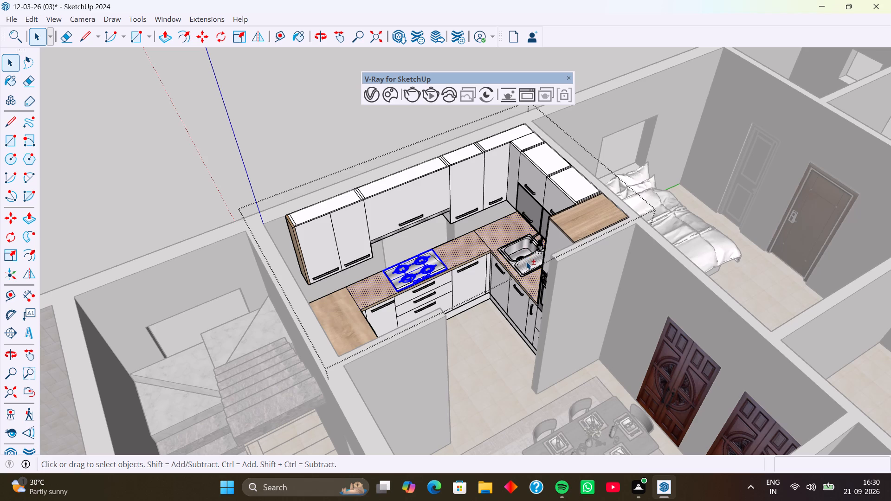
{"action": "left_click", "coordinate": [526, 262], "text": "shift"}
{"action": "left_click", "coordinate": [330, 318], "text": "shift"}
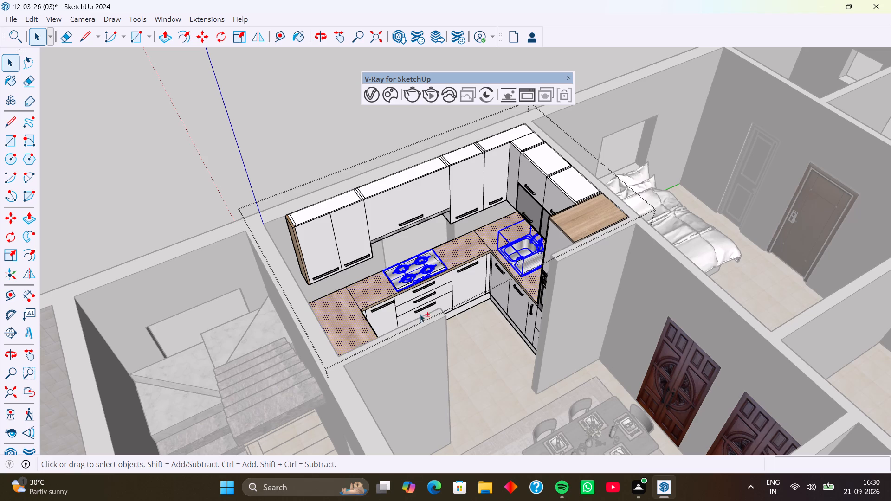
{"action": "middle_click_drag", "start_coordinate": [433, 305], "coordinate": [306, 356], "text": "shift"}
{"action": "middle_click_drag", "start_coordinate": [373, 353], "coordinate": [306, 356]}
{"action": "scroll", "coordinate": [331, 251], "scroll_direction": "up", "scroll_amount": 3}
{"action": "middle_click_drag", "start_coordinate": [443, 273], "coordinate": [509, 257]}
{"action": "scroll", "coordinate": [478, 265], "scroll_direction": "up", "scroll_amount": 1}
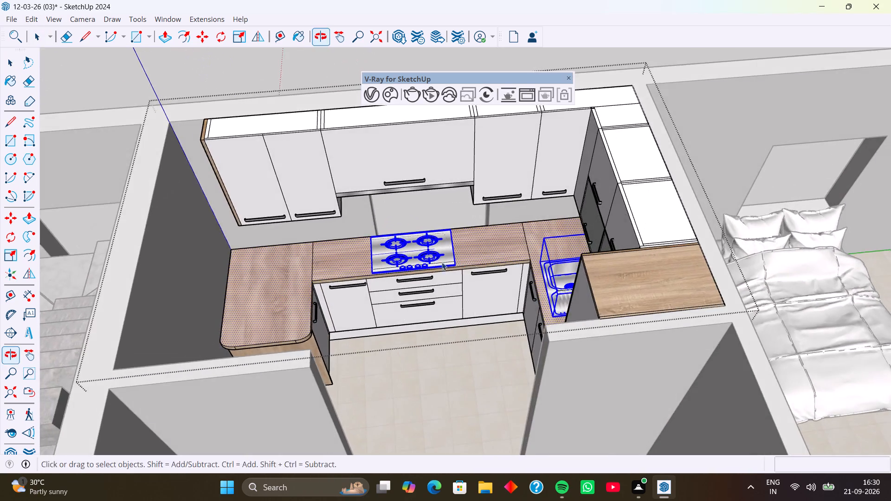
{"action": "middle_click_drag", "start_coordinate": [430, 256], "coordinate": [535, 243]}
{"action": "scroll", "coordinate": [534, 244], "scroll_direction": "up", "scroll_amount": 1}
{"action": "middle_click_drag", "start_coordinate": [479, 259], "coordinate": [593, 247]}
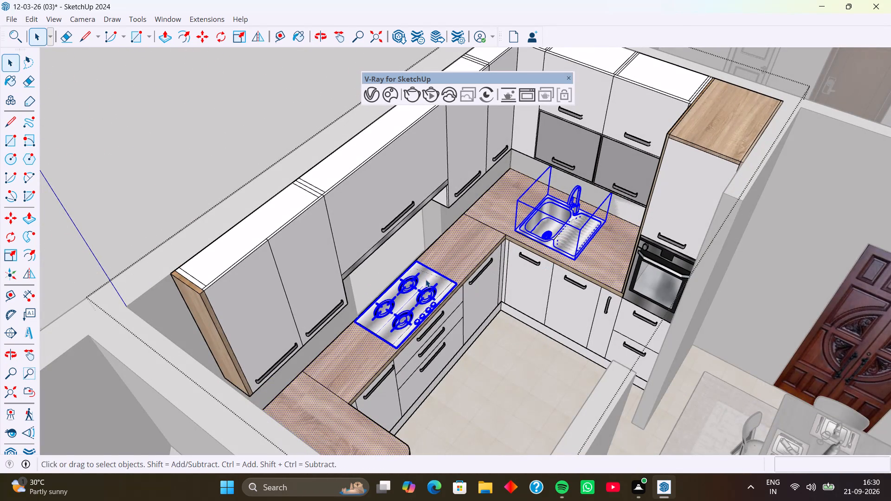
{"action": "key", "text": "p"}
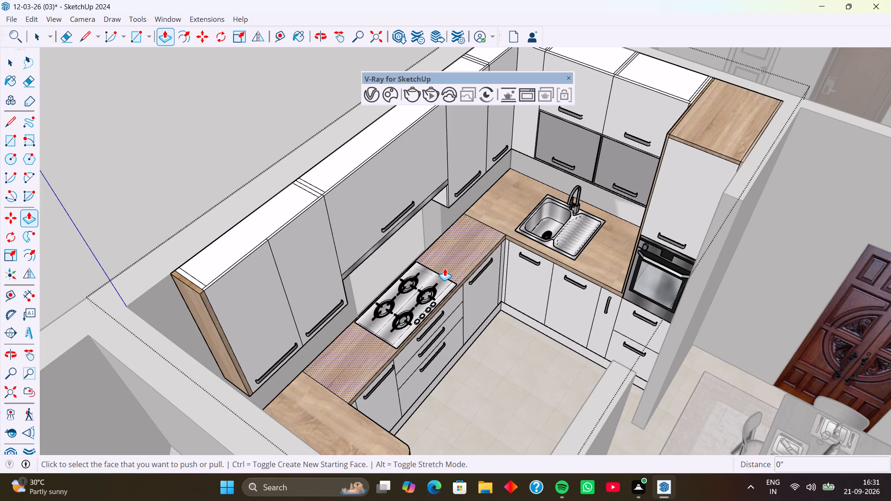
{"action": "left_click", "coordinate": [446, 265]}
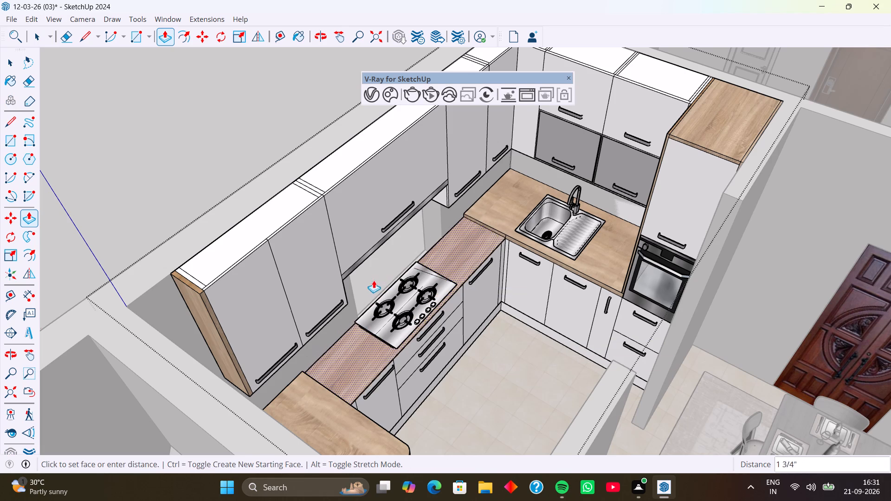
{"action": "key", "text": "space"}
Through the kitchen window, push the worktop surface beside the hob down in passes of about 2 3/16", 7 15/16" and 4 1/16".
{"action": "middle_click_drag", "start_coordinate": [373, 308], "coordinate": [557, 294]}
{"action": "middle_click_drag", "start_coordinate": [419, 322], "coordinate": [642, 374]}
{"action": "scroll", "coordinate": [594, 304], "scroll_direction": "up", "scroll_amount": 2}
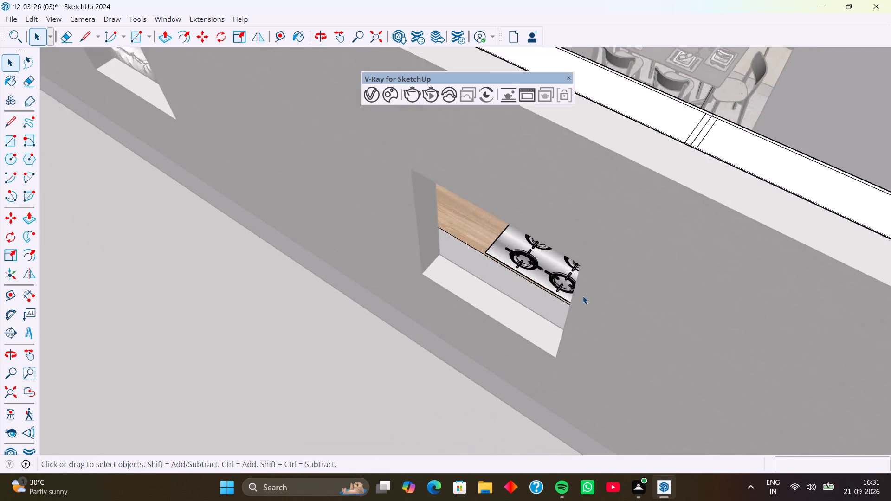
{"action": "scroll", "coordinate": [583, 296], "scroll_direction": "up", "scroll_amount": 4}
{"action": "middle_click_drag", "start_coordinate": [532, 292], "coordinate": [646, 199]}
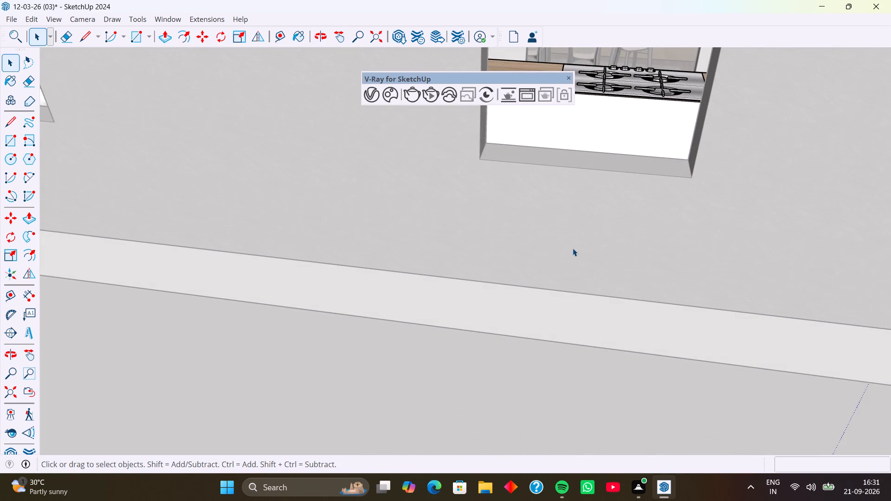
{"action": "scroll", "coordinate": [573, 248], "scroll_direction": "down", "scroll_amount": 3}
{"action": "middle_click_drag", "start_coordinate": [577, 215], "coordinate": [555, 328], "text": "shift"}
{"action": "left_click", "coordinate": [517, 234]}
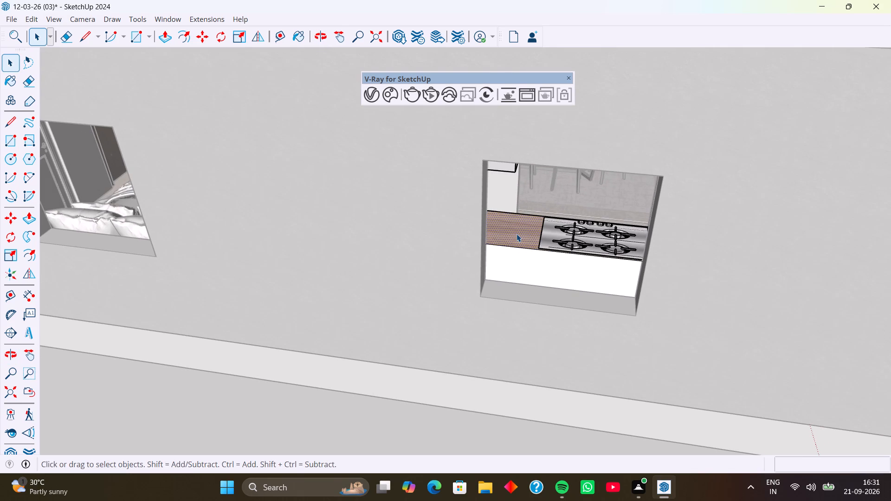
{"action": "key", "text": "p"}
{"action": "left_click", "coordinate": [518, 230]}
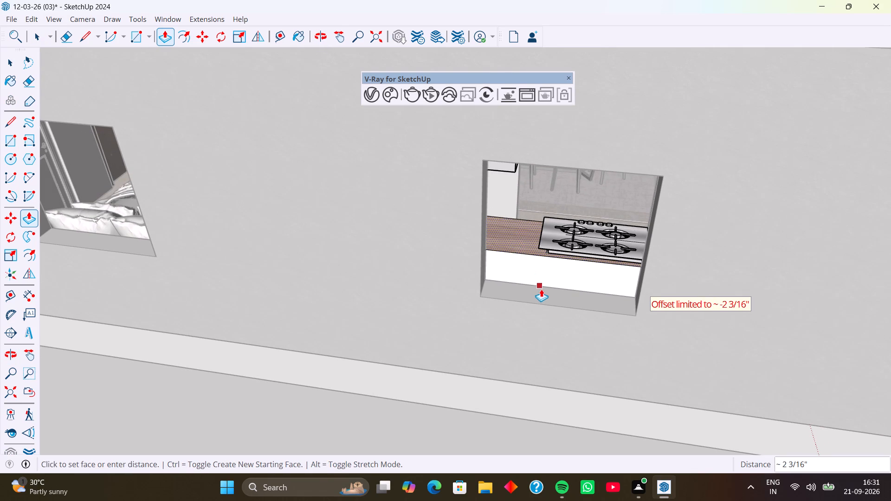
{"action": "left_click", "coordinate": [544, 293]}
{"action": "left_click", "coordinate": [515, 237]}
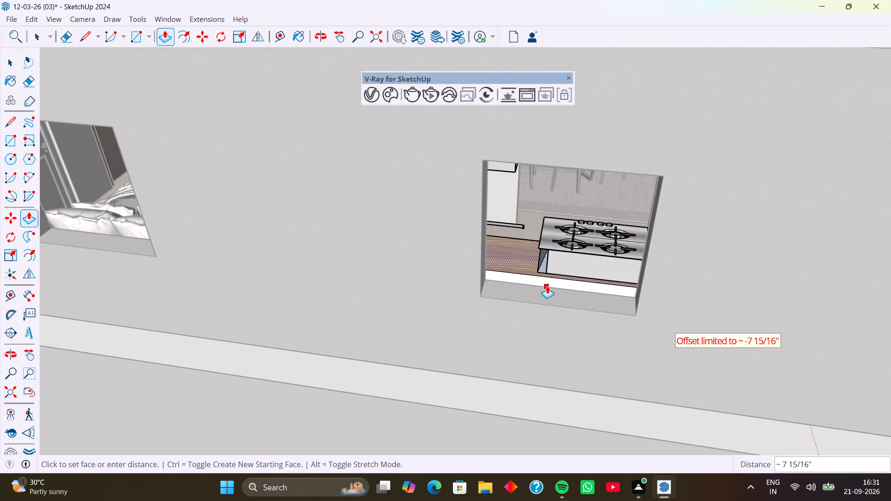
{"action": "left_click", "coordinate": [544, 291]}
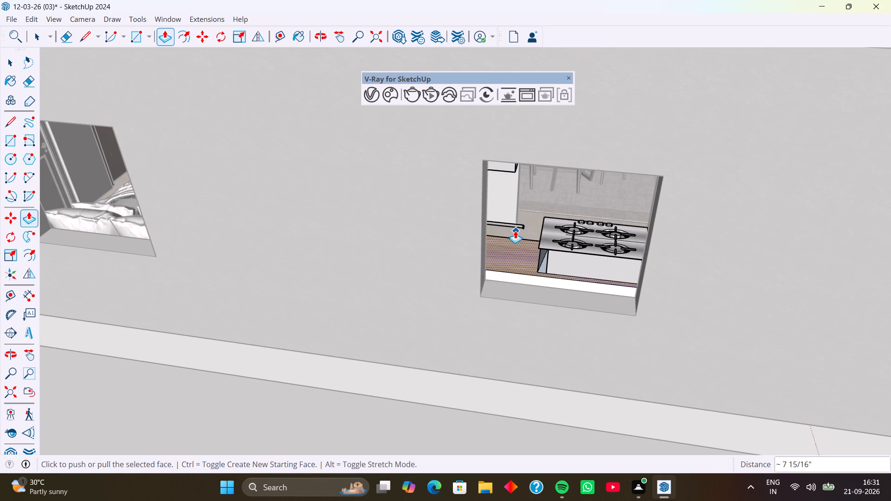
{"action": "left_click", "coordinate": [515, 250]}
{"action": "left_click", "coordinate": [536, 294]}
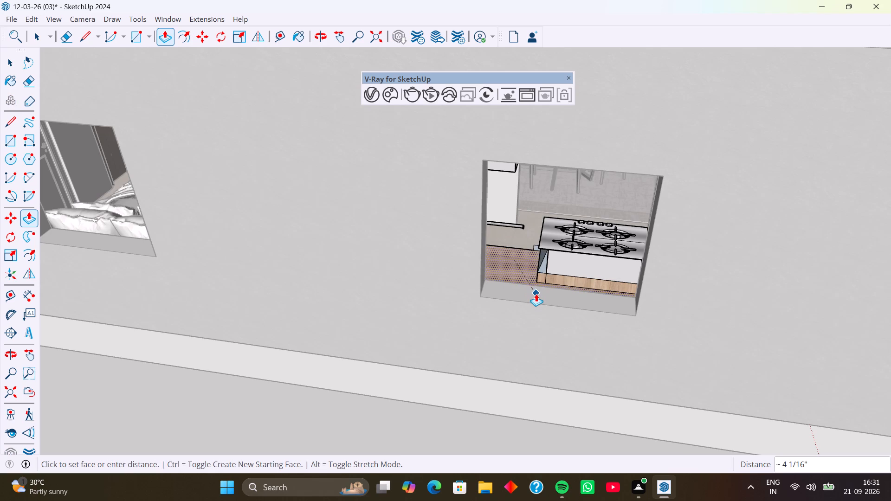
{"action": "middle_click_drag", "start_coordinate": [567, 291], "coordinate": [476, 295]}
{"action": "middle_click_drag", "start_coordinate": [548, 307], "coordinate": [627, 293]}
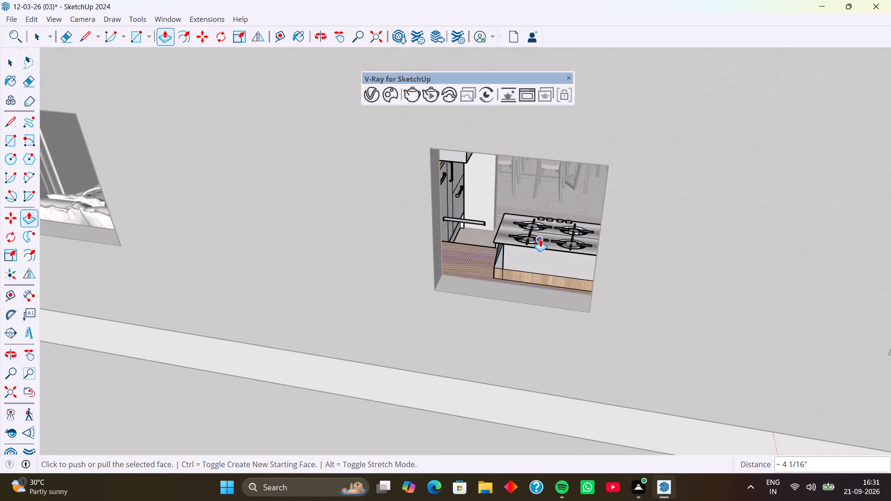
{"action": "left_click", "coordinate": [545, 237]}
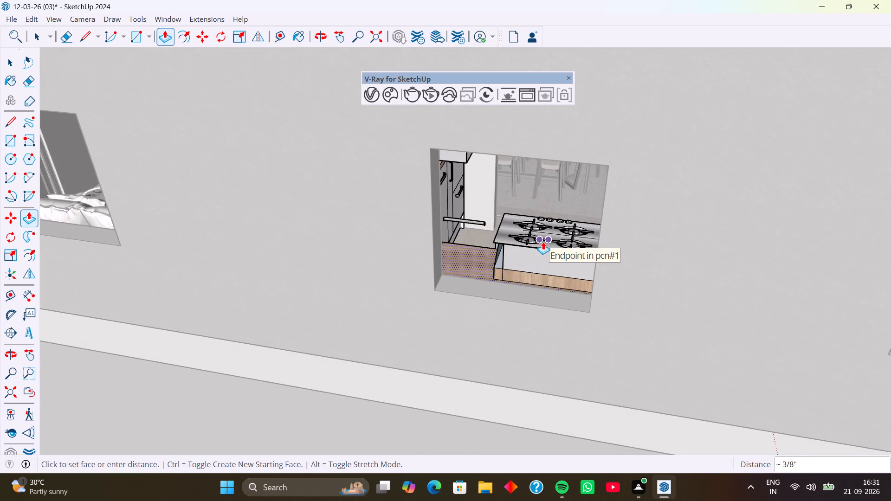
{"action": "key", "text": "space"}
Push the face directly beneath the hob down about 4 1/16" with Push/Pull.
{"action": "left_click", "coordinate": [549, 242]}
{"action": "left_click", "coordinate": [531, 276]}
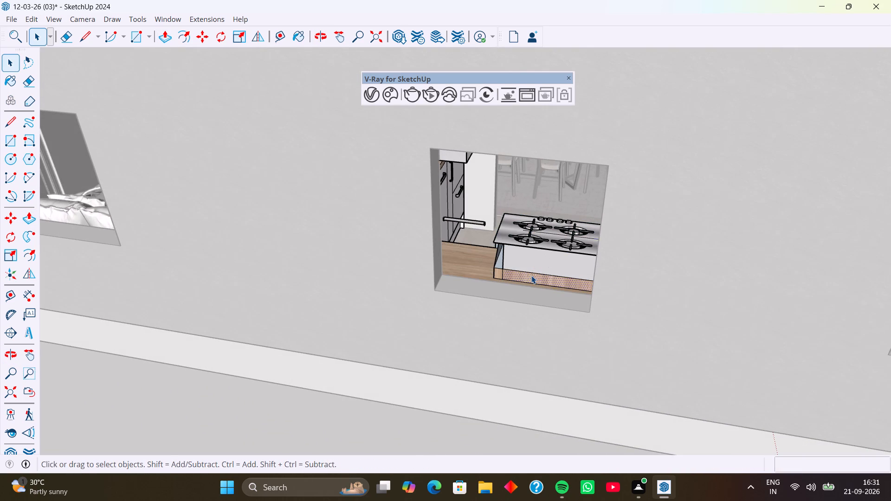
{"action": "left_click", "coordinate": [539, 263]}
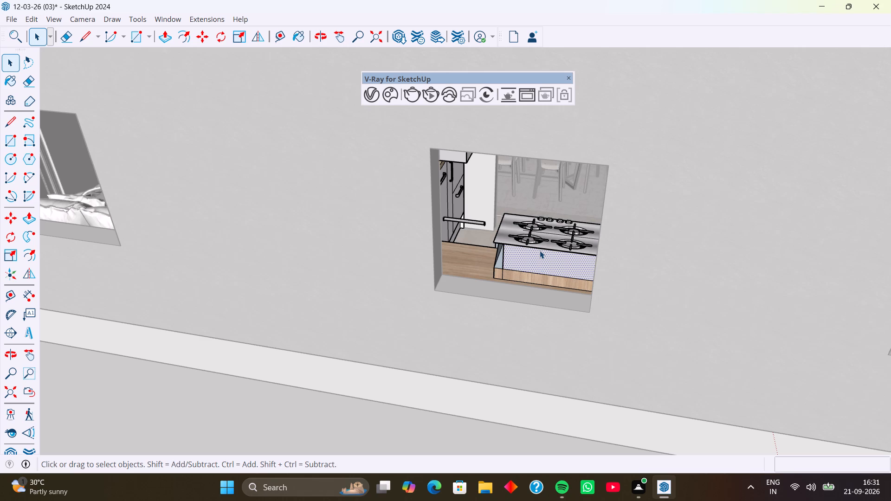
{"action": "left_click", "coordinate": [543, 245], "text": "shift"}
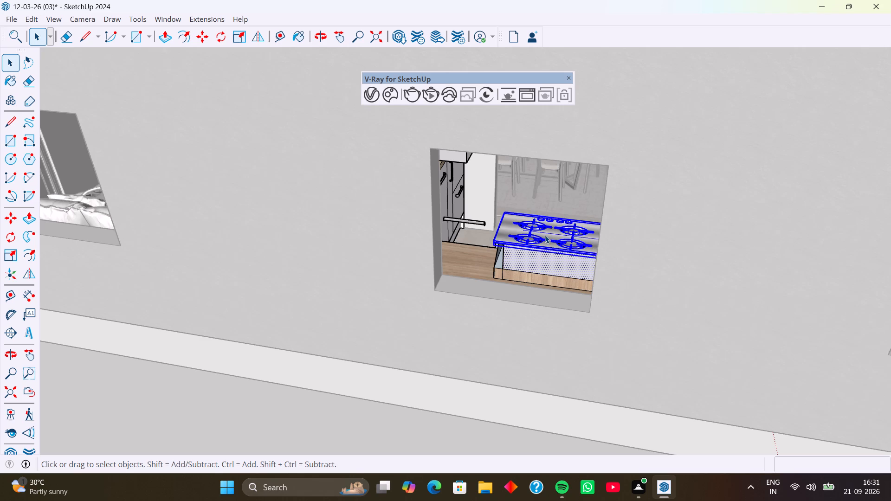
{"action": "key", "text": "p"}
{"action": "left_click", "coordinate": [552, 226]}
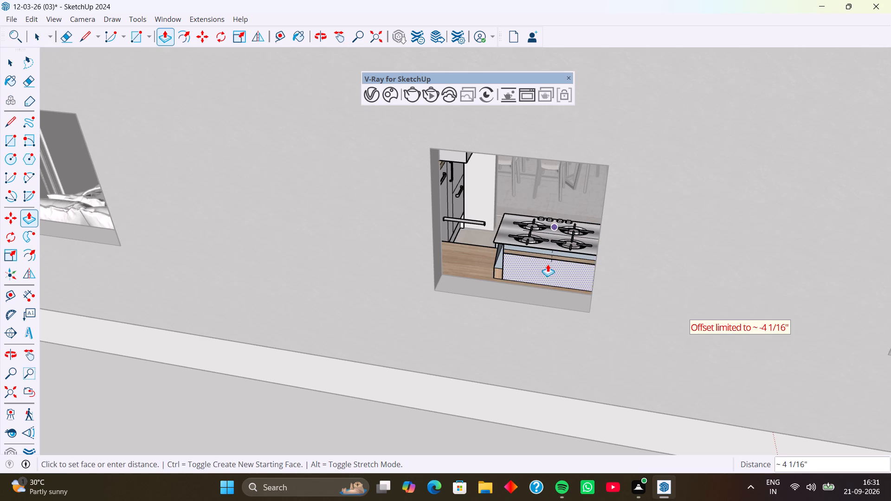
{"action": "left_click", "coordinate": [549, 294]}
Move the hob straight down about 1' 1 1/16" onto the lowered worktop between the drawer unit and the window.
{"action": "middle_click_drag", "start_coordinate": [563, 284], "coordinate": [447, 316]}
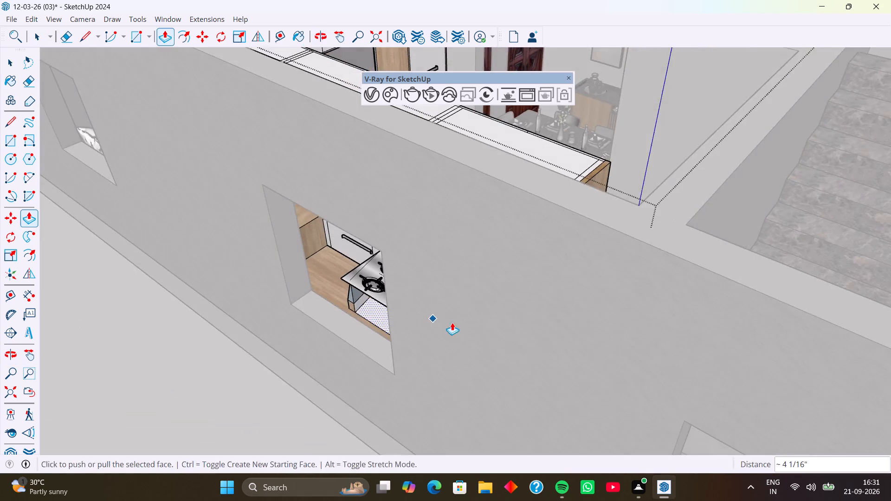
{"action": "middle_click_drag", "start_coordinate": [503, 309], "coordinate": [366, 382]}
{"action": "middle_click_drag", "start_coordinate": [510, 244], "coordinate": [283, 297]}
{"action": "middle_click_drag", "start_coordinate": [512, 260], "coordinate": [355, 266]}
{"action": "scroll", "coordinate": [415, 202], "scroll_direction": "up", "scroll_amount": 6}
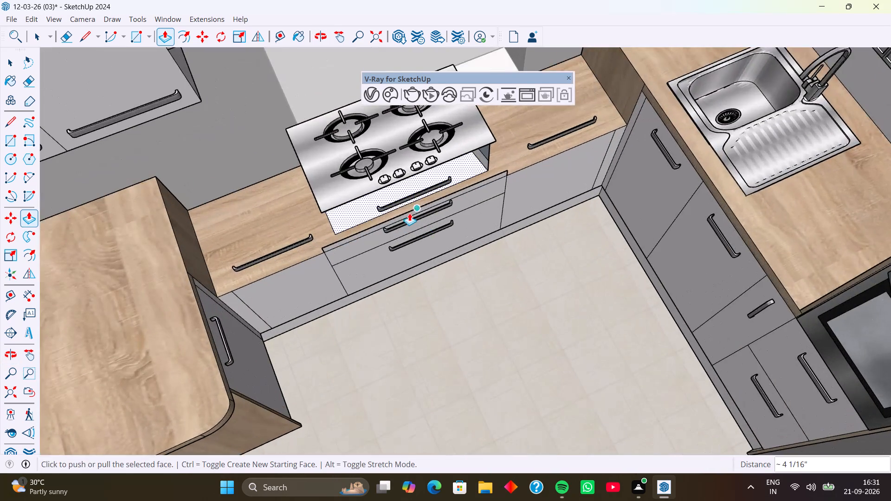
{"action": "middle_click_drag", "start_coordinate": [410, 215], "coordinate": [388, 141]}
{"action": "middle_click_drag", "start_coordinate": [424, 142], "coordinate": [424, 238]}
{"action": "middle_click_drag", "start_coordinate": [421, 238], "coordinate": [368, 143]}
{"action": "middle_click_drag", "start_coordinate": [390, 144], "coordinate": [408, 197], "text": "shift"}
{"action": "scroll", "coordinate": [408, 186], "scroll_direction": "up", "scroll_amount": 3}
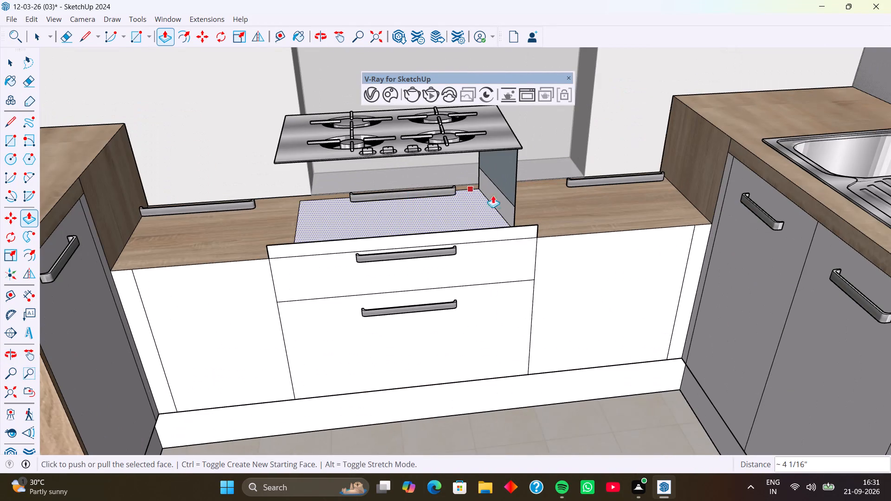
{"action": "key", "text": "space"}
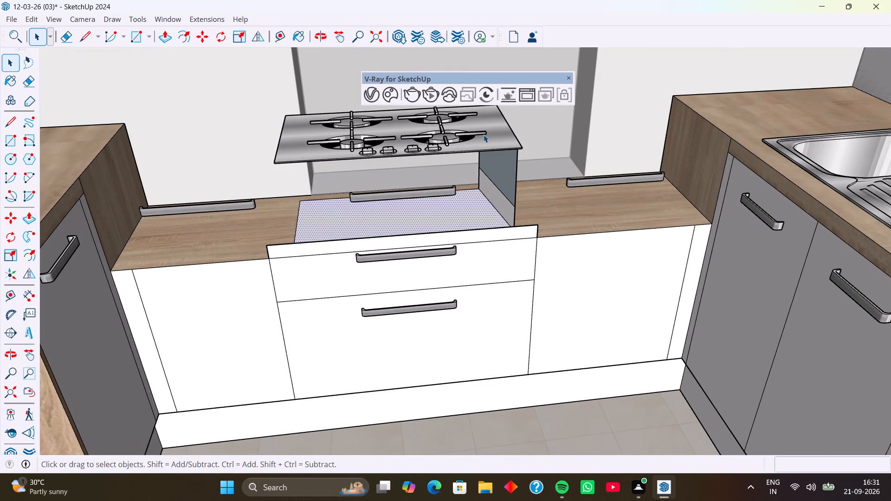
{"action": "left_click", "coordinate": [484, 135]}
{"action": "key", "text": "m"}
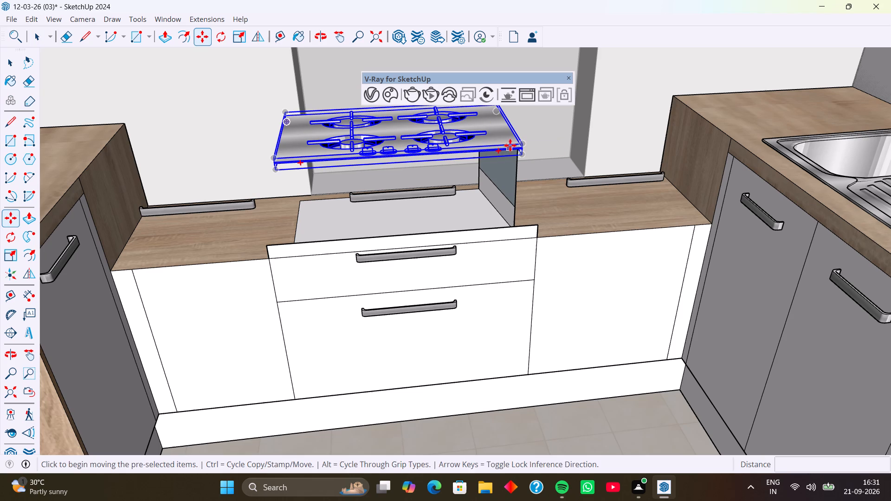
{"action": "left_click", "coordinate": [521, 154]}
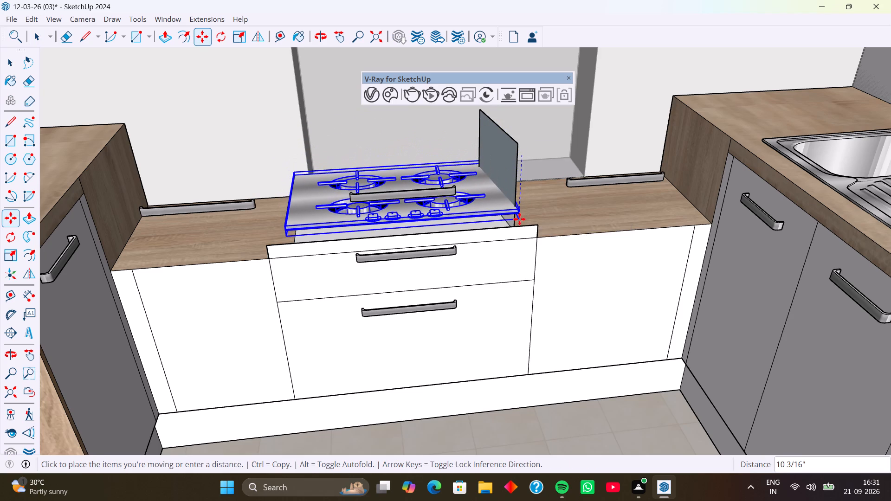
{"action": "key", "text": "Up"}
{"action": "scroll", "coordinate": [520, 228], "scroll_direction": "up", "scroll_amount": 8}
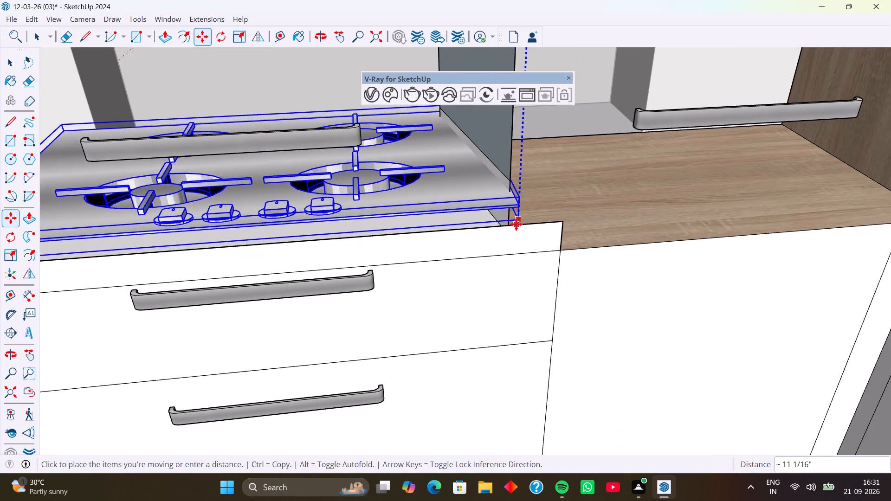
{"action": "left_click", "coordinate": [517, 251]}
Delete the leftover upright panel beside the hob, including its remaining faces and stray edges.
{"action": "scroll", "coordinate": [501, 209], "scroll_direction": "down", "scroll_amount": 8}
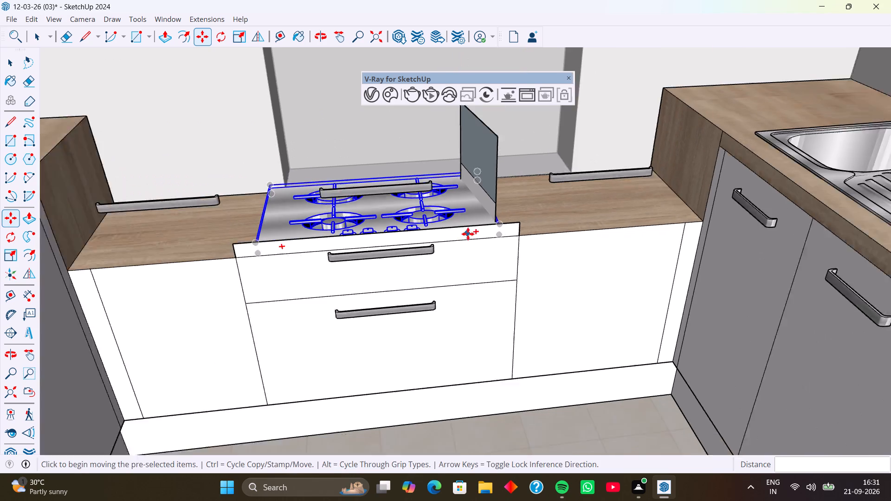
{"action": "scroll", "coordinate": [468, 234], "scroll_direction": "down", "scroll_amount": 2}
{"action": "key", "text": "space"}
{"action": "left_click", "coordinate": [491, 184]}
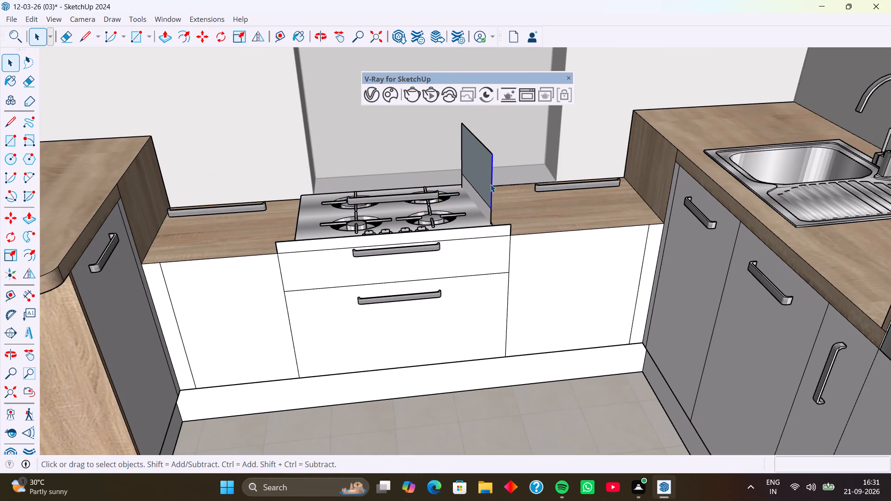
{"action": "key", "text": "Delete"}
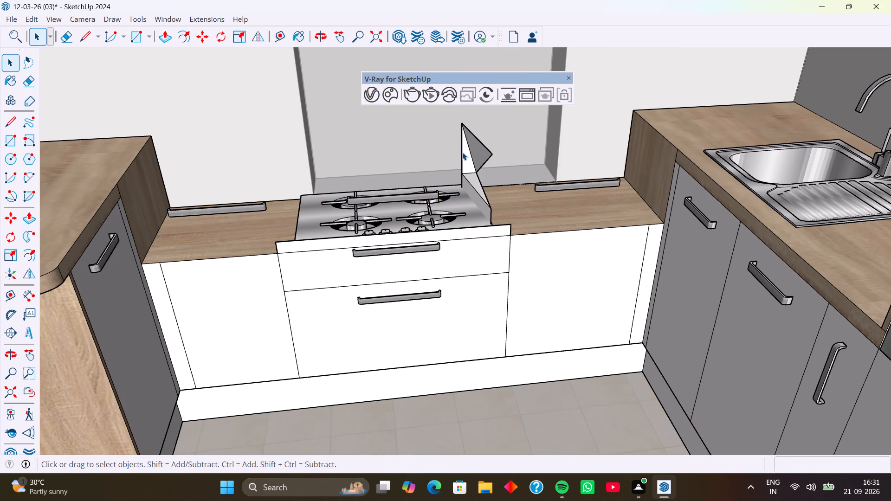
{"action": "left_click", "coordinate": [462, 152]}
{"action": "key", "text": "Delete"}
{"action": "left_click", "coordinate": [477, 143]}
{"action": "key", "text": "Delete"}
{"action": "left_click_drag", "start_coordinate": [487, 125], "coordinate": [462, 148]}
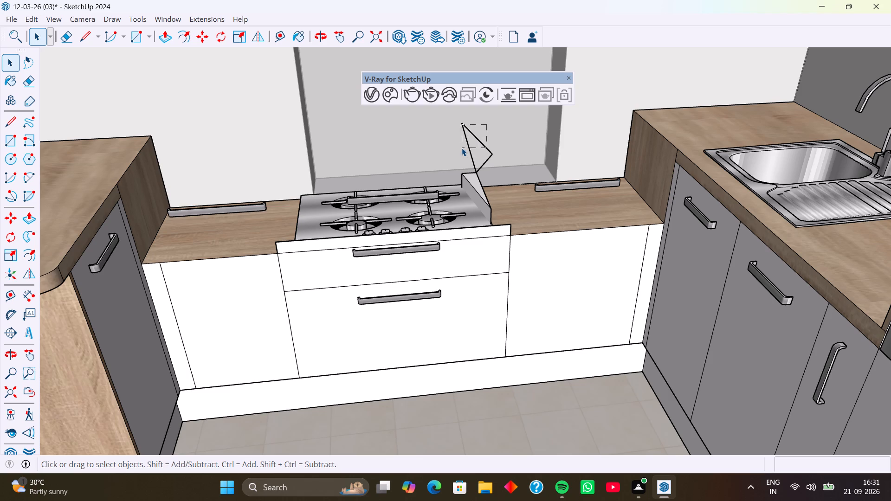
{"action": "left_click_drag", "start_coordinate": [462, 148], "coordinate": [450, 148]}
{"action": "key", "text": "Delete"}
{"action": "left_click_drag", "start_coordinate": [500, 141], "coordinate": [463, 167]}
{"action": "key", "text": "Delete"}
{"action": "left_click_drag", "start_coordinate": [489, 171], "coordinate": [451, 187]}
{"action": "left_click", "coordinate": [446, 128]}
{"action": "left_click_drag", "start_coordinate": [479, 173], "coordinate": [458, 180]}
{"action": "key", "text": "Delete"}
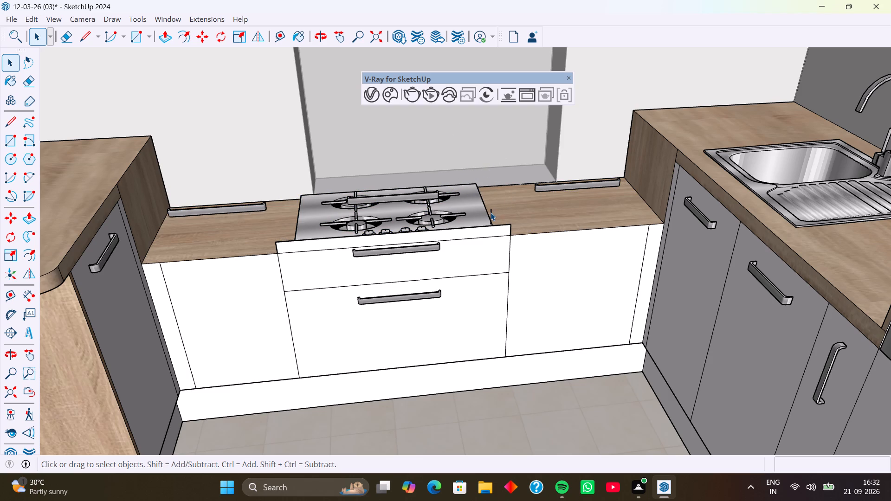
{"action": "left_click", "coordinate": [491, 212]}
{"action": "key", "text": "Delete"}
Delete the three cabinet handles left floating above the lowered worktop.
{"action": "scroll", "coordinate": [558, 198], "scroll_direction": "up", "scroll_amount": 3}
{"action": "scroll", "coordinate": [555, 231], "scroll_direction": "down", "scroll_amount": 5}
{"action": "middle_click_drag", "start_coordinate": [551, 259], "coordinate": [551, 200]}
{"action": "left_click", "coordinate": [555, 156]}
{"action": "key", "text": "Delete"}
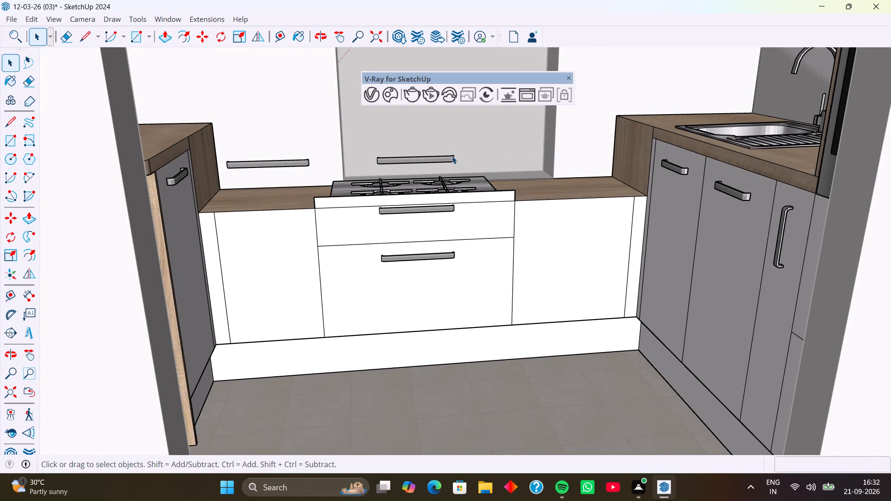
{"action": "left_click", "coordinate": [452, 156]}
{"action": "key", "text": "Delete"}
{"action": "left_click", "coordinate": [299, 161]}
{"action": "key", "text": "Delete"}
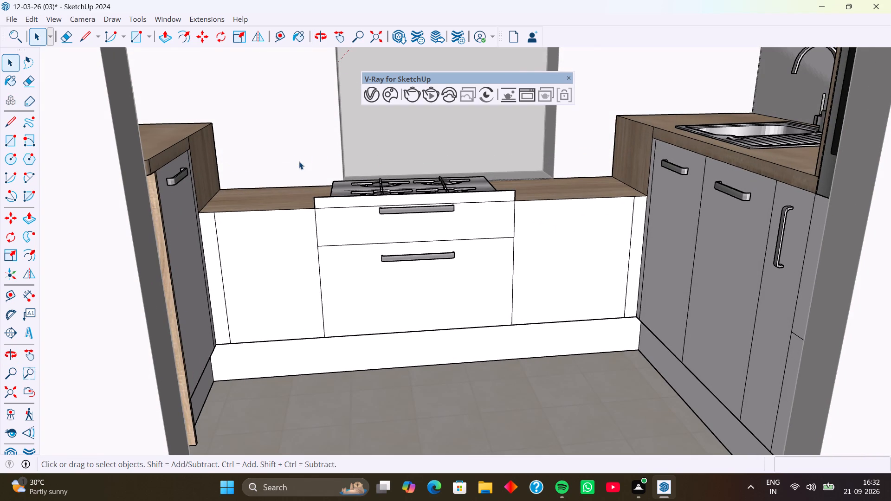
Delete the drawer-front strip projecting above the worktop in front of the hob, along with its top and side edges.
{"action": "scroll", "coordinate": [463, 191], "scroll_direction": "down", "scroll_amount": 2}
{"action": "middle_click_drag", "start_coordinate": [460, 214], "coordinate": [462, 255]}
{"action": "scroll", "coordinate": [428, 218], "scroll_direction": "up", "scroll_amount": 7}
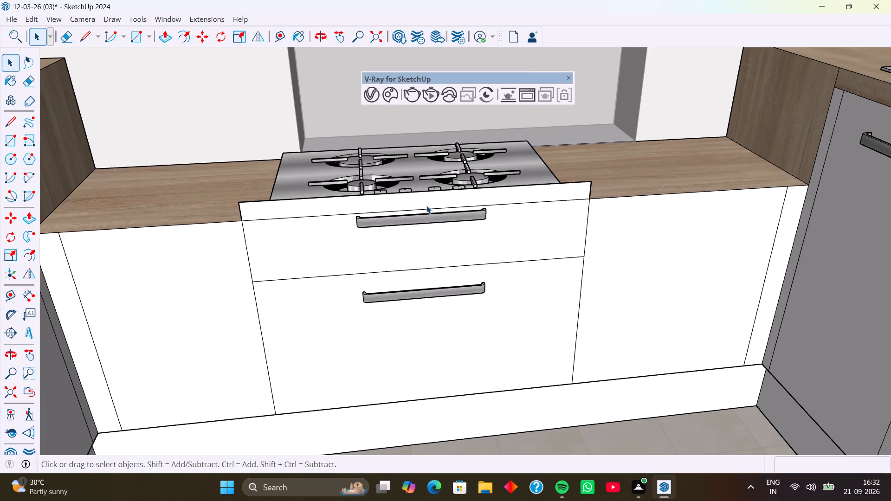
{"action": "left_click", "coordinate": [428, 199]}
{"action": "key", "text": "Delete"}
{"action": "left_click", "coordinate": [587, 181]}
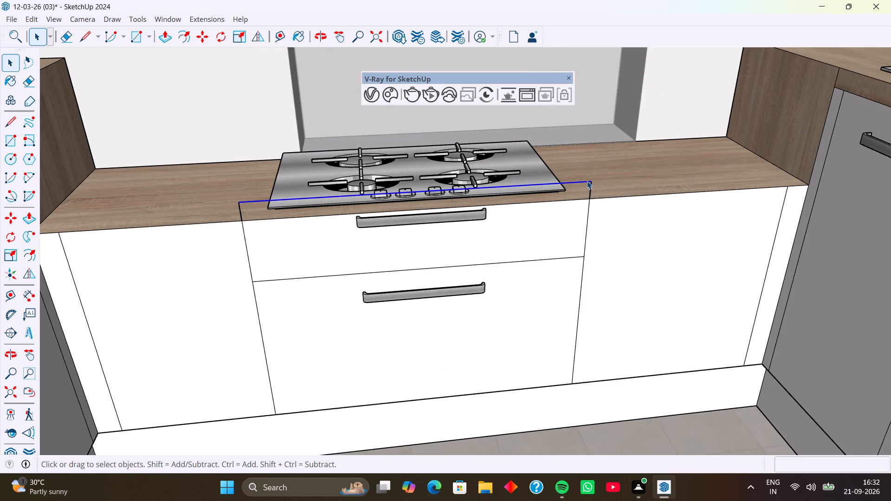
{"action": "key", "text": "Delete"}
{"action": "left_click", "coordinate": [590, 186]}
{"action": "key", "text": "Delete"}
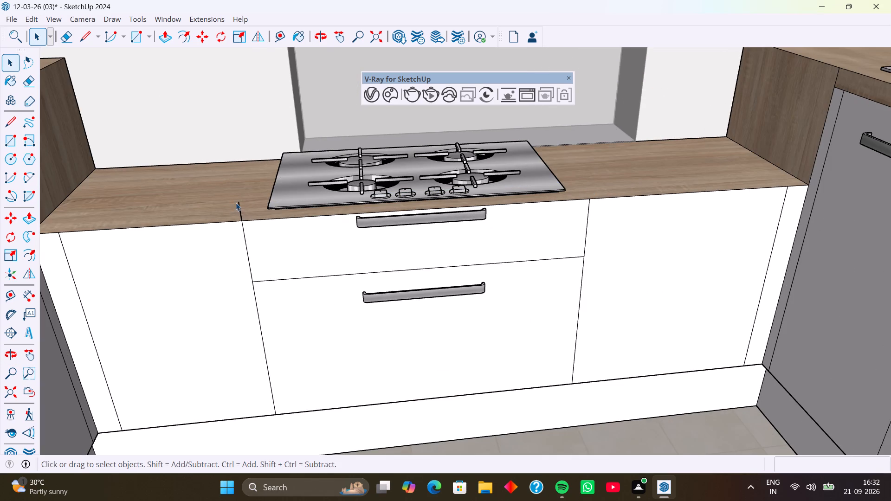
{"action": "left_click", "coordinate": [240, 208]}
{"action": "key", "text": "Delete"}
Finish editing the kitchen cabinet group and return to the whole house model.
{"action": "scroll", "coordinate": [429, 204], "scroll_direction": "down", "scroll_amount": 5}
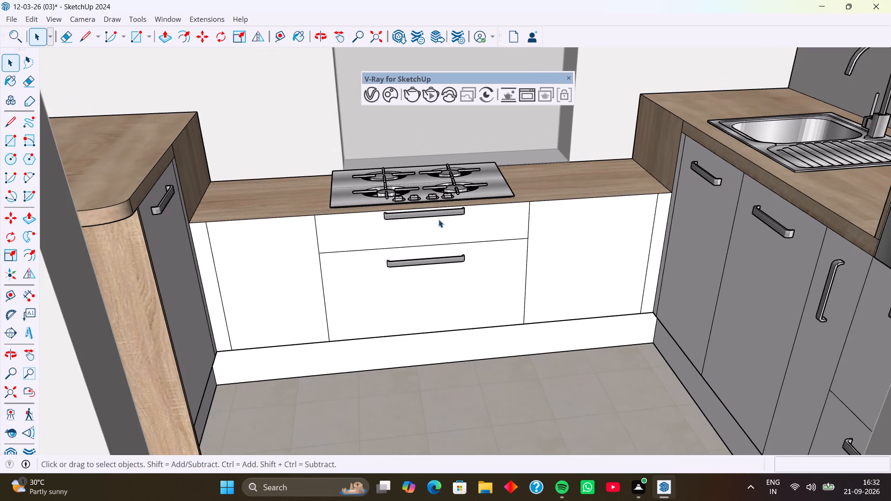
{"action": "middle_click_drag", "start_coordinate": [439, 219], "coordinate": [466, 243]}
{"action": "scroll", "coordinate": [459, 244], "scroll_direction": "down", "scroll_amount": 5}
{"action": "middle_click_drag", "start_coordinate": [449, 245], "coordinate": [492, 306]}
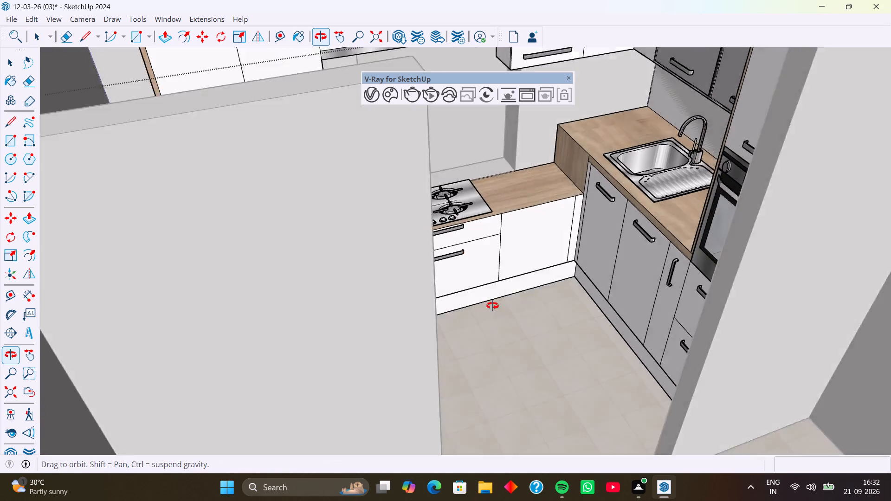
{"action": "middle_click_drag", "start_coordinate": [492, 306], "coordinate": [499, 321]}
{"action": "middle_click_drag", "start_coordinate": [458, 250], "coordinate": [620, 240]}
{"action": "scroll", "coordinate": [459, 225], "scroll_direction": "down", "scroll_amount": 4}
{"action": "middle_click_drag", "start_coordinate": [446, 230], "coordinate": [549, 221]}
{"action": "middle_click_drag", "start_coordinate": [417, 209], "coordinate": [534, 247]}
{"action": "middle_click_drag", "start_coordinate": [498, 251], "coordinate": [349, 218]}
{"action": "middle_click_drag", "start_coordinate": [412, 213], "coordinate": [270, 221]}
{"action": "middle_click_drag", "start_coordinate": [439, 209], "coordinate": [324, 222]}
{"action": "scroll", "coordinate": [446, 221], "scroll_direction": "down", "scroll_amount": 8}
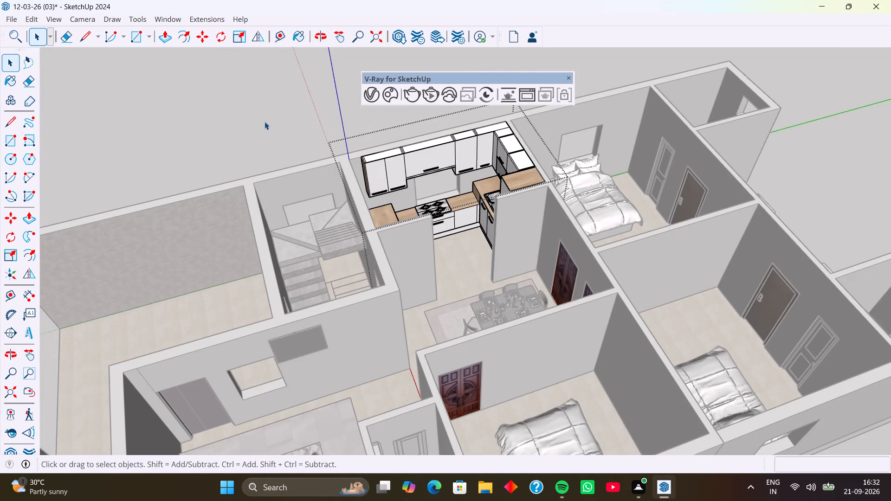
{"action": "key", "text": "space"}
{"action": "left_click", "coordinate": [265, 122]}
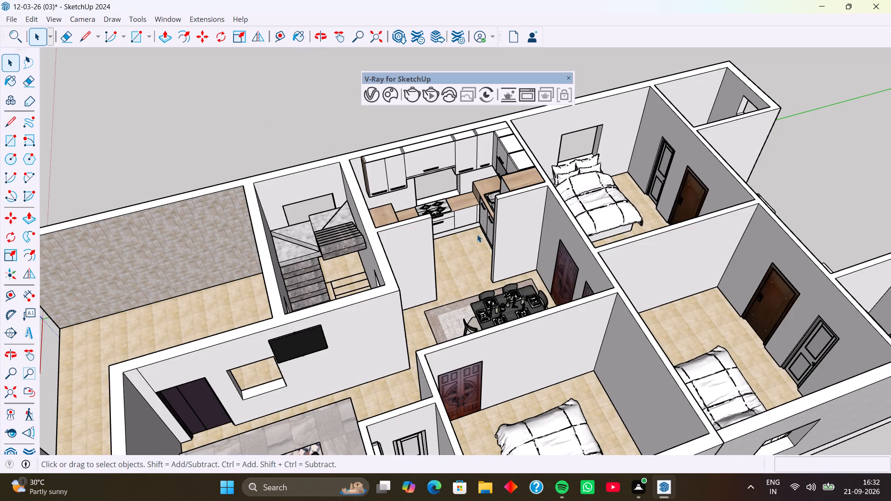
Check the lowered worktop and hob against the kitchen window from outside, and examine the kitchen from above.
{"action": "middle_click_drag", "start_coordinate": [479, 219], "coordinate": [423, 191]}
{"action": "scroll", "coordinate": [487, 206], "scroll_direction": "up", "scroll_amount": 3}
{"action": "middle_click_drag", "start_coordinate": [471, 187], "coordinate": [576, 239]}
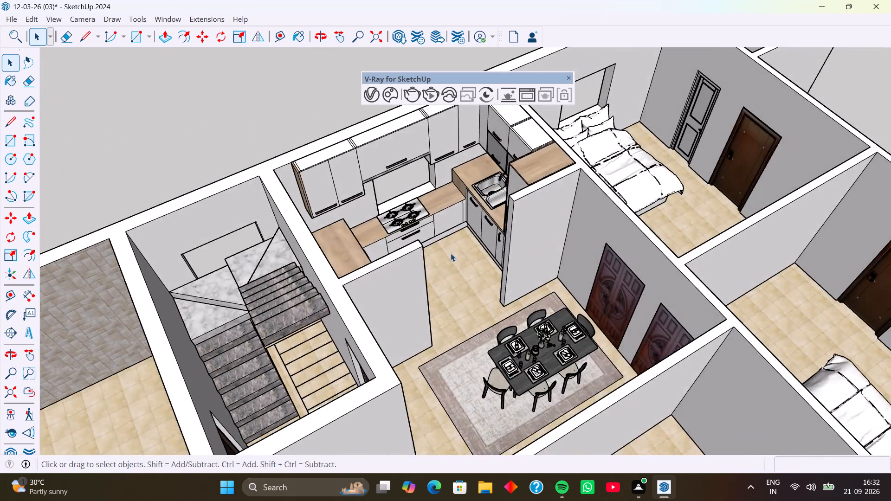
{"action": "scroll", "coordinate": [451, 253], "scroll_direction": "down", "scroll_amount": 4}
{"action": "middle_click_drag", "start_coordinate": [399, 277], "coordinate": [737, 281]}
{"action": "middle_click_drag", "start_coordinate": [413, 338], "coordinate": [699, 243]}
{"action": "scroll", "coordinate": [616, 299], "scroll_direction": "up", "scroll_amount": 3}
{"action": "middle_click_drag", "start_coordinate": [563, 318], "coordinate": [654, 285]}
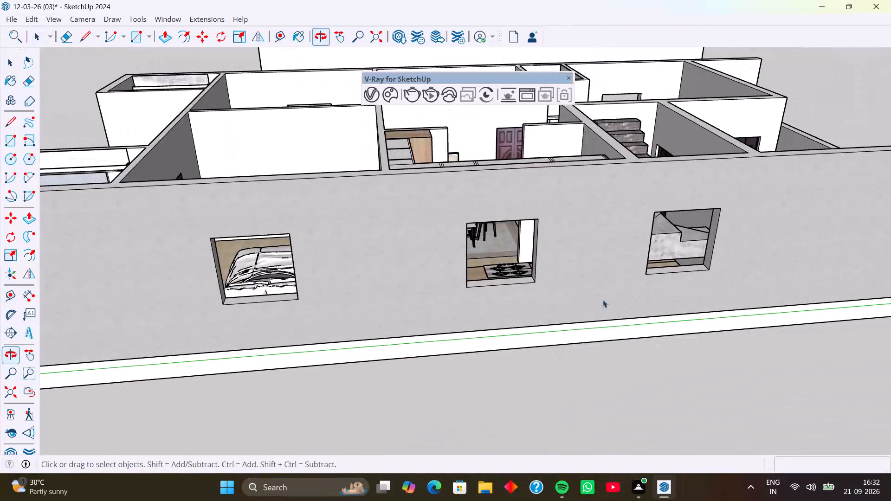
{"action": "scroll", "coordinate": [510, 295], "scroll_direction": "up", "scroll_amount": 9}
{"action": "scroll", "coordinate": [501, 296], "scroll_direction": "down", "scroll_amount": 6}
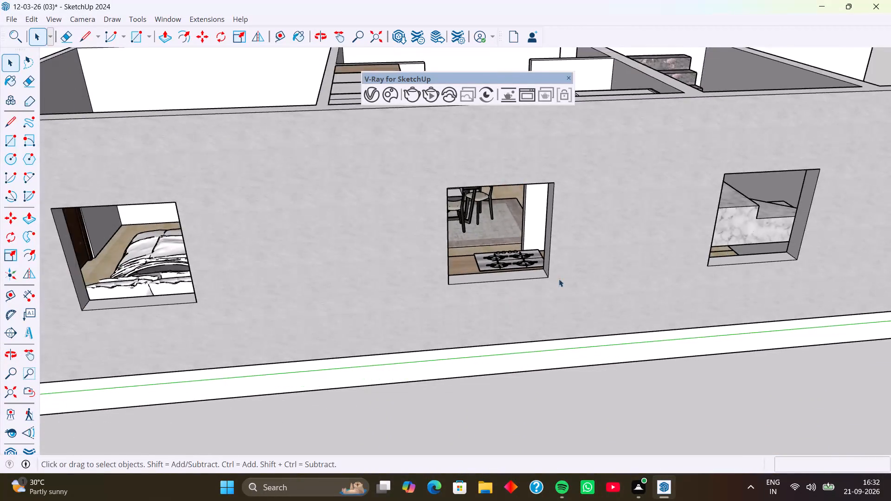
{"action": "middle_click_drag", "start_coordinate": [559, 279], "coordinate": [458, 293]}
{"action": "middle_click_drag", "start_coordinate": [600, 289], "coordinate": [482, 333]}
{"action": "middle_click_drag", "start_coordinate": [578, 319], "coordinate": [420, 382]}
{"action": "middle_click_drag", "start_coordinate": [533, 317], "coordinate": [360, 383]}
{"action": "middle_click_drag", "start_coordinate": [570, 287], "coordinate": [400, 298]}
{"action": "middle_click_drag", "start_coordinate": [600, 272], "coordinate": [466, 280]}
{"action": "middle_click_drag", "start_coordinate": [607, 232], "coordinate": [564, 223]}
{"action": "scroll", "coordinate": [564, 203], "scroll_direction": "up", "scroll_amount": 2}
{"action": "middle_click_drag", "start_coordinate": [567, 215], "coordinate": [571, 190]}
{"action": "scroll", "coordinate": [571, 192], "scroll_direction": "up", "scroll_amount": 1}
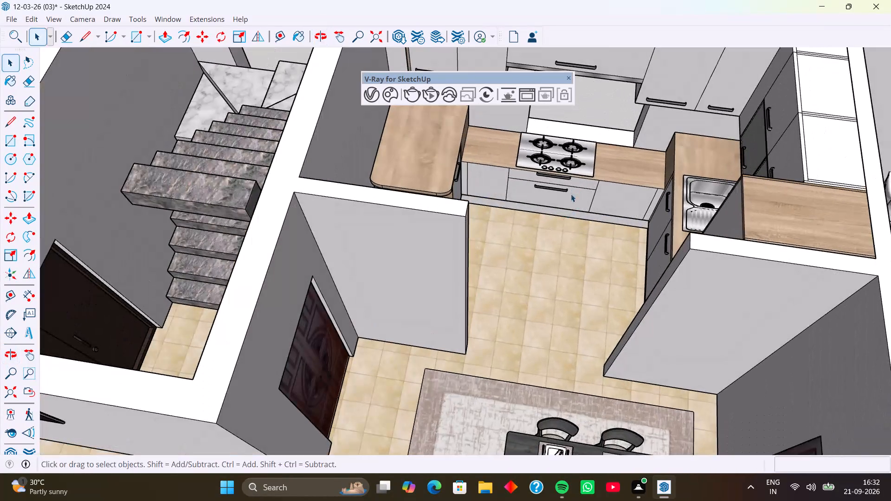
{"action": "scroll", "coordinate": [528, 224], "scroll_direction": "down", "scroll_amount": 4}
{"action": "middle_click_drag", "start_coordinate": [533, 219], "coordinate": [556, 302]}
{"action": "scroll", "coordinate": [479, 242], "scroll_direction": "up", "scroll_amount": 3}
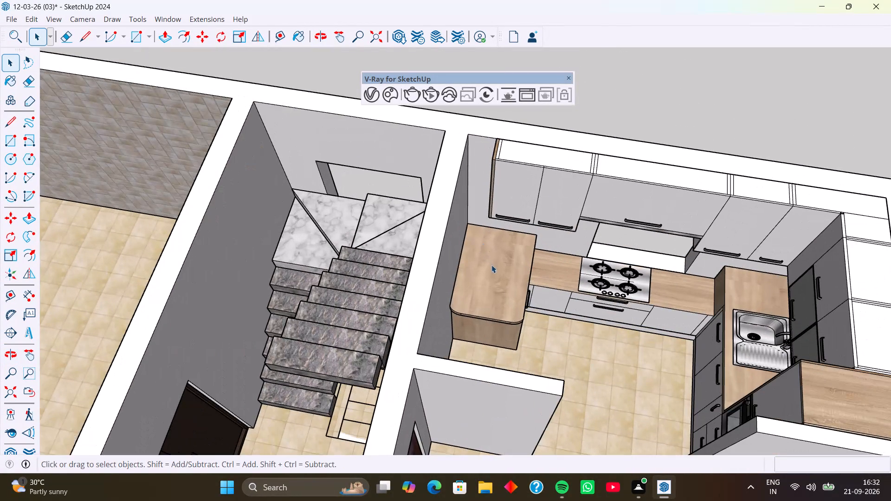
Open the kitchen cabinet group for editing again.
{"action": "left_click", "coordinate": [492, 266]}
{"action": "double_click", "coordinate": [497, 271]}
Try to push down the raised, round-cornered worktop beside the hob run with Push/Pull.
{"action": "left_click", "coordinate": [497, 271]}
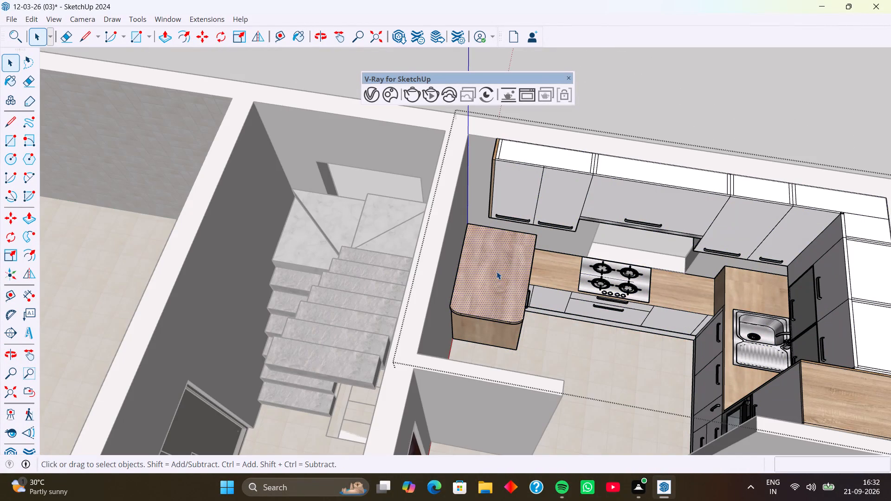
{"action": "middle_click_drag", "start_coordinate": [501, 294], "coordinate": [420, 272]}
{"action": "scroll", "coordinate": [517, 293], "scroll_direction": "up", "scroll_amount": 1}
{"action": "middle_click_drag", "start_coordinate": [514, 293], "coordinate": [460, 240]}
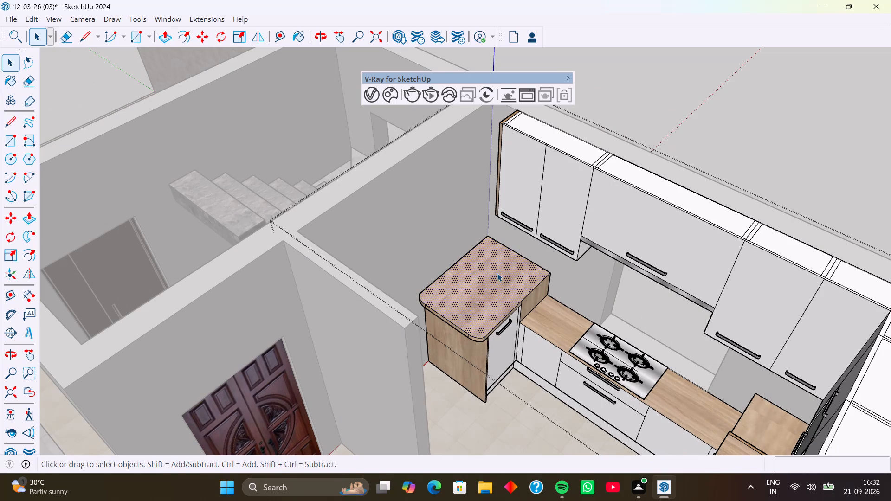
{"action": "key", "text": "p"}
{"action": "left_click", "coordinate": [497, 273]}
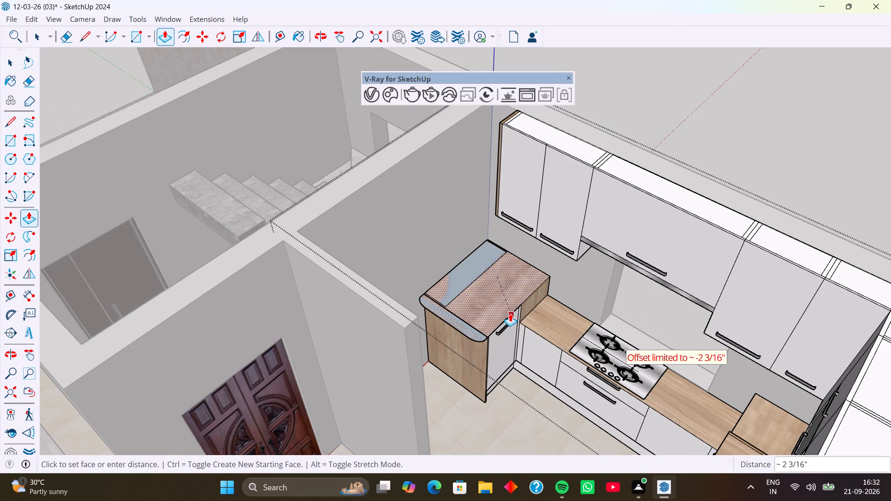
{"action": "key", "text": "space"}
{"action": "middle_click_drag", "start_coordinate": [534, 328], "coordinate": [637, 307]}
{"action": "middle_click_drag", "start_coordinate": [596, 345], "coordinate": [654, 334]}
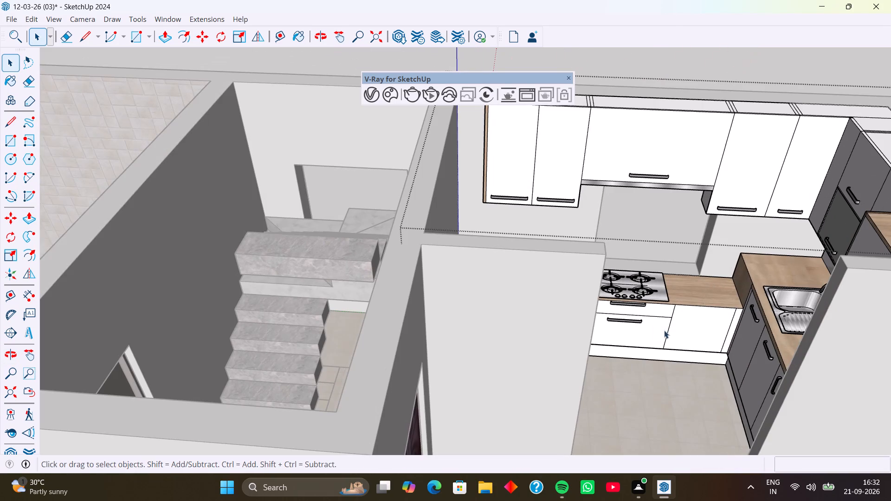
Finish editing the kitchen cabinet group and return to the whole house model.
{"action": "left_click", "coordinate": [668, 66]}
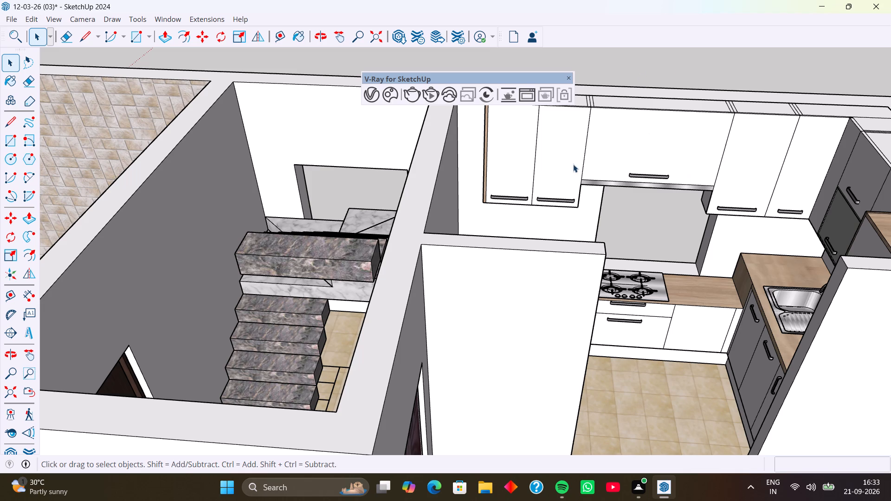
Erase the vertical seam above the dark double door on the living room's TV wall, and finish editing the wall group.
{"action": "middle_click_drag", "start_coordinate": [527, 169], "coordinate": [599, 156]}
{"action": "scroll", "coordinate": [478, 148], "scroll_direction": "up", "scroll_amount": 4}
{"action": "middle_click_drag", "start_coordinate": [478, 150], "coordinate": [523, 145]}
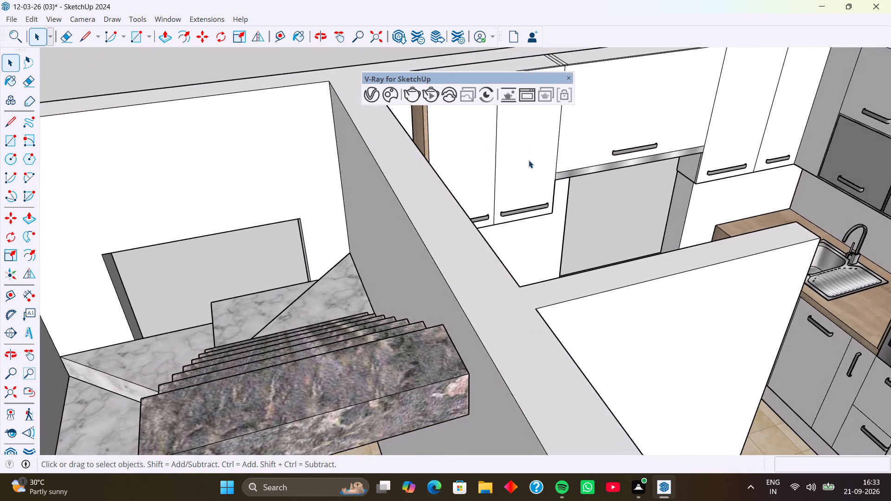
{"action": "scroll", "coordinate": [529, 162], "scroll_direction": "down", "scroll_amount": 6}
{"action": "middle_click_drag", "start_coordinate": [633, 217], "coordinate": [560, 225]}
{"action": "scroll", "coordinate": [724, 223], "scroll_direction": "down", "scroll_amount": 5}
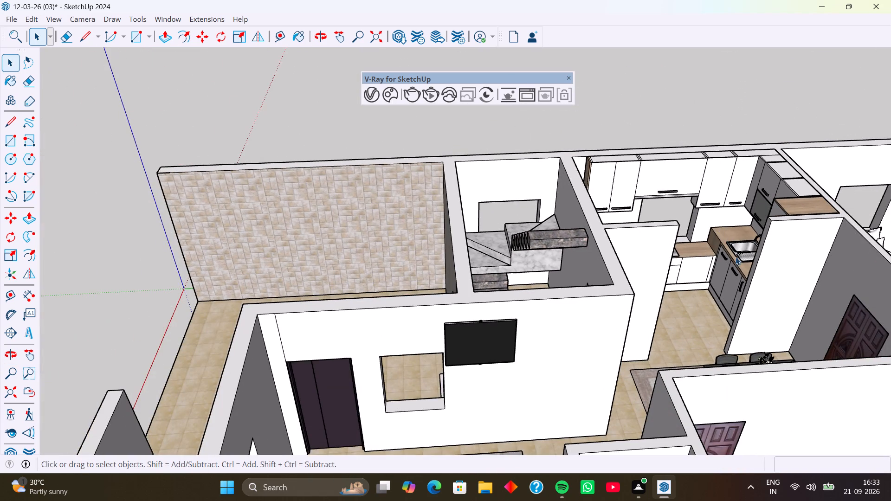
{"action": "scroll", "coordinate": [720, 253], "scroll_direction": "down", "scroll_amount": 1}
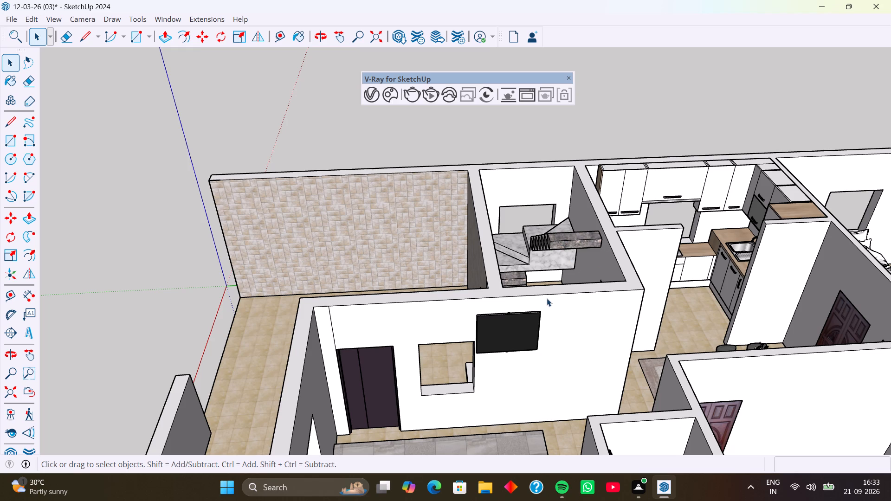
{"action": "middle_click_drag", "start_coordinate": [546, 295], "coordinate": [610, 191], "text": "shift"}
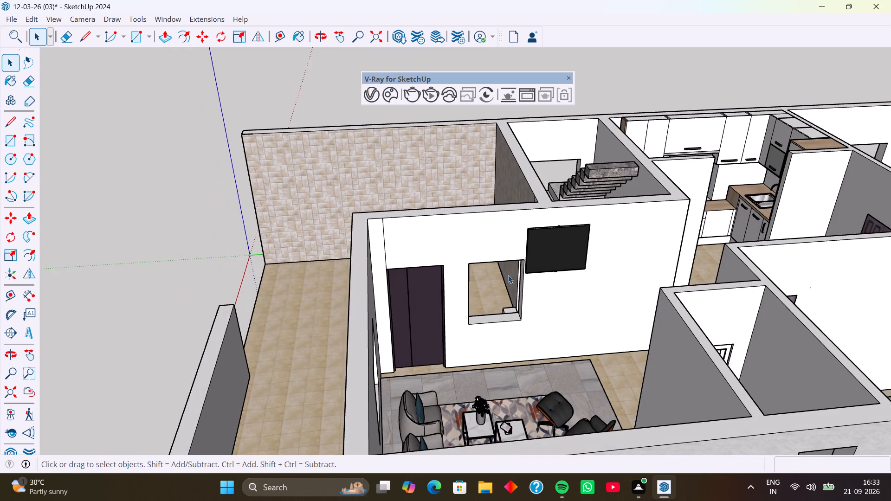
{"action": "middle_click_drag", "start_coordinate": [497, 277], "coordinate": [450, 279]}
{"action": "scroll", "coordinate": [412, 246], "scroll_direction": "up", "scroll_amount": 3, "text": "shift"}
{"action": "middle_click_drag", "start_coordinate": [412, 247], "coordinate": [440, 238], "text": "shift"}
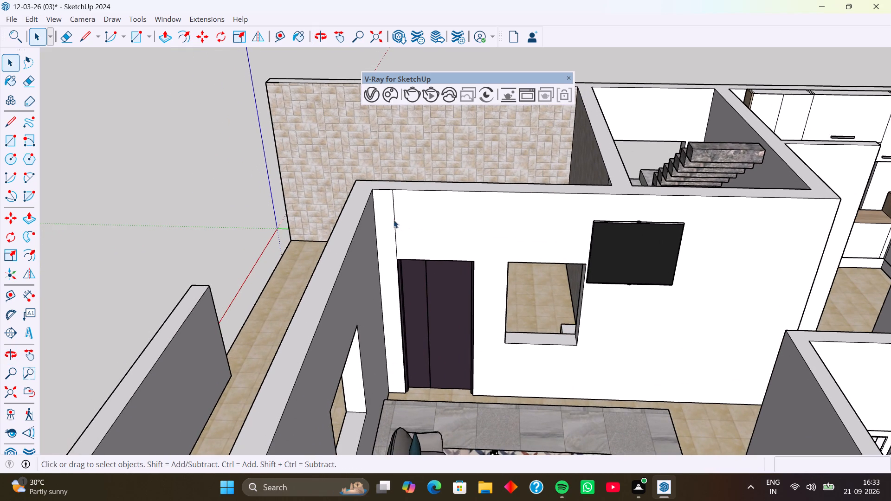
{"action": "left_click", "coordinate": [394, 220]}
{"action": "double_click", "coordinate": [394, 220]}
{"action": "left_click", "coordinate": [394, 220]}
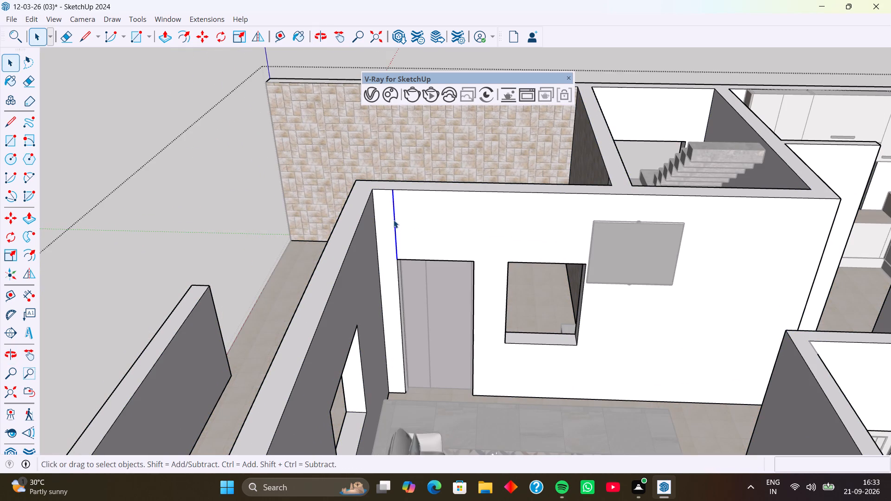
{"action": "key", "text": "Delete"}
{"action": "left_click", "coordinate": [215, 198]}
{"action": "scroll", "coordinate": [691, 309], "scroll_direction": "down", "scroll_amount": 4}
{"action": "middle_click_drag", "start_coordinate": [687, 320], "coordinate": [733, 317]}
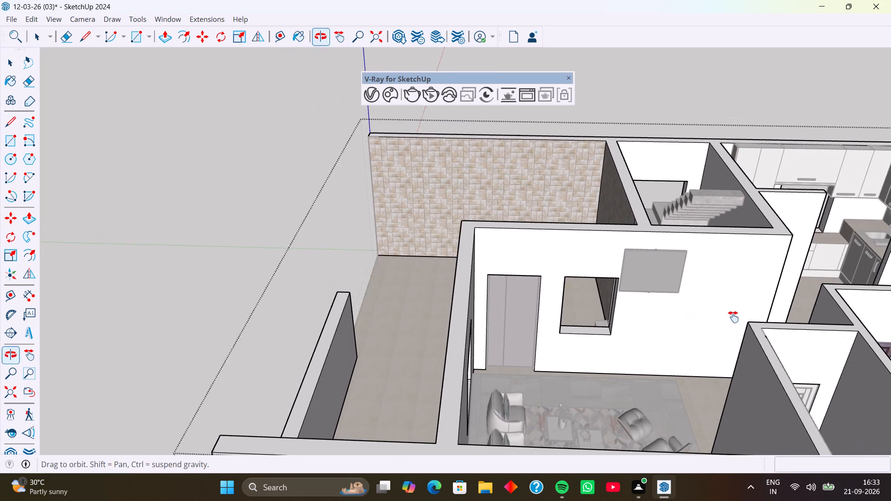
{"action": "middle_click_drag", "start_coordinate": [733, 317], "coordinate": [789, 316]}
{"action": "left_click", "coordinate": [355, 236]}
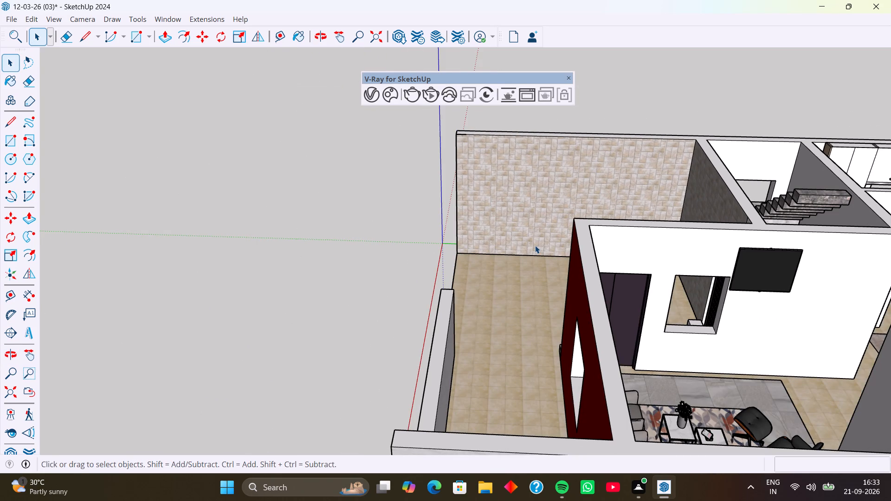
Examine the house from several sides, including the outer wall's window openings, the stairwell and the front porch with the red wall.
{"action": "middle_click_drag", "start_coordinate": [687, 254], "coordinate": [626, 252]}
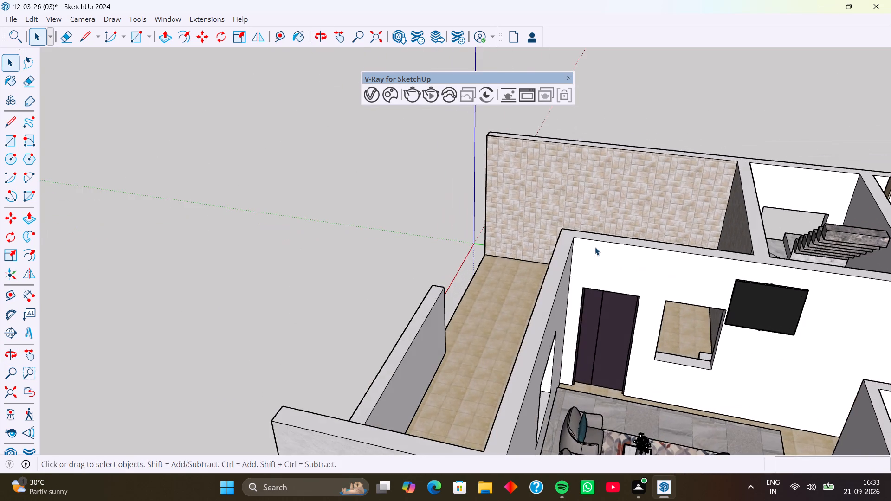
{"action": "middle_click_drag", "start_coordinate": [646, 293], "coordinate": [562, 277]}
{"action": "middle_click_drag", "start_coordinate": [642, 315], "coordinate": [558, 303]}
{"action": "scroll", "coordinate": [571, 304], "scroll_direction": "down", "scroll_amount": 5}
{"action": "middle_click_drag", "start_coordinate": [566, 335], "coordinate": [703, 343]}
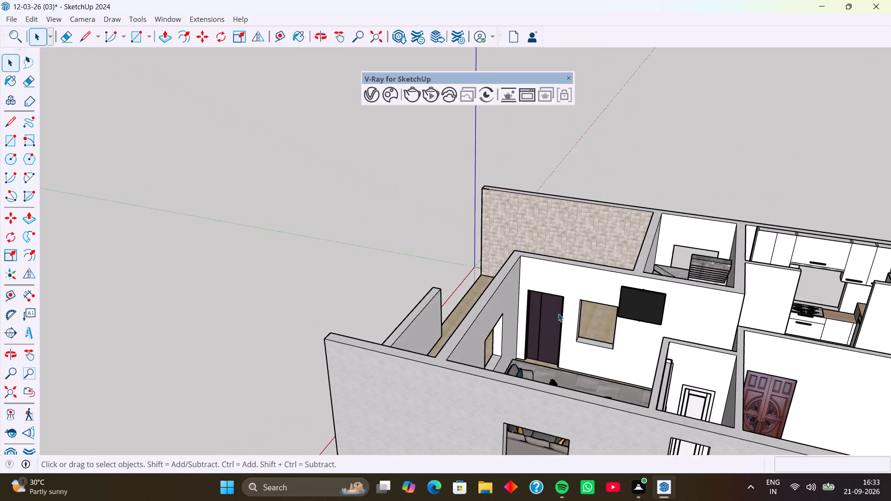
{"action": "middle_click_drag", "start_coordinate": [554, 313], "coordinate": [852, 372]}
{"action": "middle_click_drag", "start_coordinate": [583, 289], "coordinate": [882, 291]}
{"action": "middle_click_drag", "start_coordinate": [551, 259], "coordinate": [682, 259]}
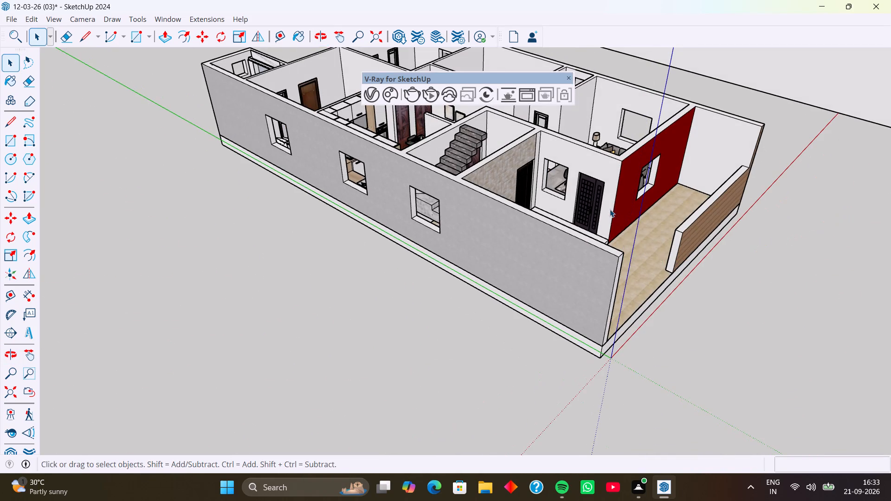
{"action": "middle_click_drag", "start_coordinate": [609, 209], "coordinate": [542, 298], "text": "shift"}
{"action": "middle_click_drag", "start_coordinate": [562, 306], "coordinate": [455, 310]}
{"action": "middle_click_drag", "start_coordinate": [524, 305], "coordinate": [481, 277]}
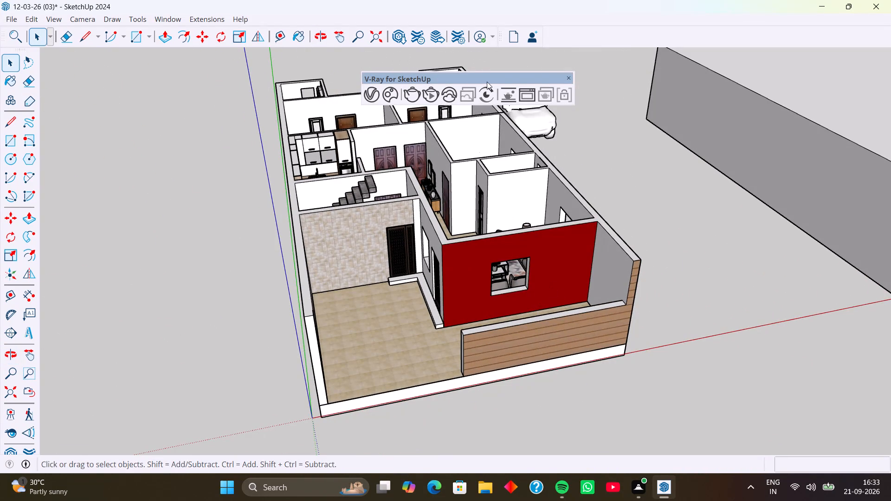
Open 3D Warehouse and search its models for "window".
{"action": "left_click", "coordinate": [173, 19]}
{"action": "left_click", "coordinate": [210, 114]}
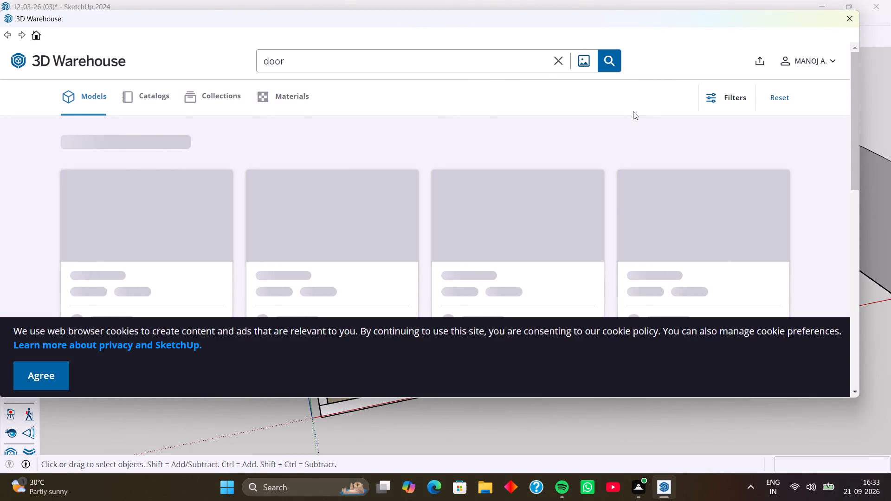
{"action": "left_click", "coordinate": [438, 61]}
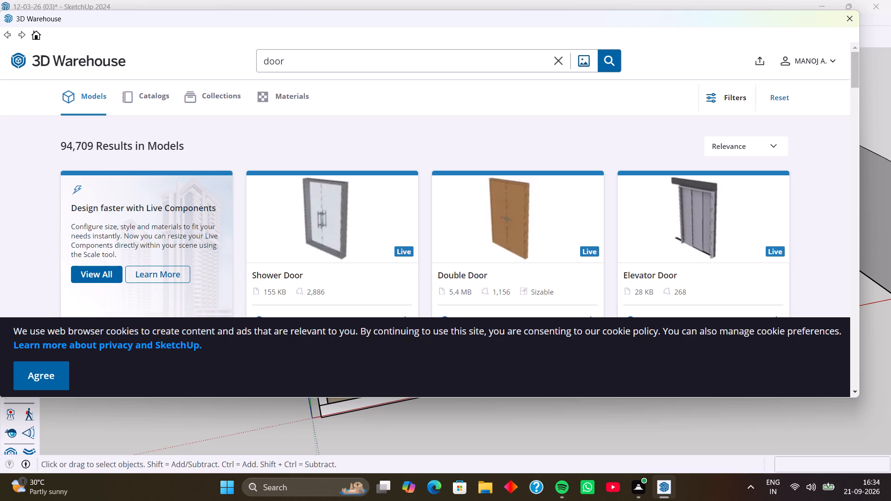
{"action": "key", "text": "BackSpace"}
{"action": "key", "text": "BackSpace"}
{"action": "key", "text": "BackSpace"}
{"action": "key", "text": "BackSpace"}
{"action": "key", "text": "BackSpace"}
{"action": "key", "text": "BackSpace"}
{"action": "key", "text": "BackSpace"}
{"action": "key", "text": "BackSpace"}
{"action": "key", "text": "BackSpace"}
{"action": "key", "text": "BackSpace"}
{"action": "key", "text": "BackSpace"}
{"action": "key", "text": "BackSpace"}
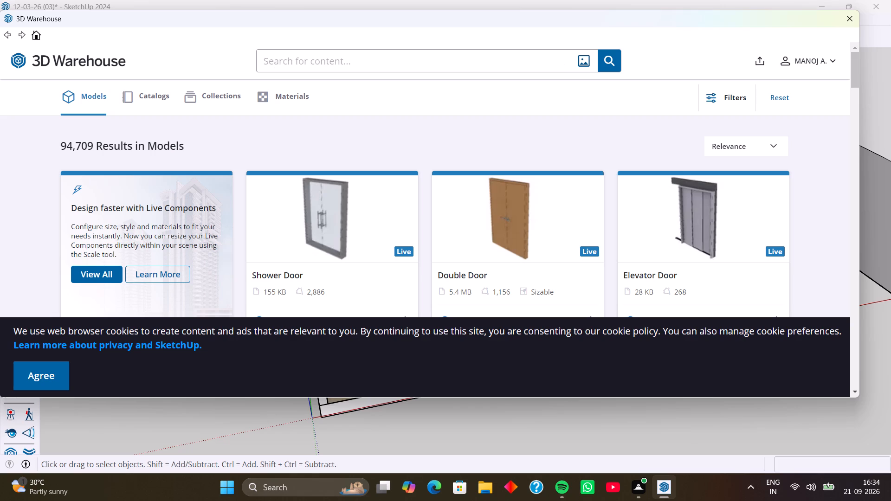
{"action": "type", "text": "win"}
{"action": "type", "text": "dow"}
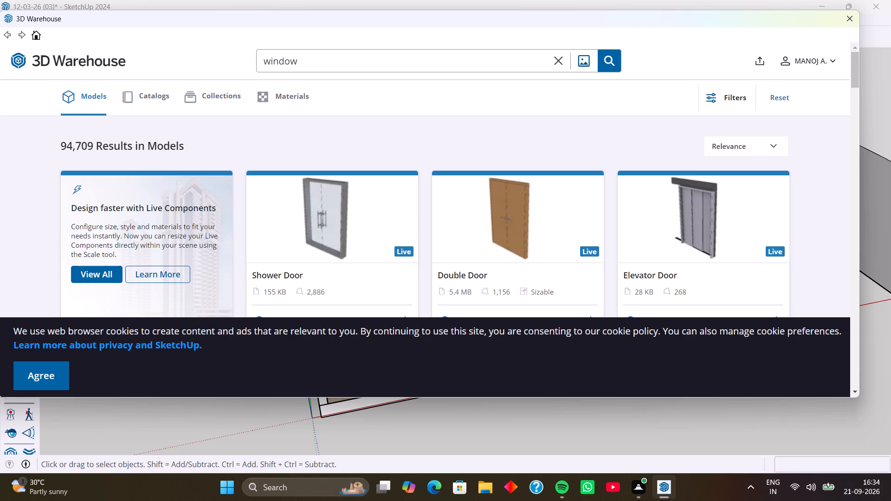
{"action": "key", "text": "Return"}
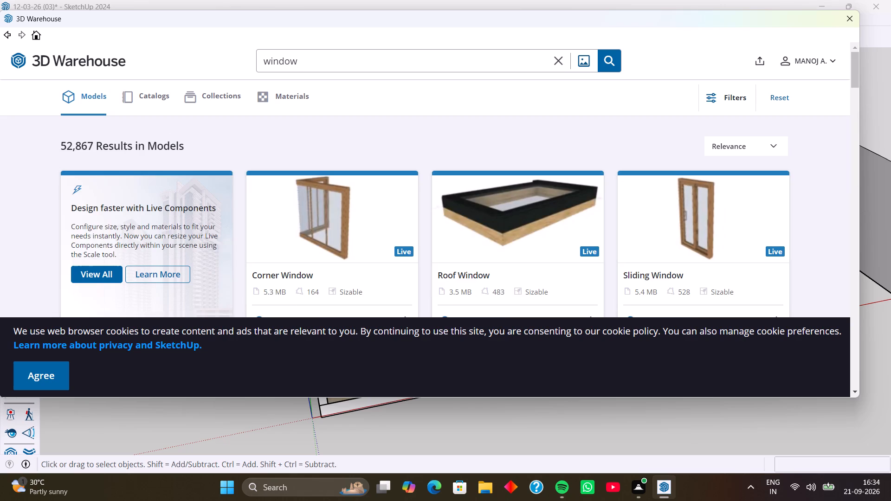
Browse the window models in the search results for one that suits the house's window openings.
{"action": "scroll", "coordinate": [674, 216], "scroll_direction": "down", "scroll_amount": 5}
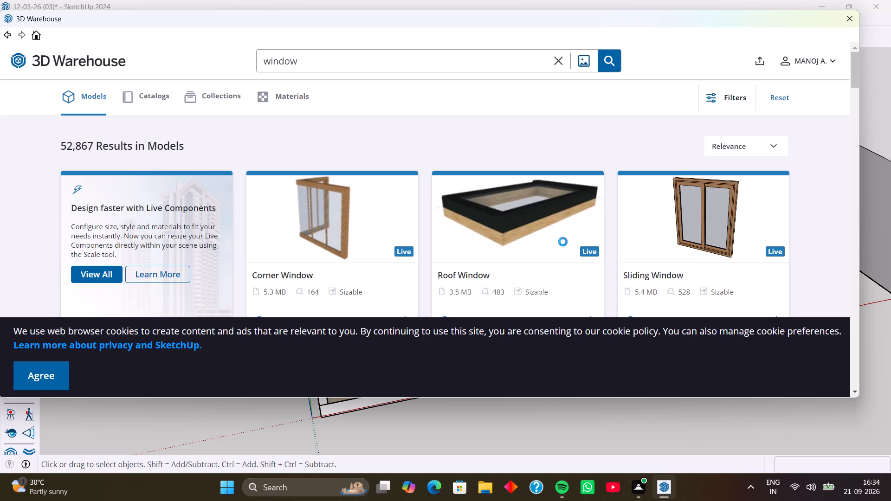
{"action": "scroll", "coordinate": [521, 248], "scroll_direction": "down", "scroll_amount": 2}
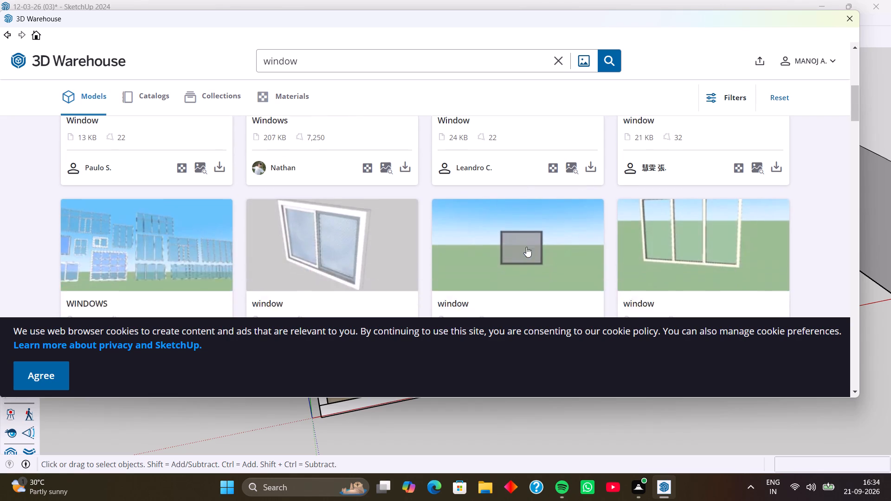
{"action": "scroll", "coordinate": [526, 247], "scroll_direction": "down", "scroll_amount": 2}
{"action": "scroll", "coordinate": [471, 252], "scroll_direction": "down", "scroll_amount": 4}
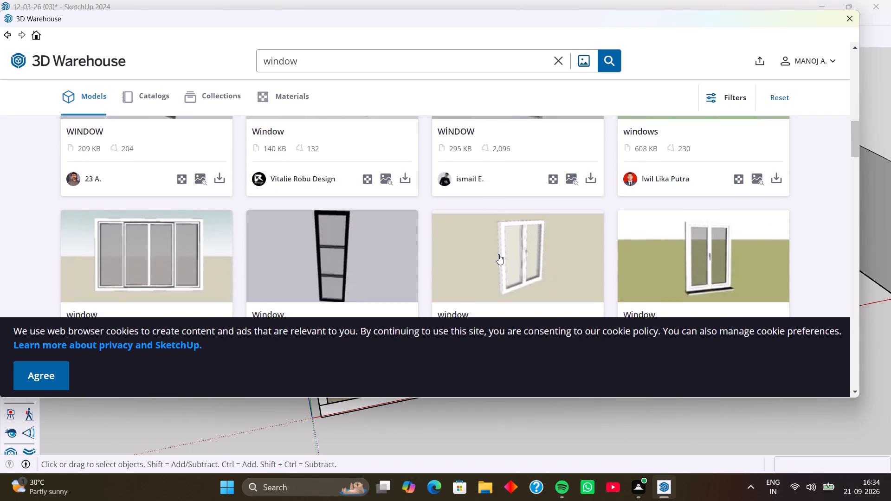
{"action": "scroll", "coordinate": [477, 220], "scroll_direction": "up", "scroll_amount": 3}
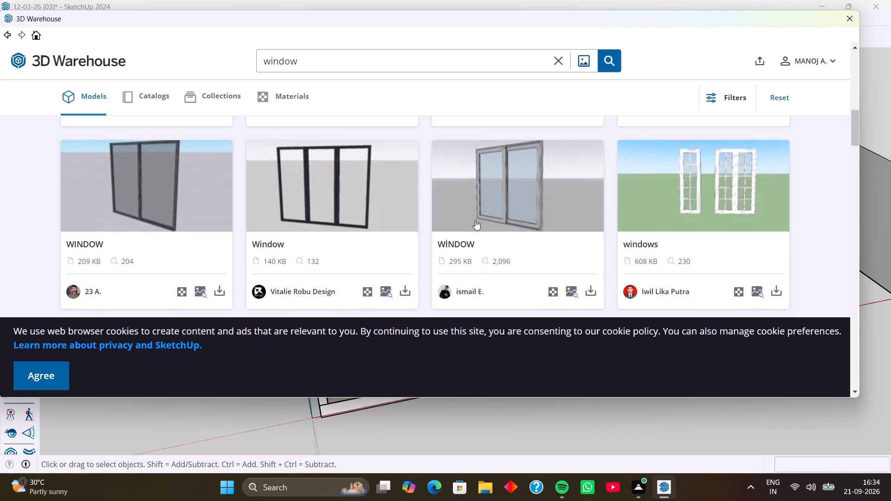
{"action": "scroll", "coordinate": [395, 240], "scroll_direction": "down", "scroll_amount": 3}
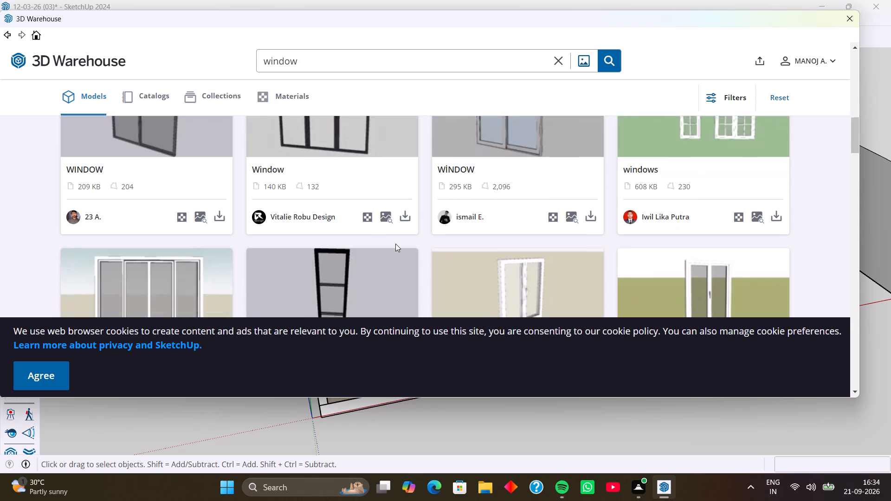
{"action": "scroll", "coordinate": [395, 244], "scroll_direction": "down", "scroll_amount": 1}
{"action": "scroll", "coordinate": [490, 257], "scroll_direction": "down", "scroll_amount": 2}
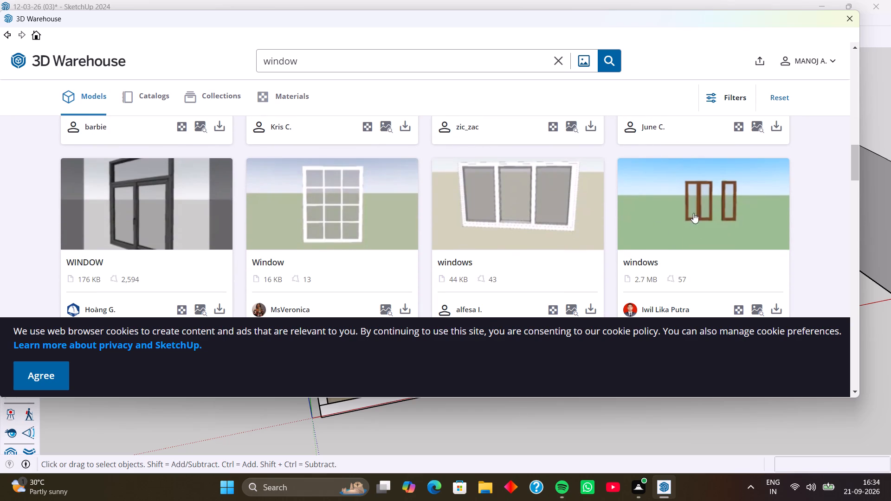
{"action": "scroll", "coordinate": [689, 215], "scroll_direction": "down", "scroll_amount": 4}
{"action": "scroll", "coordinate": [559, 228], "scroll_direction": "down", "scroll_amount": 3}
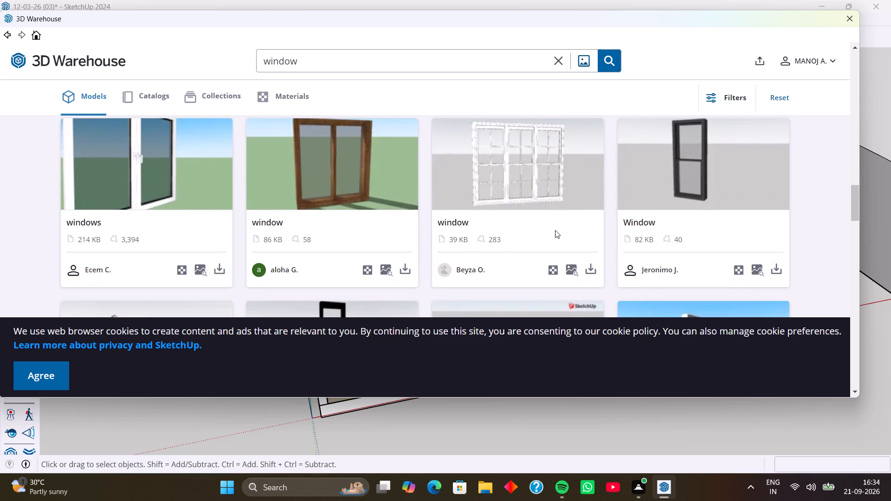
{"action": "scroll", "coordinate": [568, 228], "scroll_direction": "down", "scroll_amount": 4}
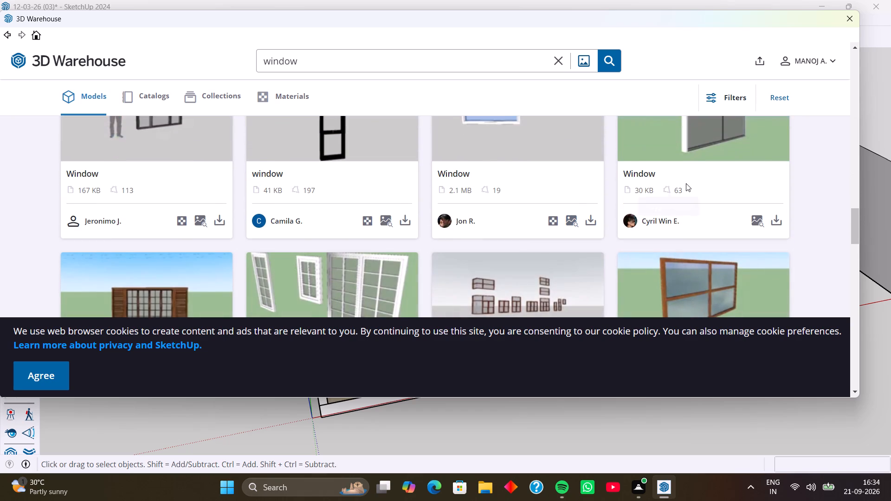
{"action": "scroll", "coordinate": [668, 186], "scroll_direction": "up", "scroll_amount": 3}
{"action": "scroll", "coordinate": [564, 231], "scroll_direction": "down", "scroll_amount": 4}
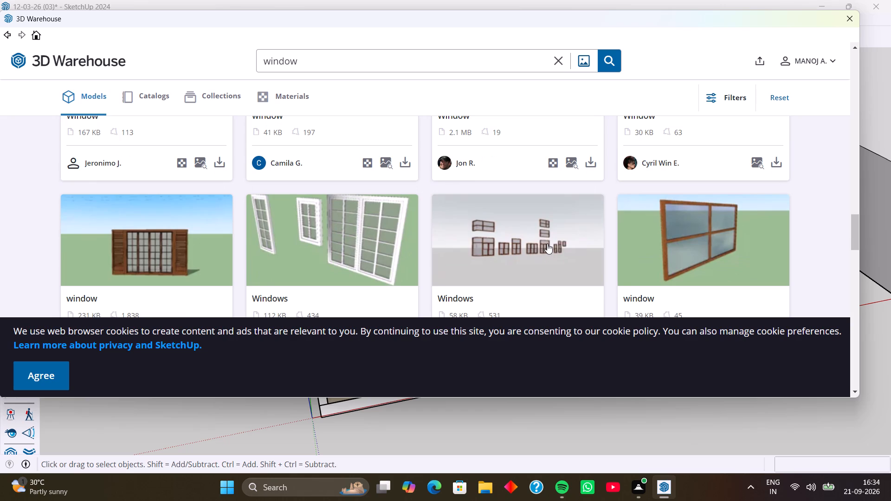
{"action": "scroll", "coordinate": [547, 244], "scroll_direction": "down", "scroll_amount": 7}
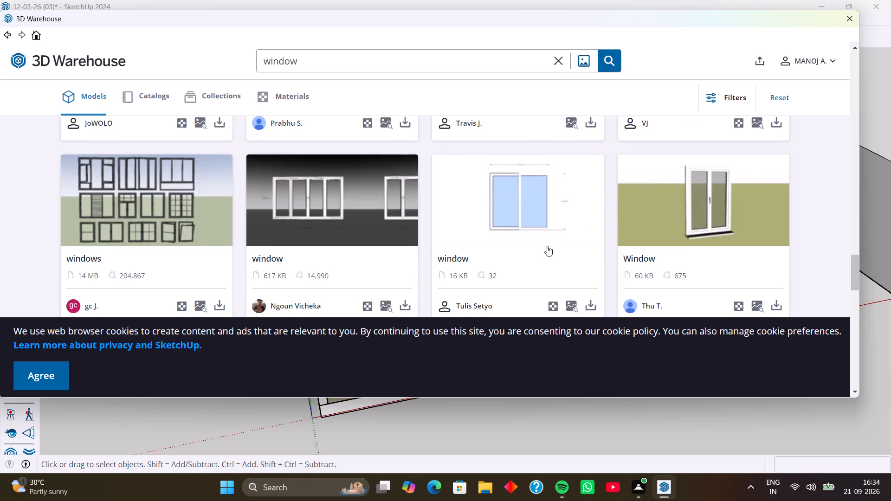
{"action": "scroll", "coordinate": [380, 239], "scroll_direction": "up", "scroll_amount": 4}
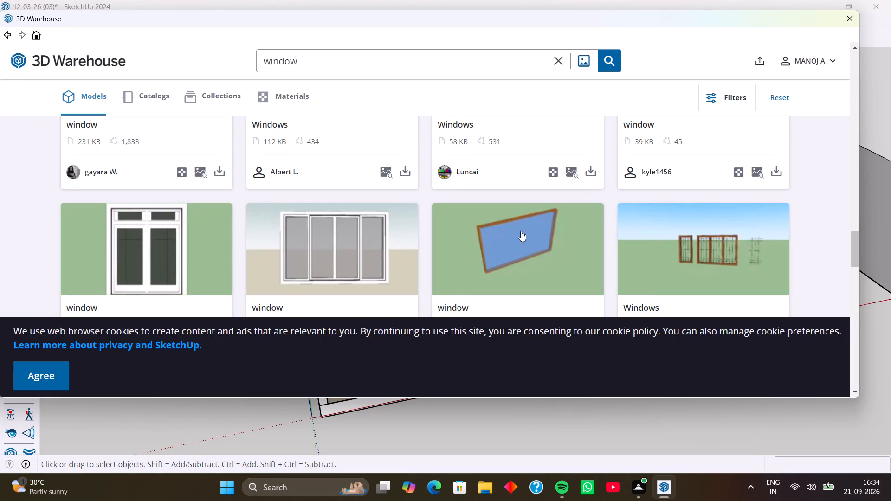
{"action": "scroll", "coordinate": [493, 237], "scroll_direction": "down", "scroll_amount": 6}
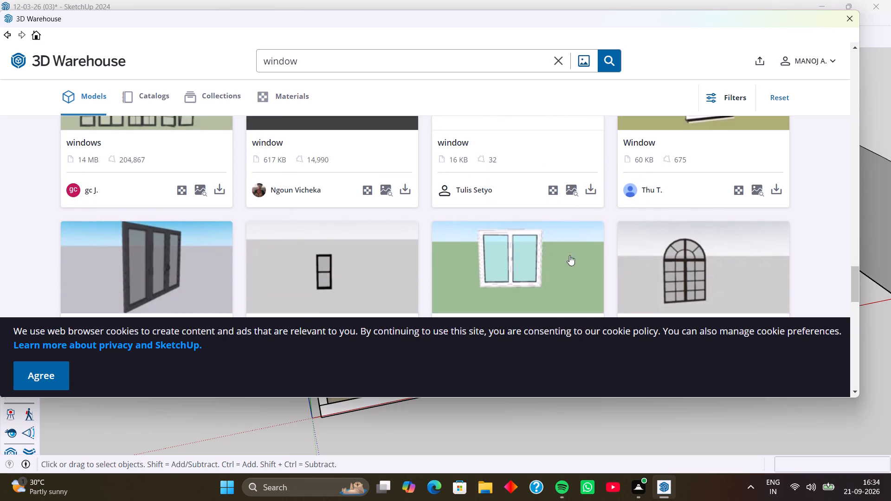
{"action": "scroll", "coordinate": [307, 256], "scroll_direction": "down", "scroll_amount": 5}
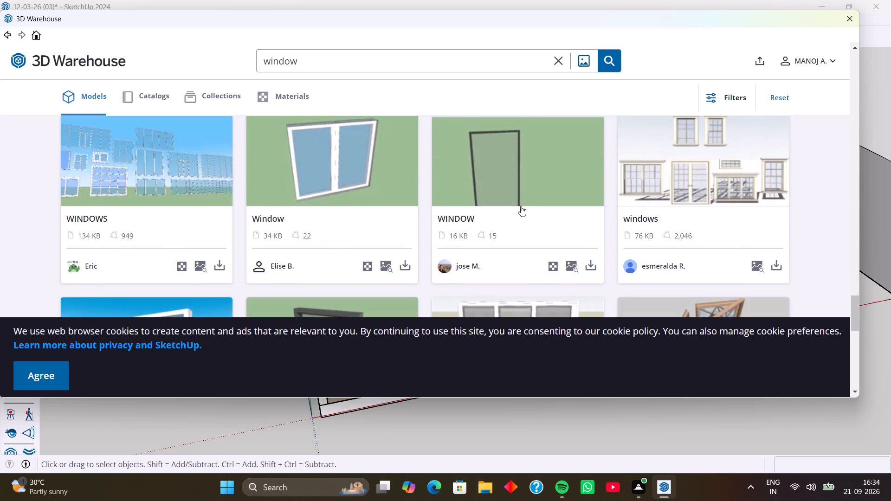
{"action": "scroll", "coordinate": [521, 206], "scroll_direction": "down", "scroll_amount": 6}
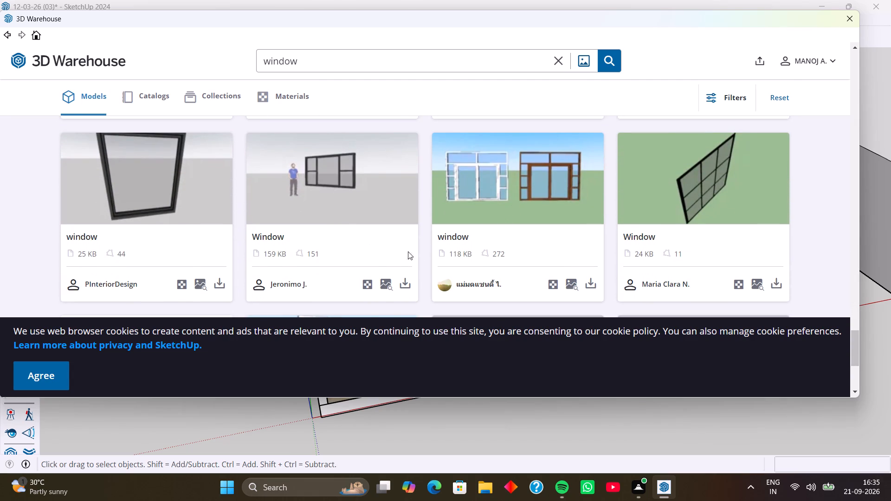
{"action": "scroll", "coordinate": [546, 216], "scroll_direction": "down", "scroll_amount": 4}
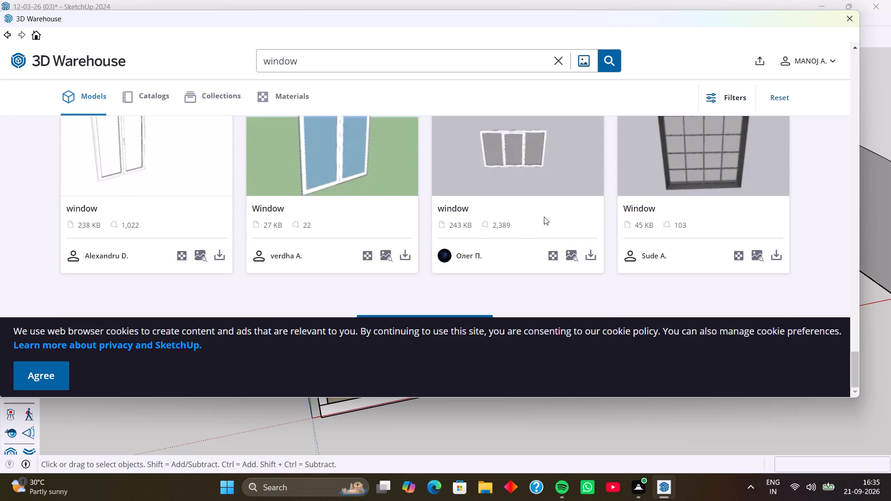
{"action": "scroll", "coordinate": [571, 214], "scroll_direction": "down", "scroll_amount": 3}
{"action": "scroll", "coordinate": [561, 219], "scroll_direction": "up", "scroll_amount": 3}
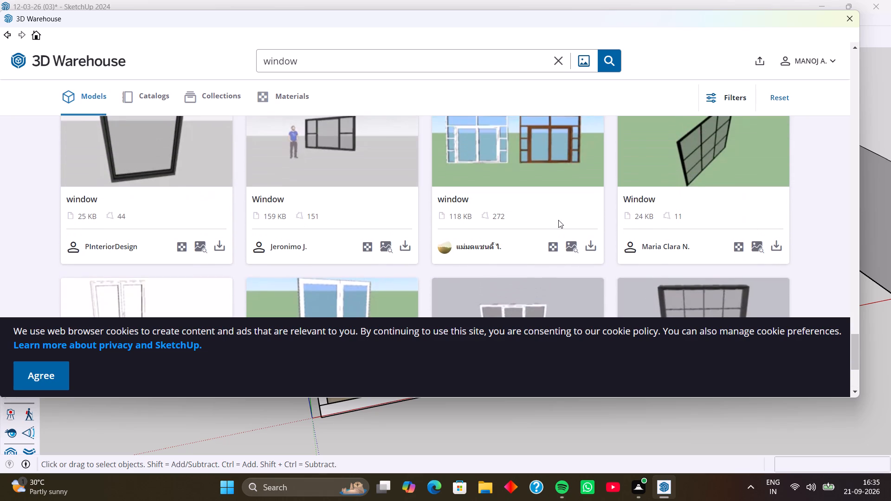
{"action": "scroll", "coordinate": [485, 217], "scroll_direction": "up", "scroll_amount": 4}
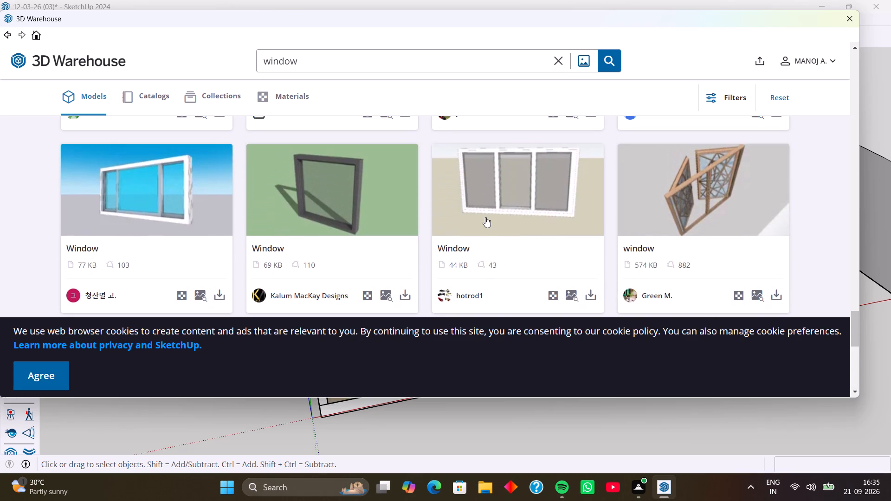
{"action": "scroll", "coordinate": [498, 220], "scroll_direction": "up", "scroll_amount": 2}
{"action": "scroll", "coordinate": [469, 211], "scroll_direction": "down", "scroll_amount": 1}
{"action": "scroll", "coordinate": [469, 211], "scroll_direction": "up", "scroll_amount": 7}
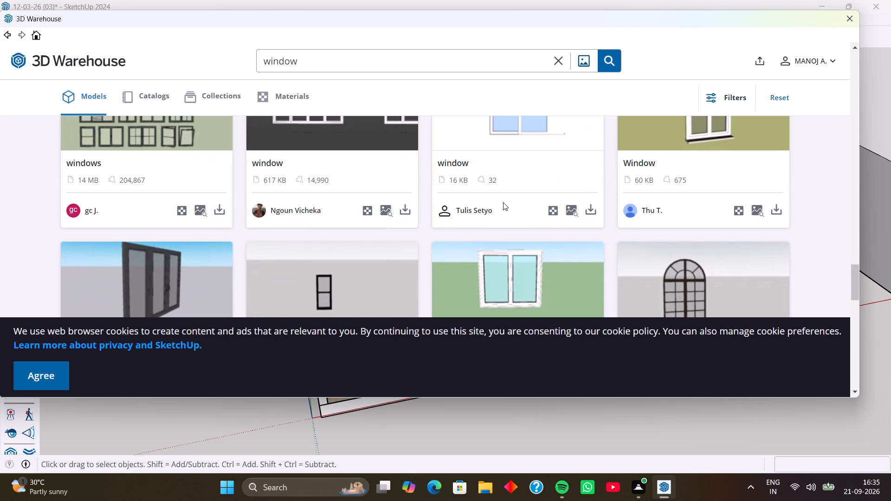
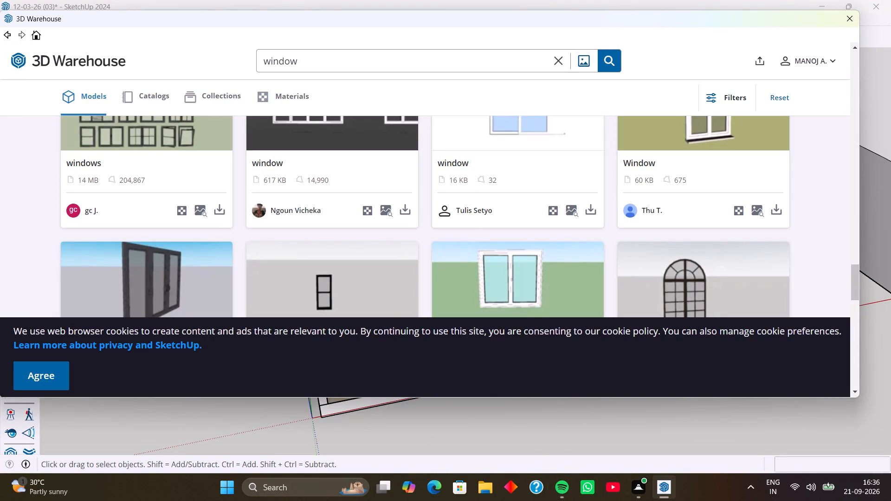
Browse further through the window models in the search results for one that suits the house's openings.
{"action": "scroll", "coordinate": [387, 238], "scroll_direction": "down", "scroll_amount": 3}
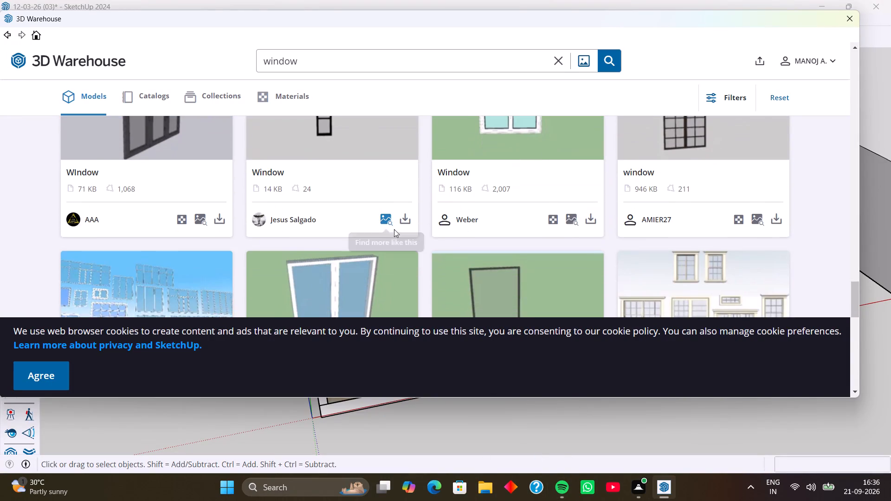
{"action": "scroll", "coordinate": [403, 235], "scroll_direction": "down", "scroll_amount": 3}
{"action": "scroll", "coordinate": [486, 260], "scroll_direction": "down", "scroll_amount": 3}
{"action": "scroll", "coordinate": [456, 233], "scroll_direction": "down", "scroll_amount": 3}
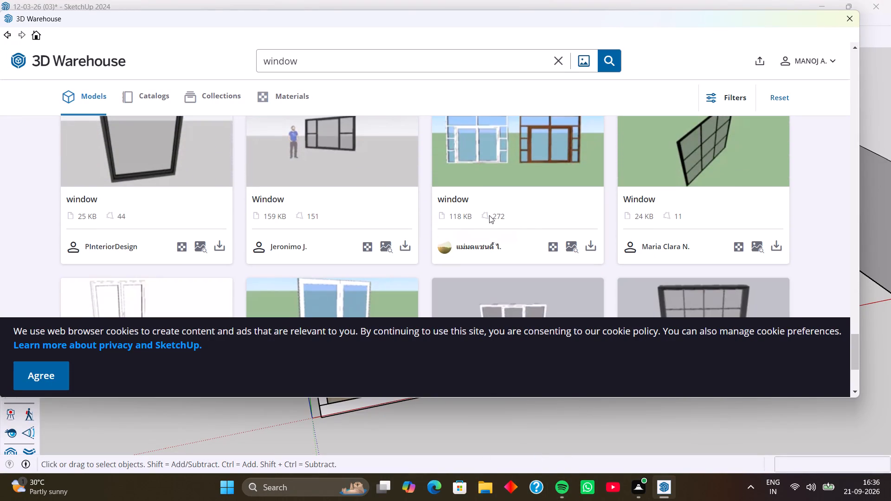
{"action": "scroll", "coordinate": [522, 214], "scroll_direction": "up", "scroll_amount": 4}
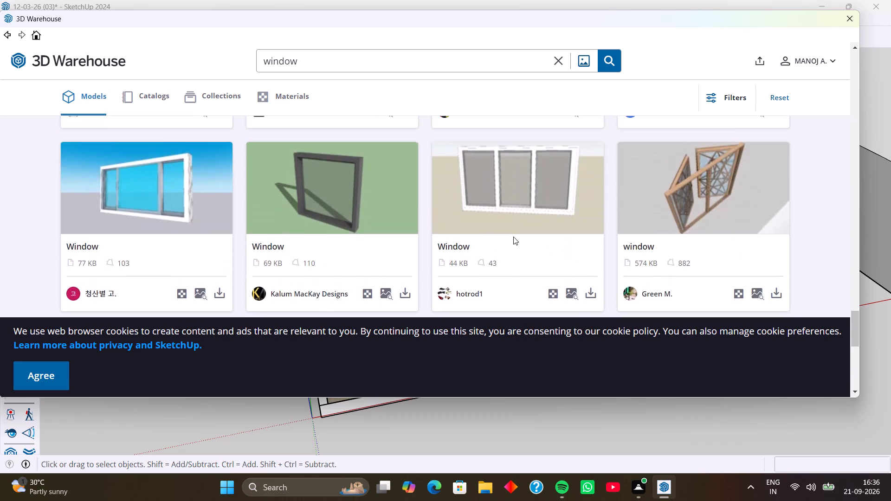
{"action": "scroll", "coordinate": [505, 235], "scroll_direction": "down", "scroll_amount": 4}
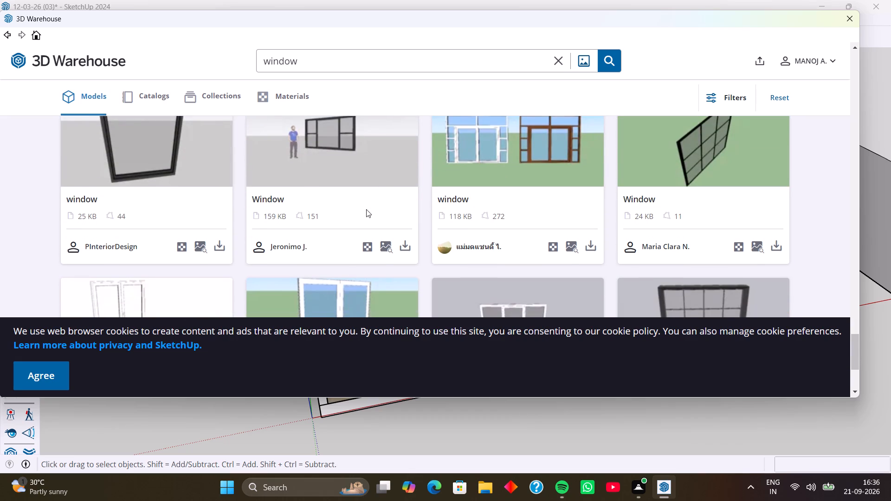
Load the dark multi-pane window model with the standing figure into the model and place it beside the house's red-walled front.
{"action": "left_click", "coordinate": [405, 250]}
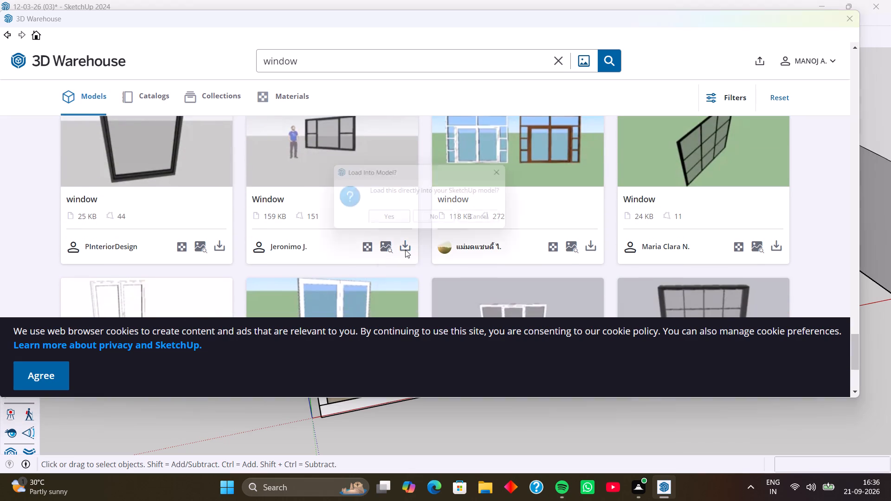
{"action": "left_click", "coordinate": [380, 216]}
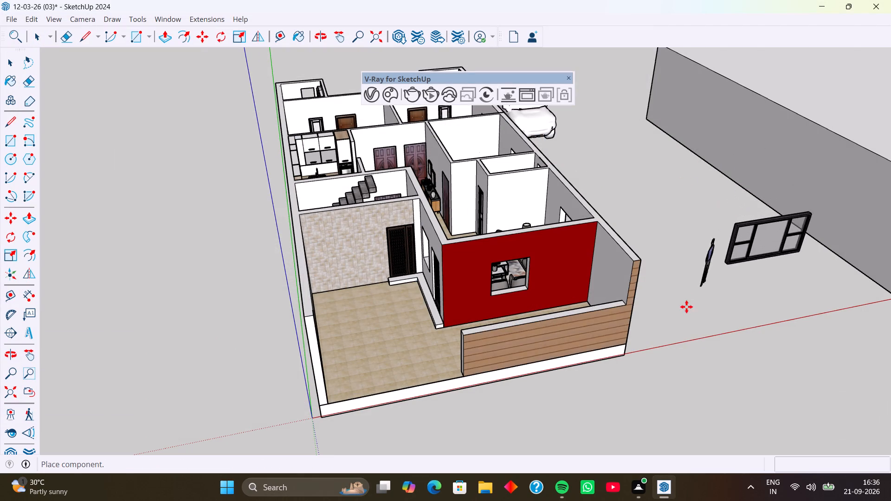
{"action": "scroll", "coordinate": [677, 310], "scroll_direction": "down", "scroll_amount": 2}
{"action": "middle_click_drag", "start_coordinate": [678, 319], "coordinate": [627, 315]}
{"action": "left_click", "coordinate": [624, 318]}
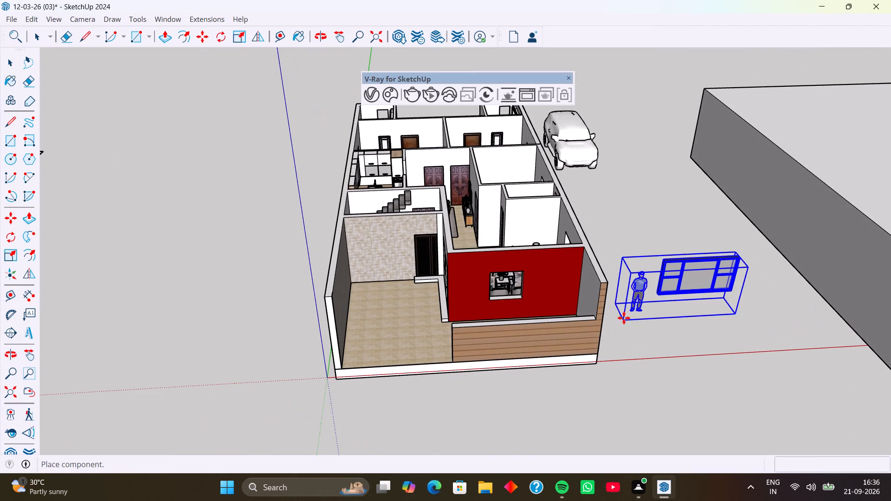
Explode the placed window component and delete the human figure that came with it.
{"action": "right_click", "coordinate": [668, 284]}
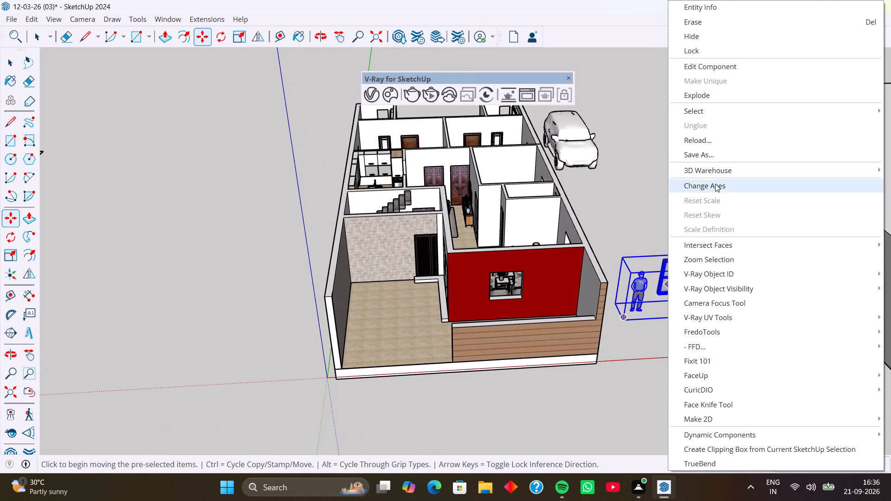
{"action": "left_click", "coordinate": [706, 96]}
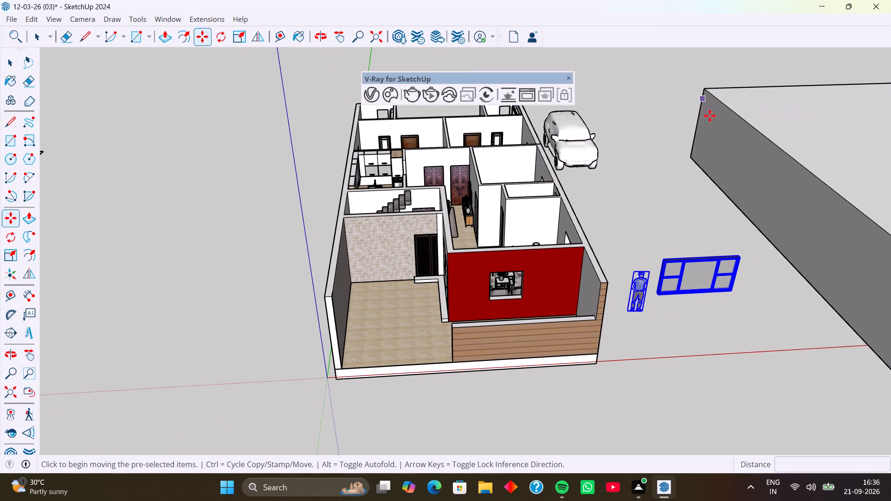
{"action": "key", "text": "space"}
{"action": "left_click", "coordinate": [687, 230]}
{"action": "left_click", "coordinate": [641, 294]}
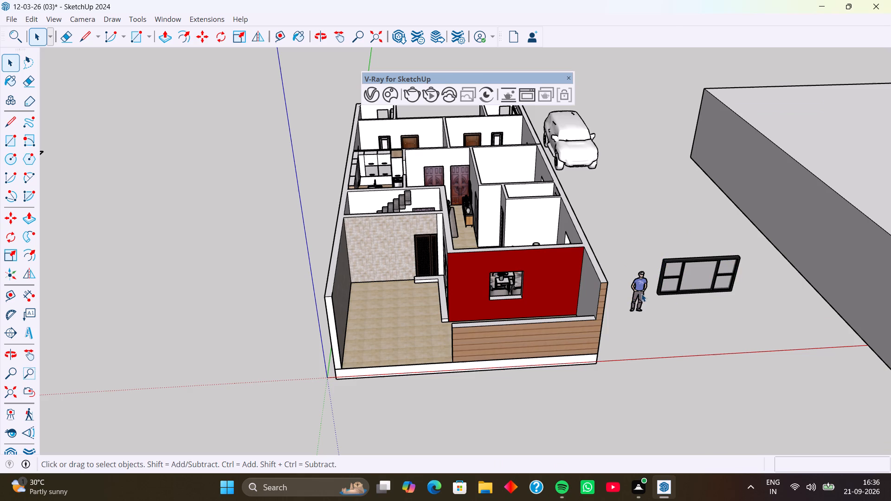
{"action": "key", "text": "Delete"}
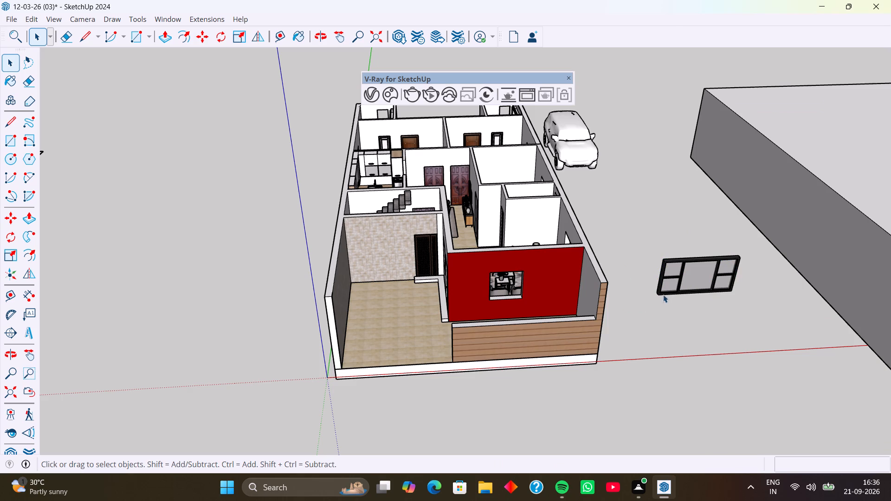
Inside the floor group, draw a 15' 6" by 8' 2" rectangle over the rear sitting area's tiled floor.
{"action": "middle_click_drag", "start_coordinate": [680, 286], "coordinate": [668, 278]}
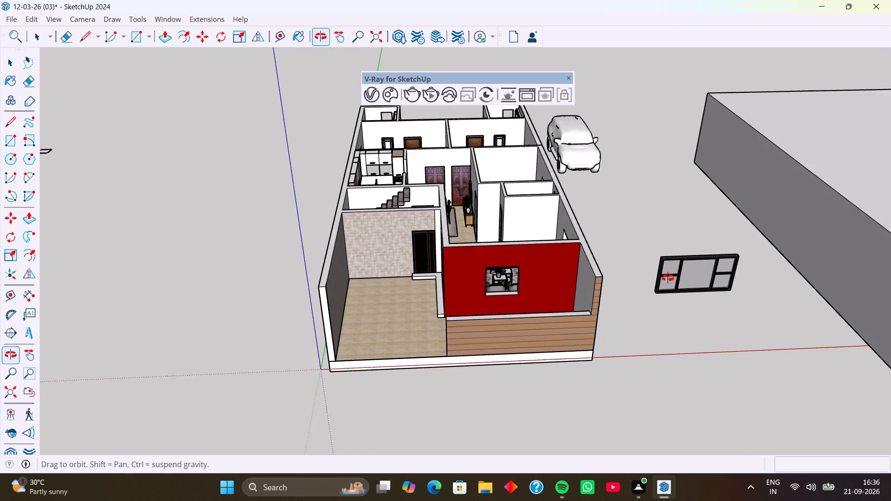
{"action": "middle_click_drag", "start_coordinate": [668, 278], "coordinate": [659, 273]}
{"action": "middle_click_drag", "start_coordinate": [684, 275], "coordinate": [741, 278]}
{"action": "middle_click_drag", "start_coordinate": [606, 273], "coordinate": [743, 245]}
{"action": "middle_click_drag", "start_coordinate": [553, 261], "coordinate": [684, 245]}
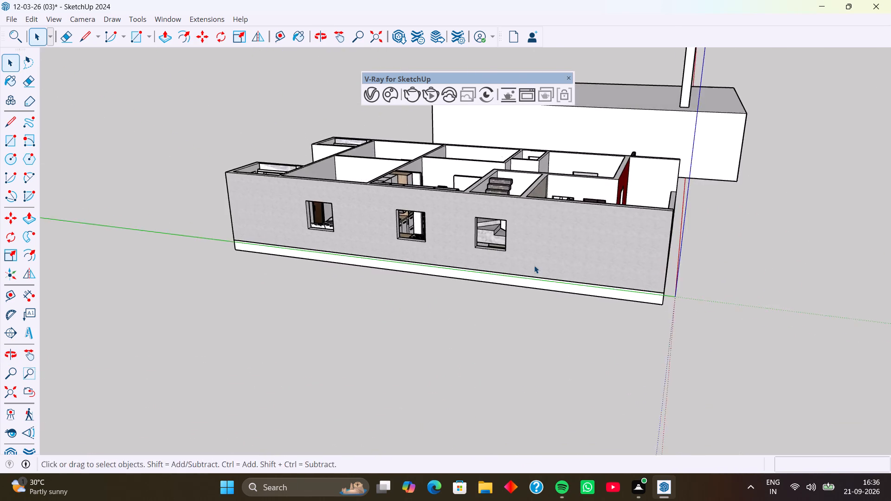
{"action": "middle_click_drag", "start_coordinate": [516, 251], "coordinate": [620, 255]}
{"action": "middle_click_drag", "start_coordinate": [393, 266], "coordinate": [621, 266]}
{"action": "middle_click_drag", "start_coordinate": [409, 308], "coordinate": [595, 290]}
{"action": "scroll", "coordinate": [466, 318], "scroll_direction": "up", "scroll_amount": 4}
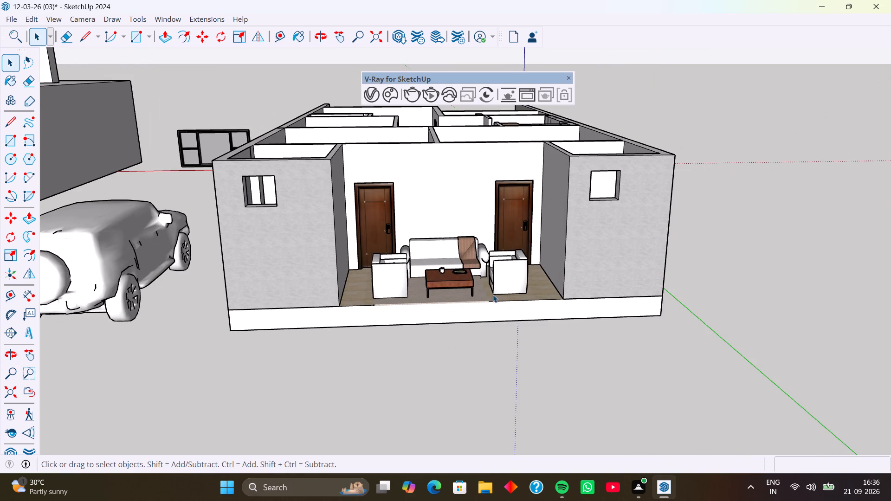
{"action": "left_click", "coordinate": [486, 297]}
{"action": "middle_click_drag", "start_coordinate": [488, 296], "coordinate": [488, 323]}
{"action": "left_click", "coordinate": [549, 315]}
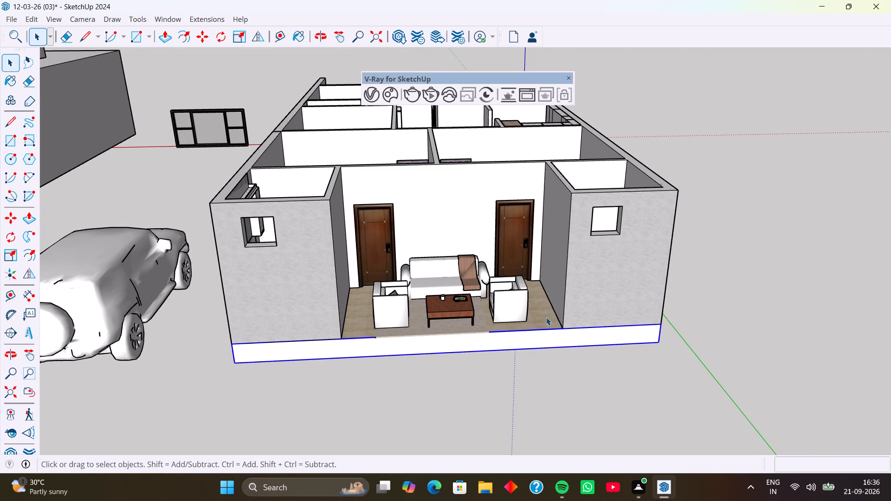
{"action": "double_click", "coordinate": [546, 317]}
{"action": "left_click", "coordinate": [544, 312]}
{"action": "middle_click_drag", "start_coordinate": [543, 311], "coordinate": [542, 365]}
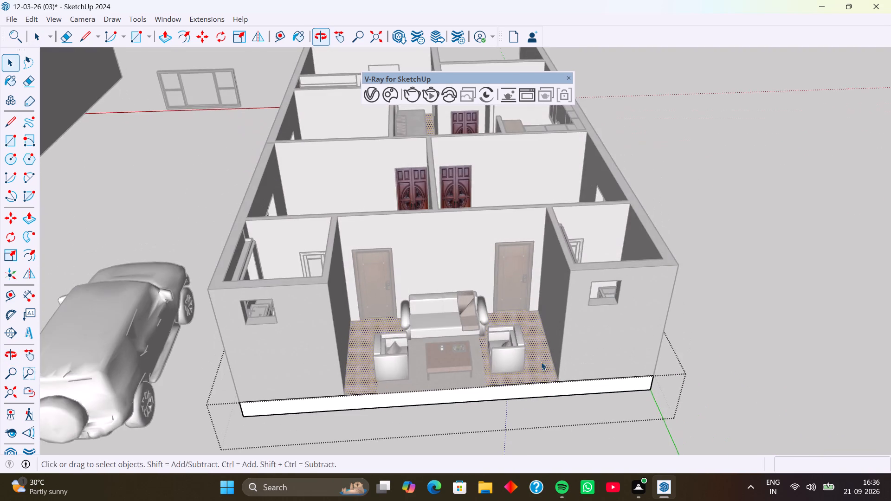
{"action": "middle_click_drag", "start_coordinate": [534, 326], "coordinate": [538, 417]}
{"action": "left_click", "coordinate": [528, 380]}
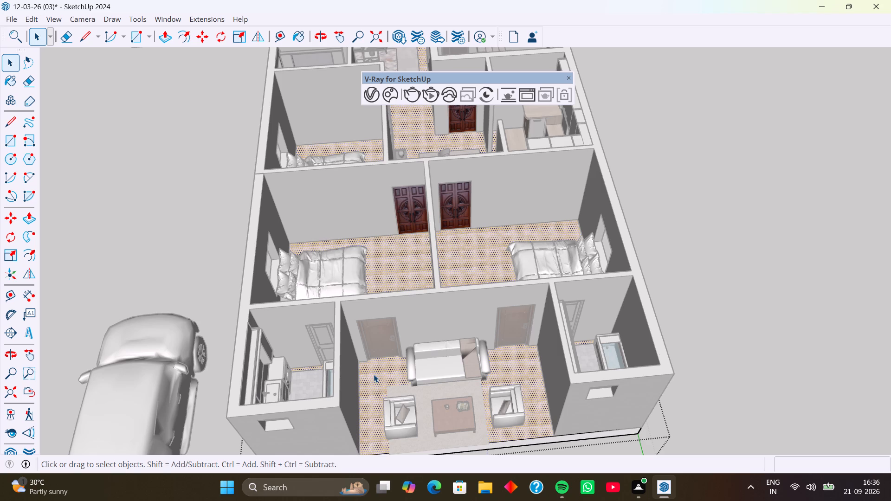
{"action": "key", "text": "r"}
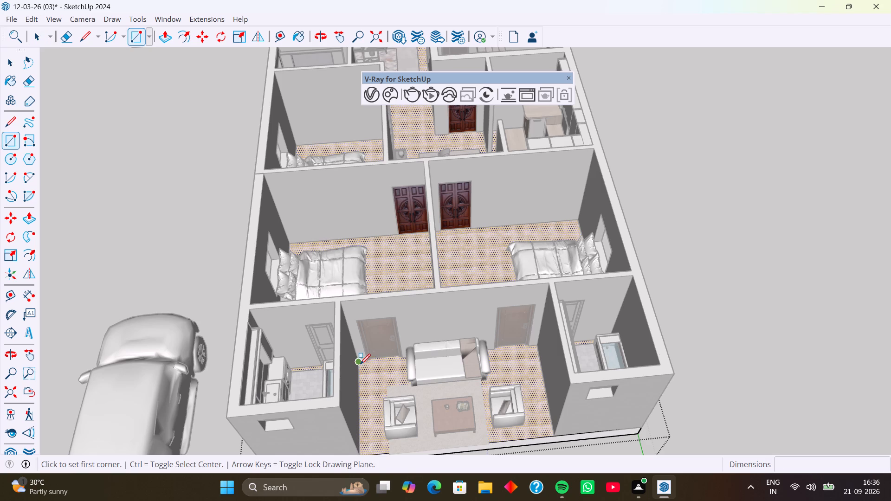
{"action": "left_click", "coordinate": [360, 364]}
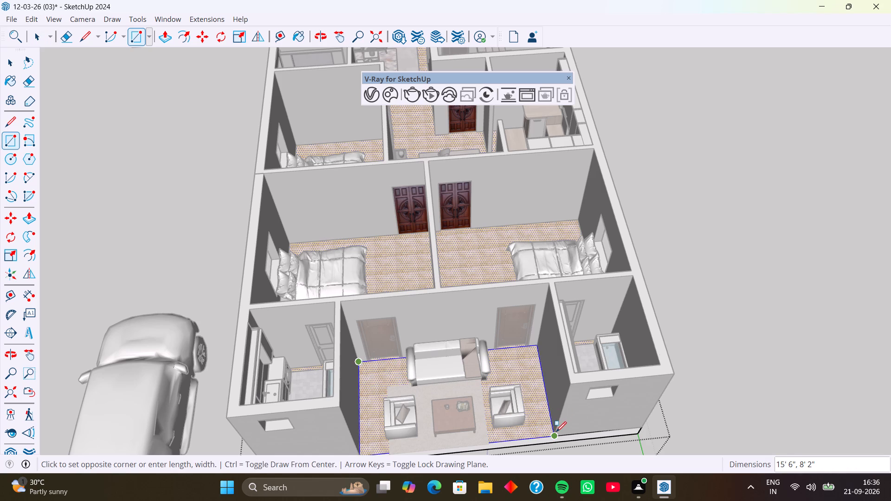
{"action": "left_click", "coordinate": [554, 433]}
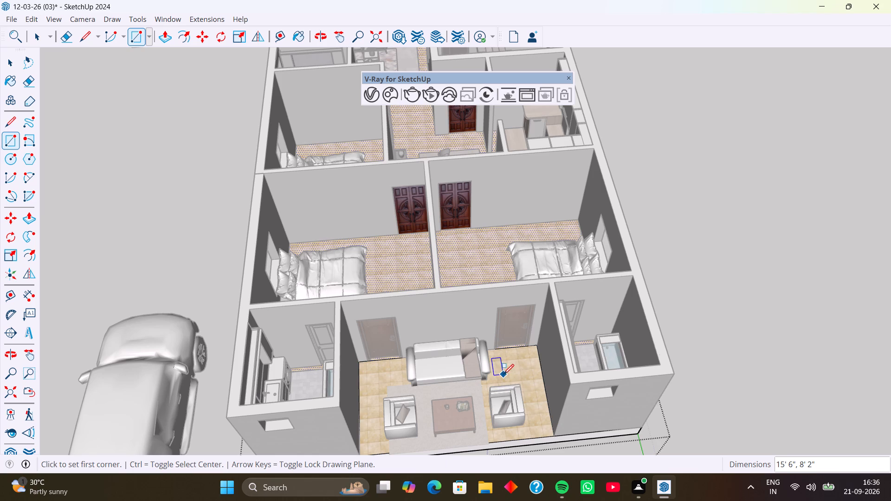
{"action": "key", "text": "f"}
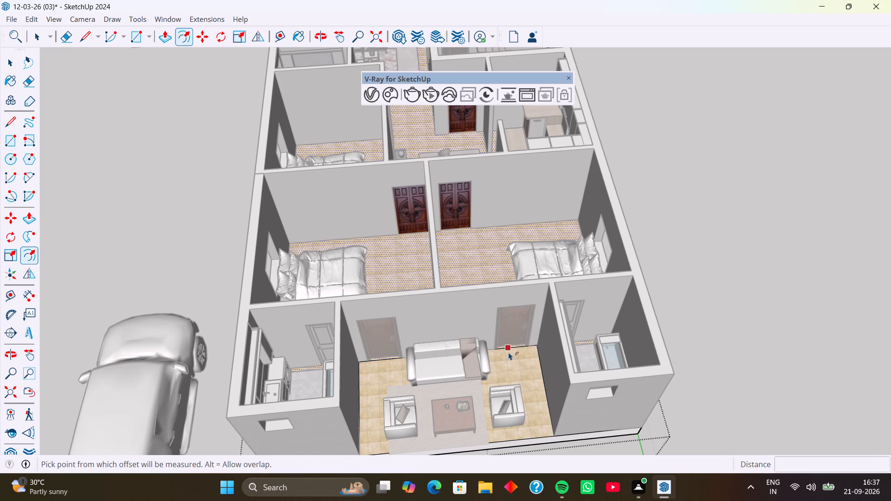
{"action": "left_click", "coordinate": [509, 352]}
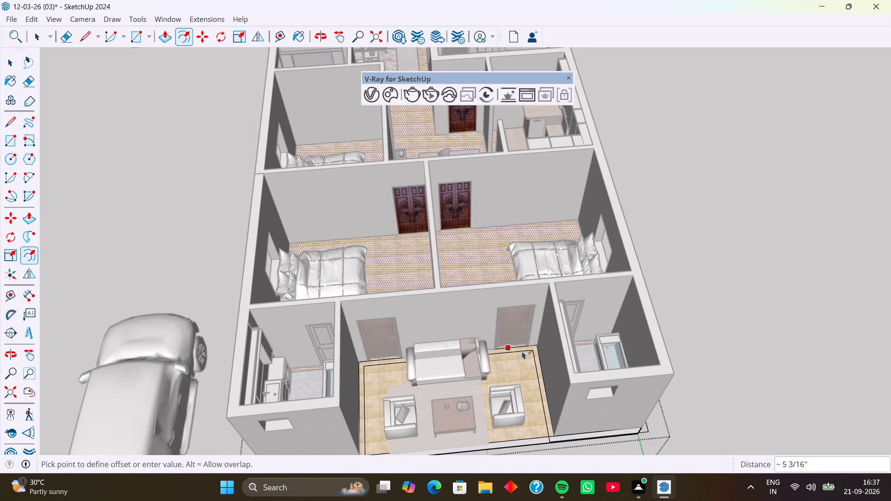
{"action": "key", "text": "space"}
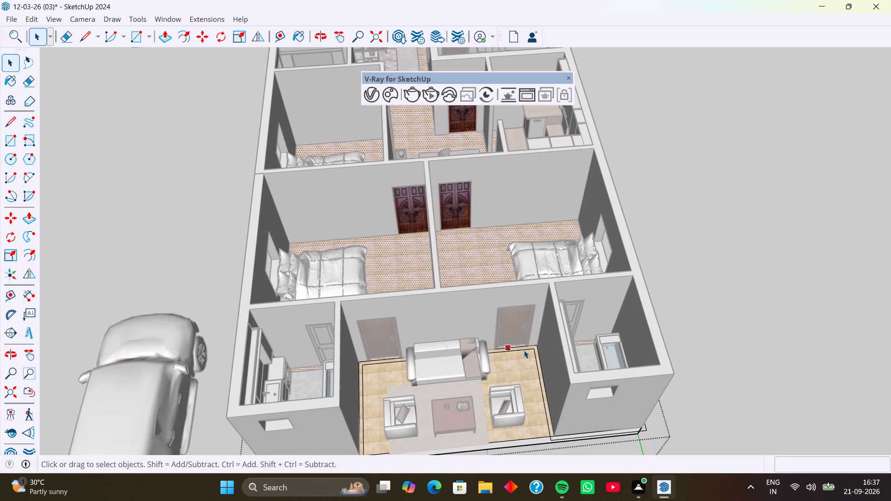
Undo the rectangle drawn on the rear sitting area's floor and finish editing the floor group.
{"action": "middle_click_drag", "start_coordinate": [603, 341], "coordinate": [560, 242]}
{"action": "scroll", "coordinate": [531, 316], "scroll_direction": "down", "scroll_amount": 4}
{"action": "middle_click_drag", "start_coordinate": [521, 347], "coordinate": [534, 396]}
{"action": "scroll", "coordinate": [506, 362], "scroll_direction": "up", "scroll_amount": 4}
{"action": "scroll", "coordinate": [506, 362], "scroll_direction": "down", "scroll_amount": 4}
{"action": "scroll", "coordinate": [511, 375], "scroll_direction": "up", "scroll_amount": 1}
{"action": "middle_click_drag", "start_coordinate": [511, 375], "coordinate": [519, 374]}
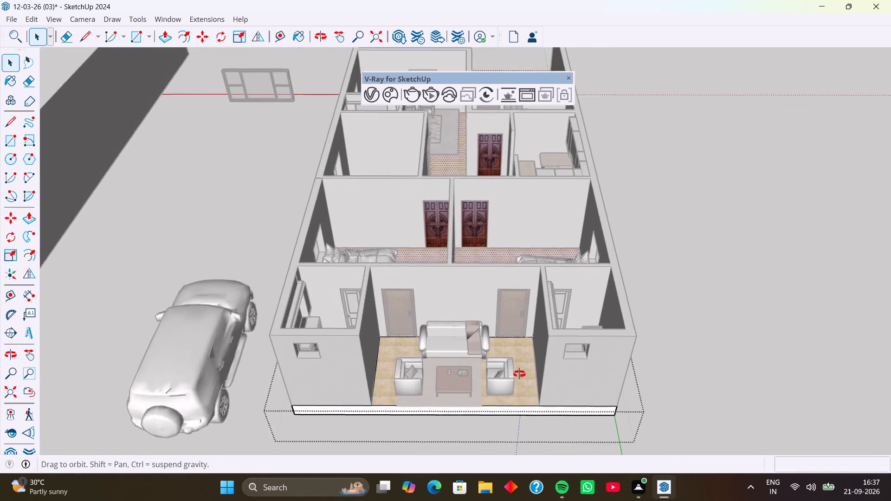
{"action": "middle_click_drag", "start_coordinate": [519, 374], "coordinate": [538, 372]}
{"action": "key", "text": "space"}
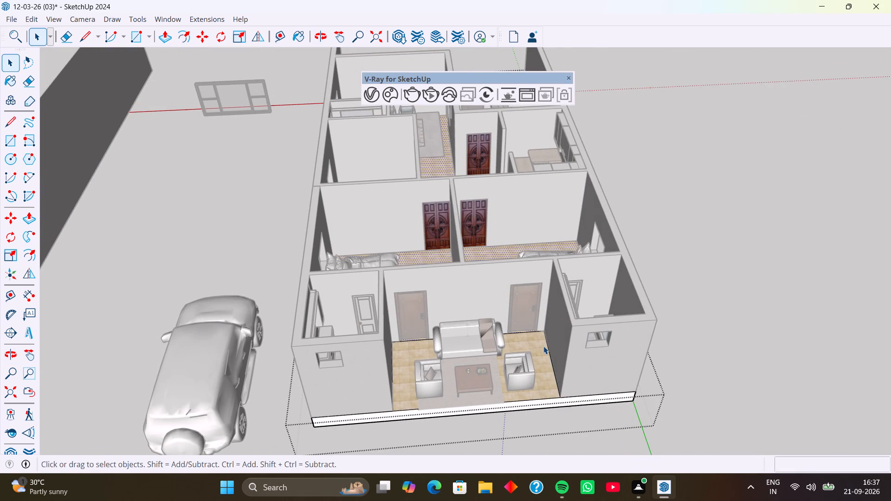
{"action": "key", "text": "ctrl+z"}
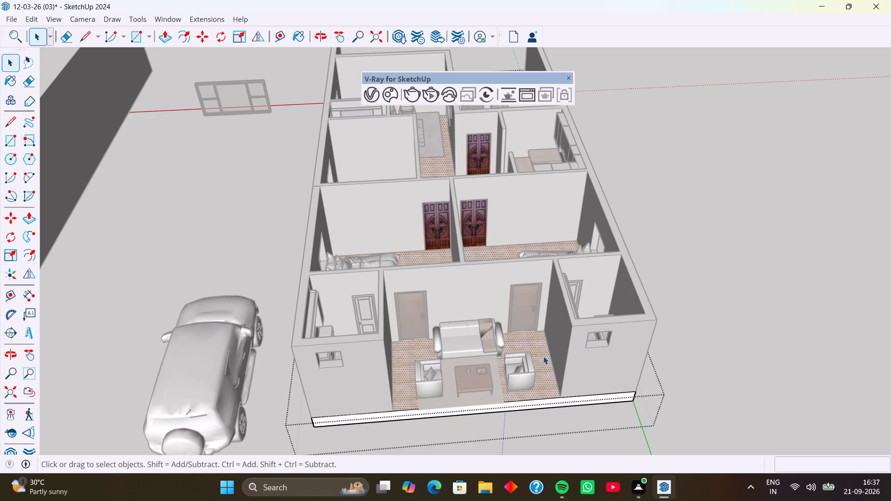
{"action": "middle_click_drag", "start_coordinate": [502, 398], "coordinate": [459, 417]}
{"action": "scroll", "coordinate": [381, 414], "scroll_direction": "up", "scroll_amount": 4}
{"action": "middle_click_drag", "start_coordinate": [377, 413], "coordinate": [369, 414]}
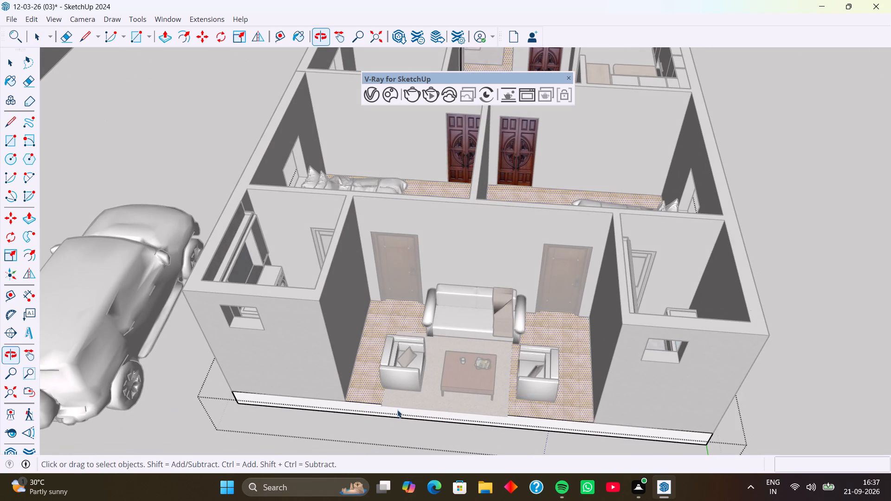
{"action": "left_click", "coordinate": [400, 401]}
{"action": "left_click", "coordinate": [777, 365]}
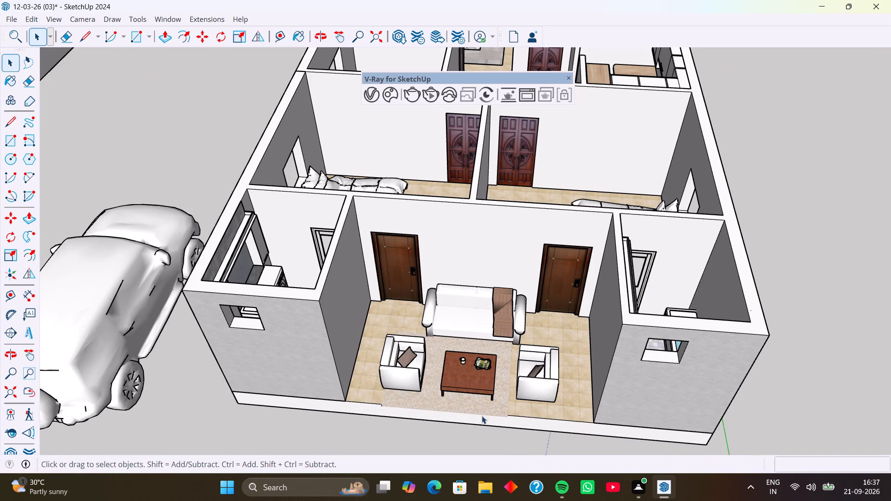
Move the rear sitting area's furniture set and rug about 4 3/8" inward from the floor's open outer edge.
{"action": "left_click", "coordinate": [482, 411]}
{"action": "scroll", "coordinate": [490, 412], "scroll_direction": "up", "scroll_amount": 4}
{"action": "key", "text": "m"}
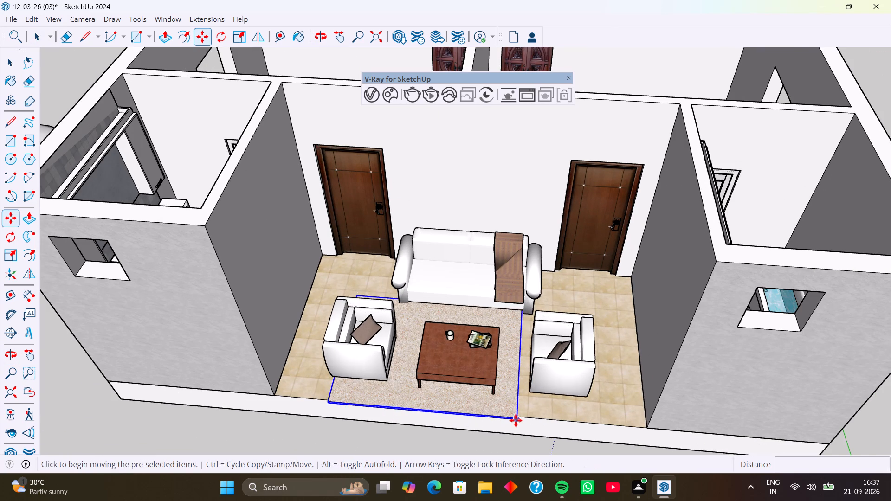
{"action": "scroll", "coordinate": [517, 420], "scroll_direction": "up", "scroll_amount": 4}
{"action": "left_click", "coordinate": [516, 419]}
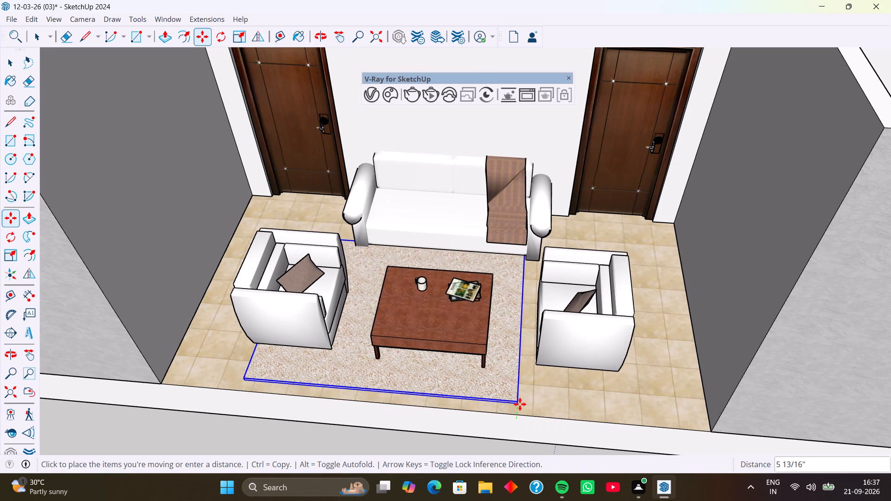
{"action": "left_click", "coordinate": [520, 407]}
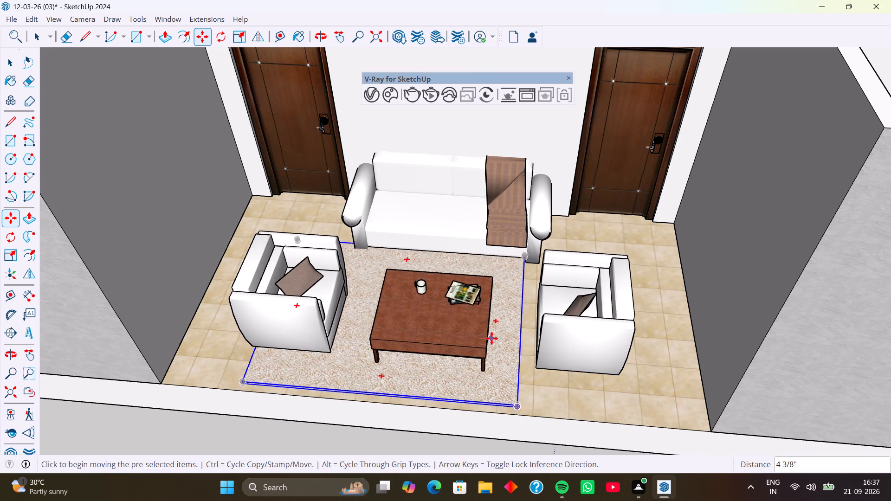
Inside the floor group, draw a 15' 6" line along the open outer edge of the rear sitting area's tiled floor.
{"action": "middle_click_drag", "start_coordinate": [491, 339], "coordinate": [515, 443]}
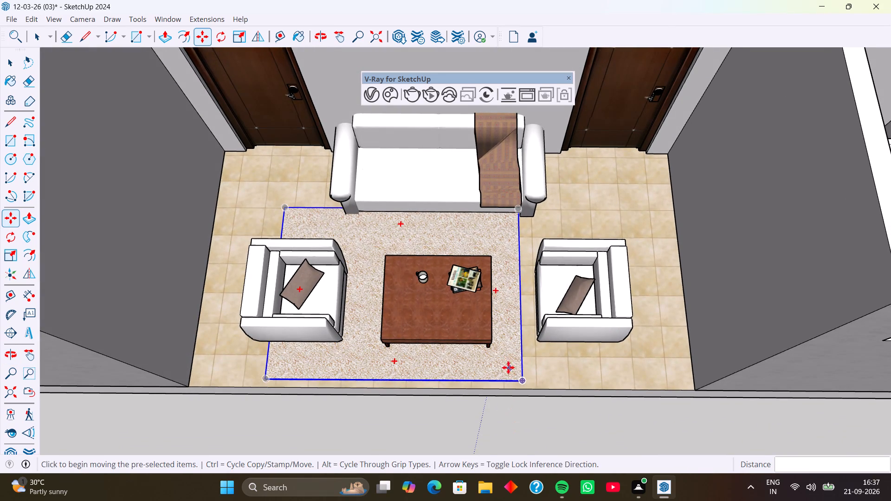
{"action": "middle_click_drag", "start_coordinate": [506, 367], "coordinate": [500, 345]}
{"action": "key", "text": "space"}
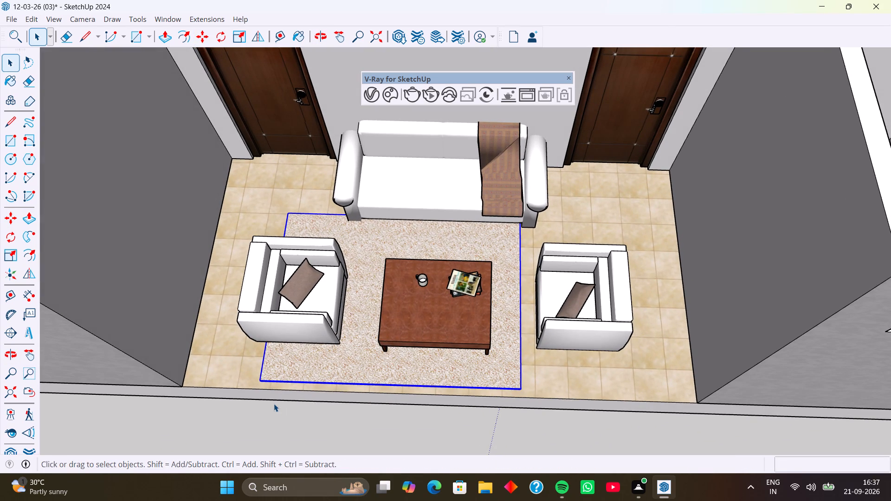
{"action": "key", "text": "l"}
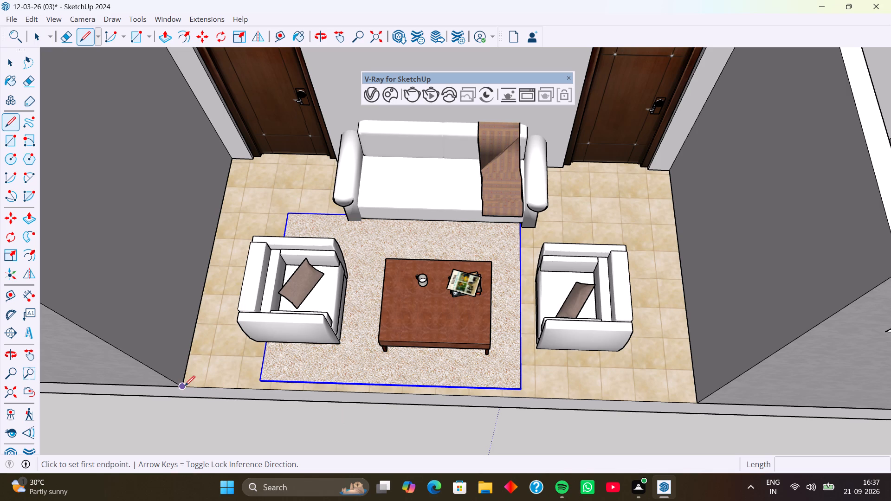
{"action": "key", "text": "space"}
{"action": "left_click", "coordinate": [207, 376]}
{"action": "double_click", "coordinate": [208, 376]}
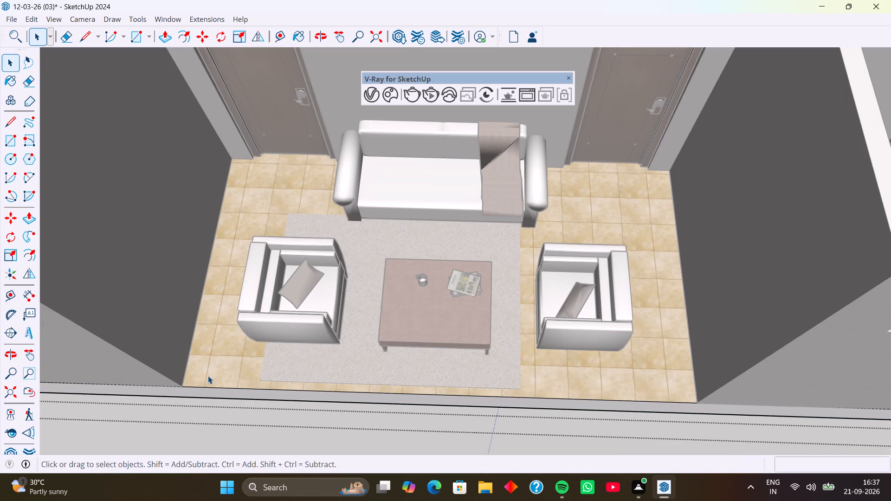
{"action": "left_click", "coordinate": [208, 376]}
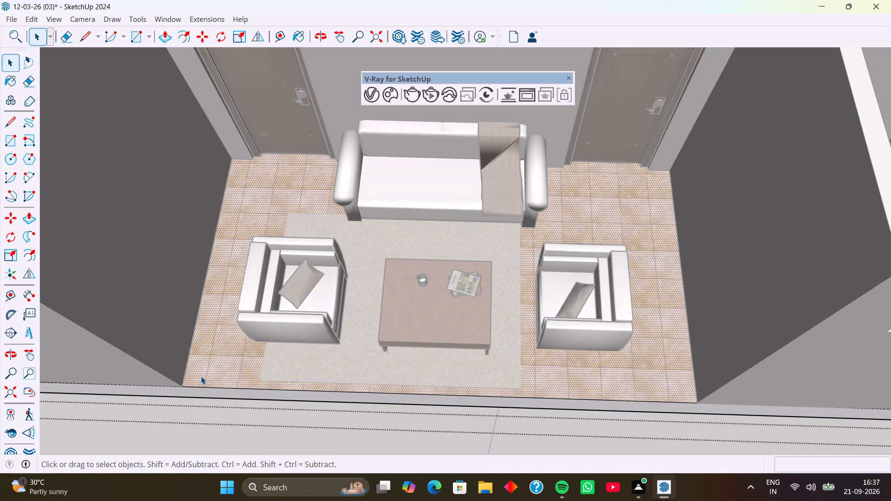
{"action": "key", "text": "l"}
{"action": "left_click", "coordinate": [184, 385]}
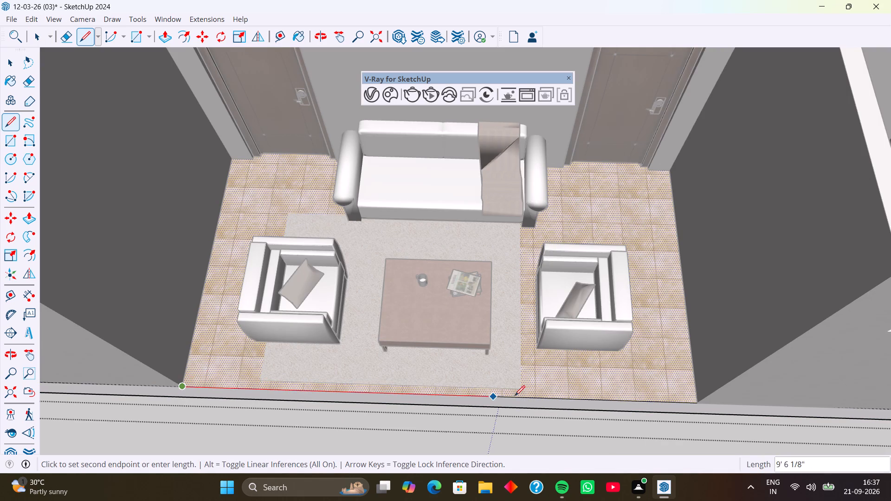
{"action": "left_click", "coordinate": [695, 403]}
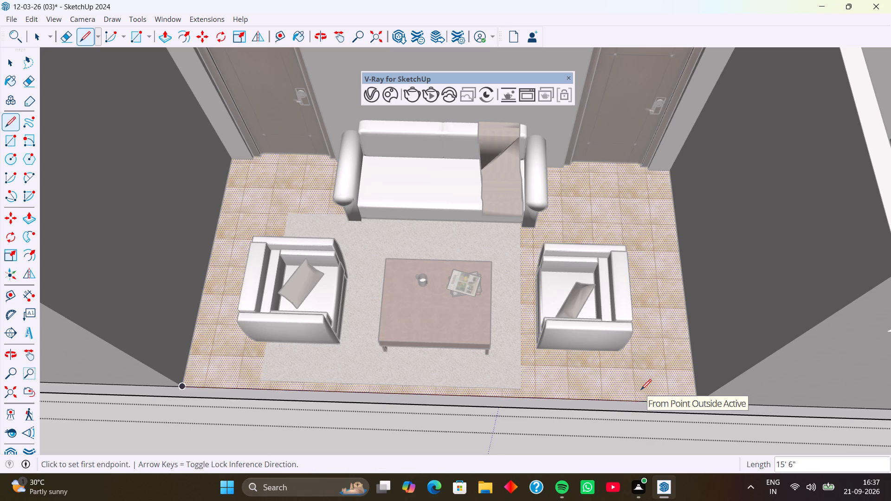
Offset the tiled floor's open outer edge inward by 2" to form a narrow strip.
{"action": "key", "text": "space"}
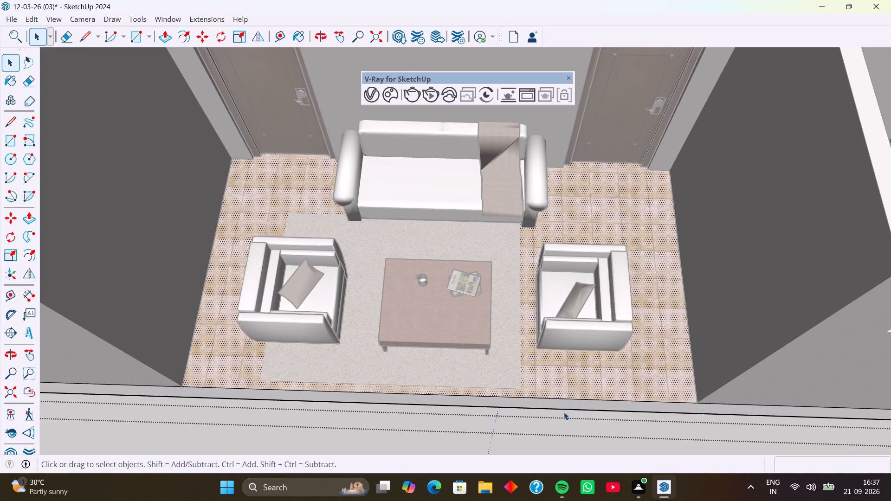
{"action": "key", "text": "f"}
{"action": "left_click", "coordinate": [571, 402]}
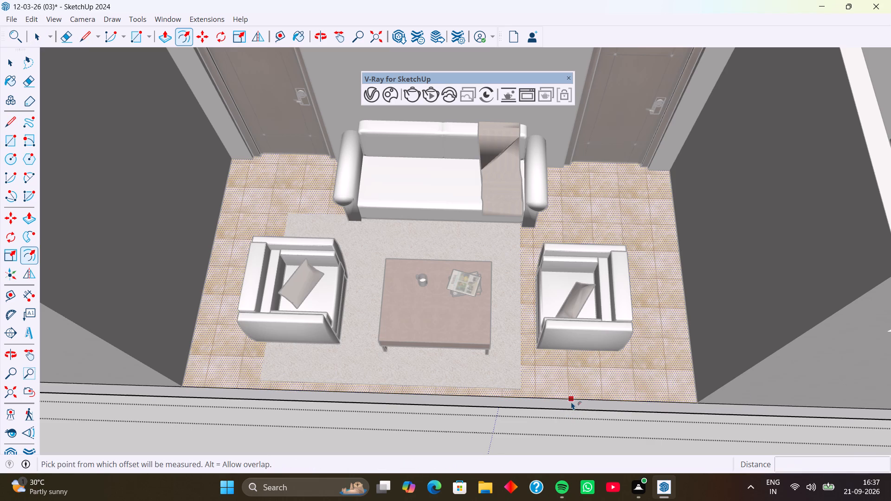
{"action": "scroll", "coordinate": [571, 395], "scroll_direction": "up", "scroll_amount": 5}
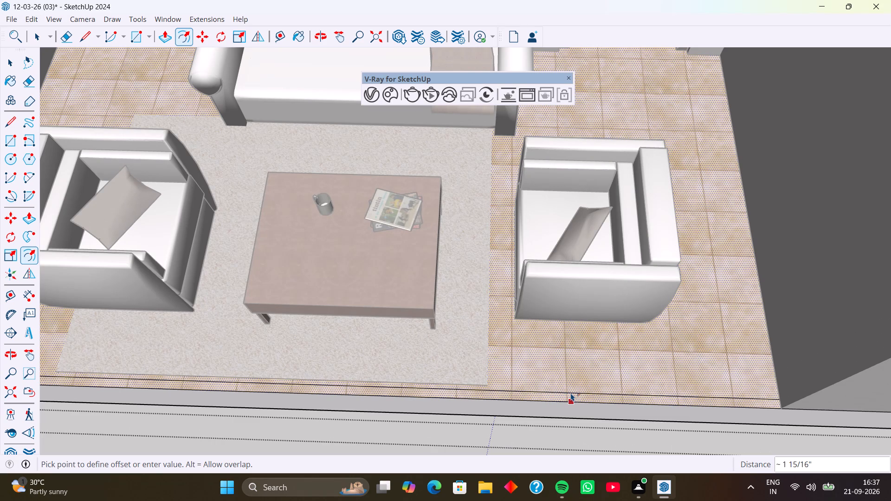
{"action": "key", "text": "2"}
{"action": "key", "text": "Return"}
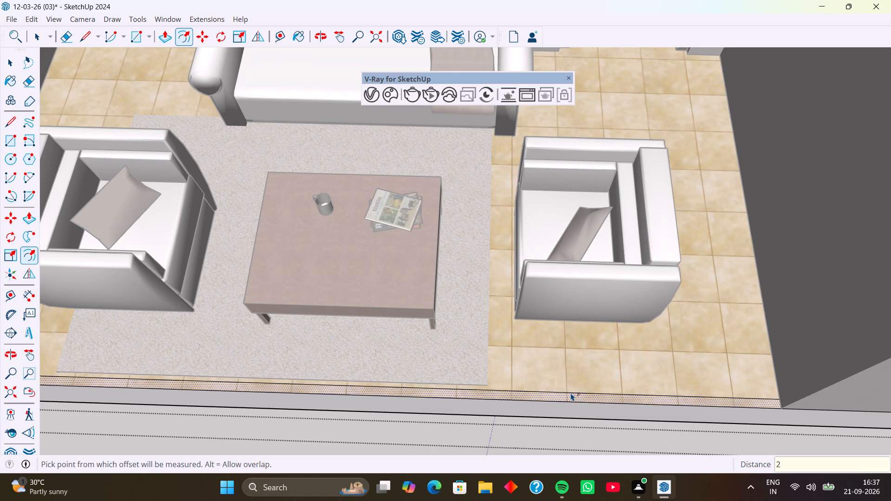
{"action": "key", "text": "3"}
{"action": "key", "text": "Return"}
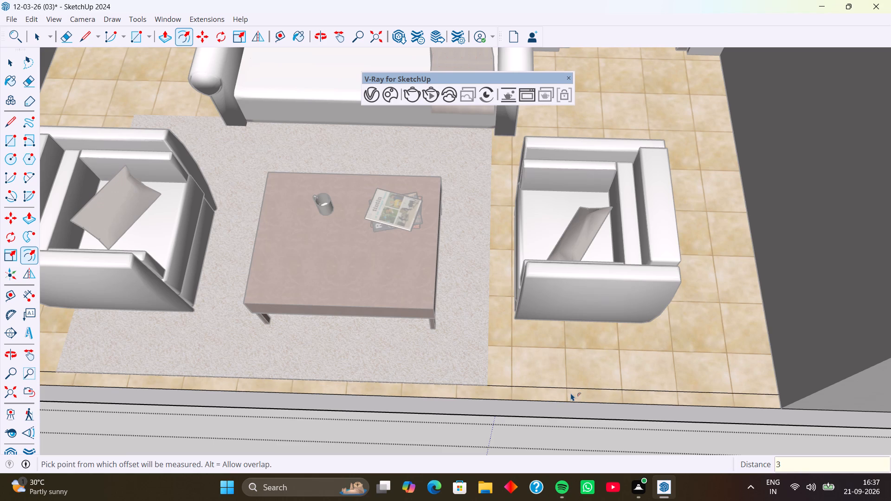
{"action": "key", "text": "2"}
{"action": "key", "text": "Return"}
{"action": "scroll", "coordinate": [587, 386], "scroll_direction": "down", "scroll_amount": 5}
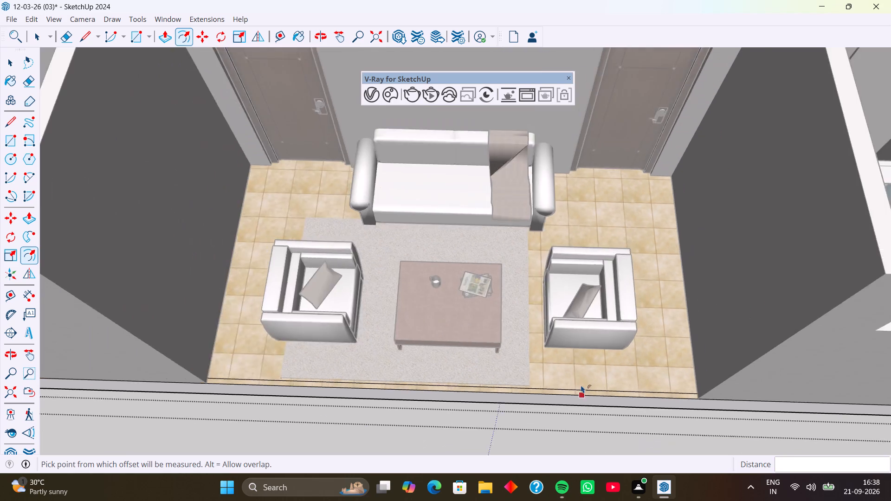
{"action": "scroll", "coordinate": [581, 385], "scroll_direction": "down", "scroll_amount": 6}
{"action": "middle_click_drag", "start_coordinate": [584, 386], "coordinate": [582, 297]}
{"action": "middle_click_drag", "start_coordinate": [611, 414], "coordinate": [611, 375]}
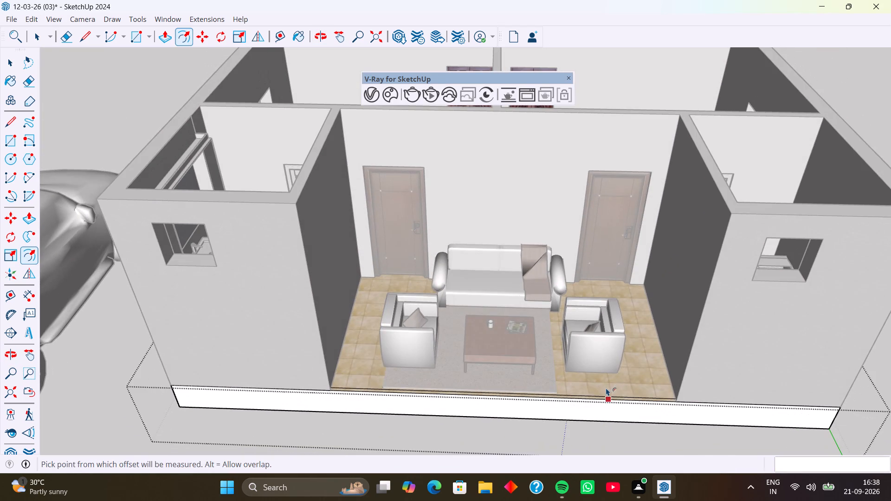
{"action": "key", "text": "space"}
Generate a FenceMaker glass-panel railing along the offset line, with a height of about 3' 7 5/16".
{"action": "middle_click_drag", "start_coordinate": [606, 391], "coordinate": [606, 411]}
{"action": "scroll", "coordinate": [619, 416], "scroll_direction": "up", "scroll_amount": 4}
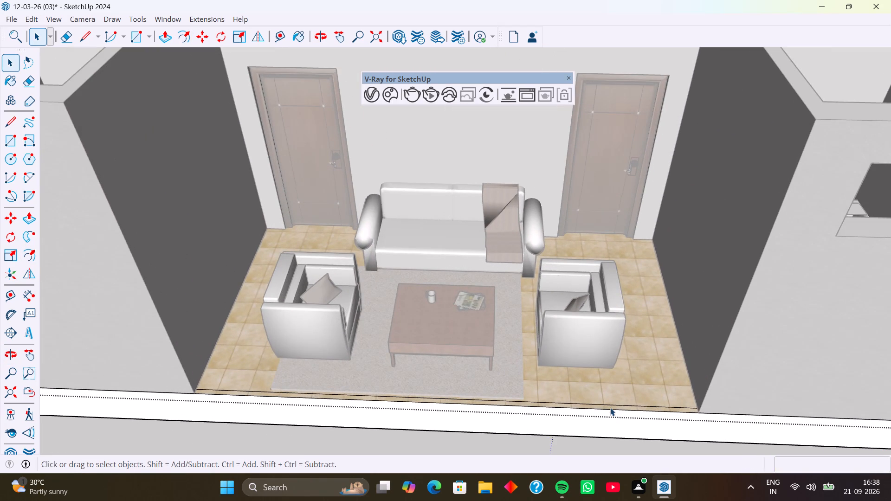
{"action": "left_click", "coordinate": [610, 408]}
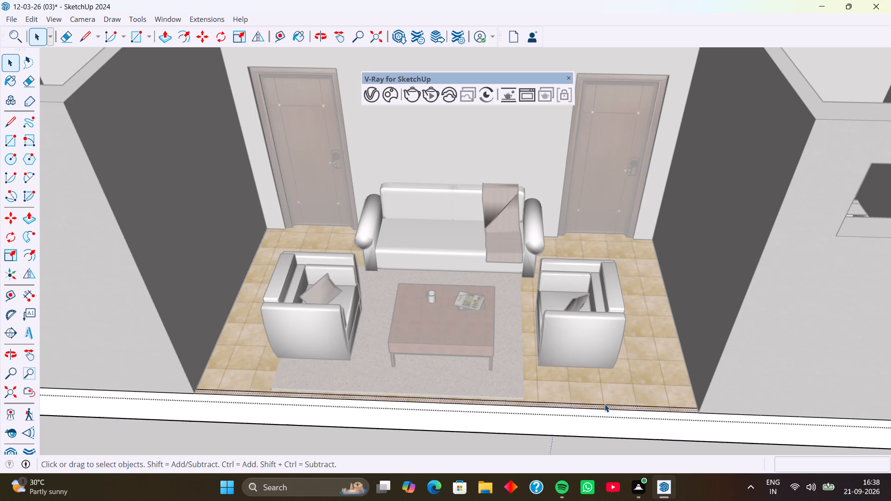
{"action": "middle_click_drag", "start_coordinate": [599, 405], "coordinate": [595, 422]}
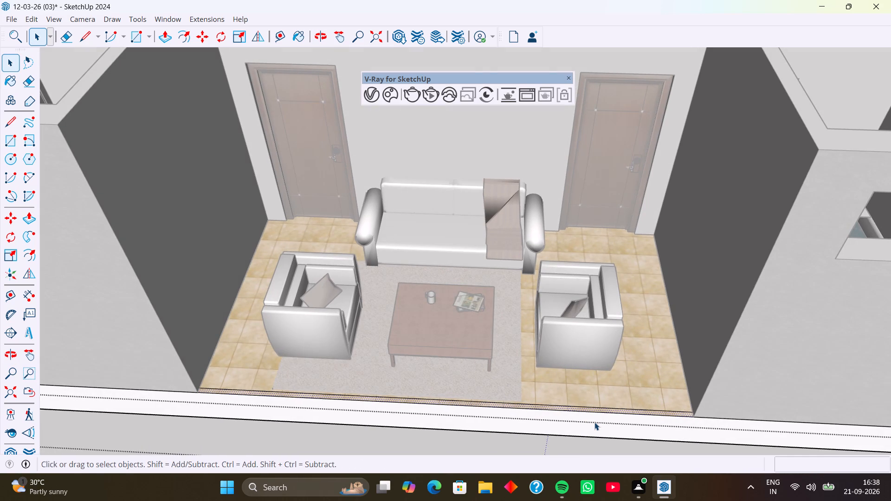
{"action": "scroll", "coordinate": [594, 422], "scroll_direction": "down", "scroll_amount": 3}
{"action": "middle_click_drag", "start_coordinate": [596, 422], "coordinate": [590, 450]}
{"action": "scroll", "coordinate": [596, 426], "scroll_direction": "up", "scroll_amount": 6}
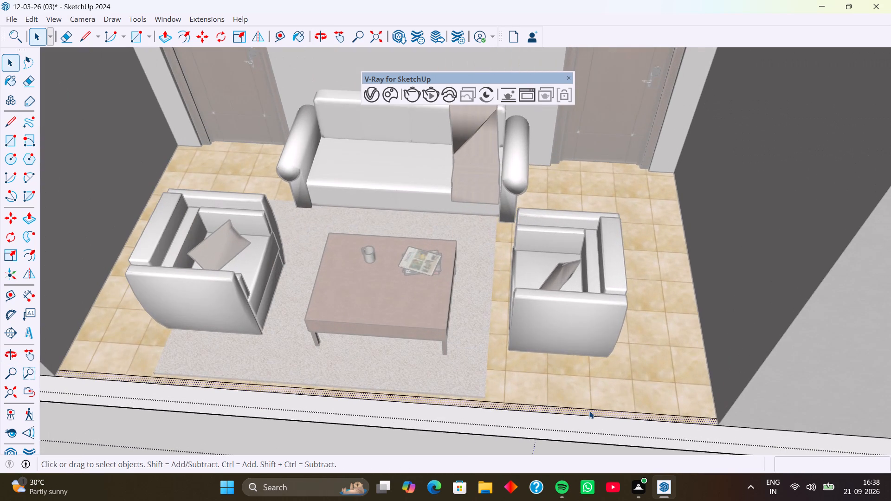
{"action": "left_click", "coordinate": [591, 409]}
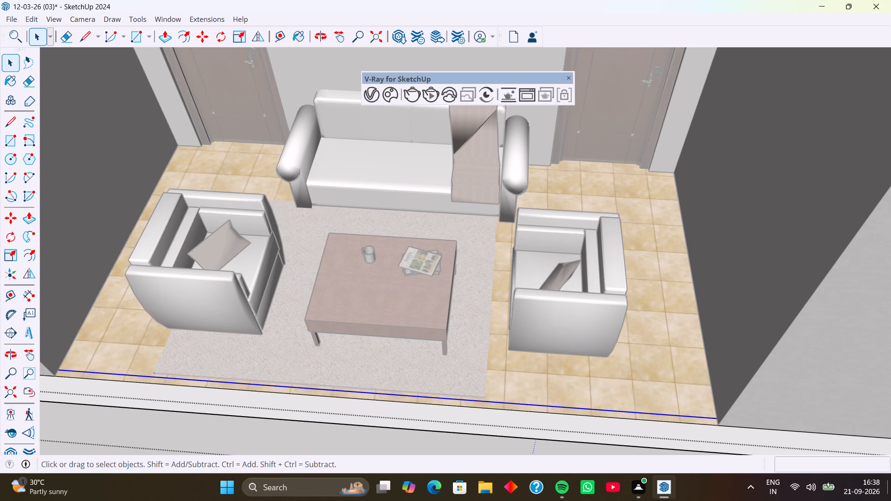
{"action": "right_click", "coordinate": [269, 18]}
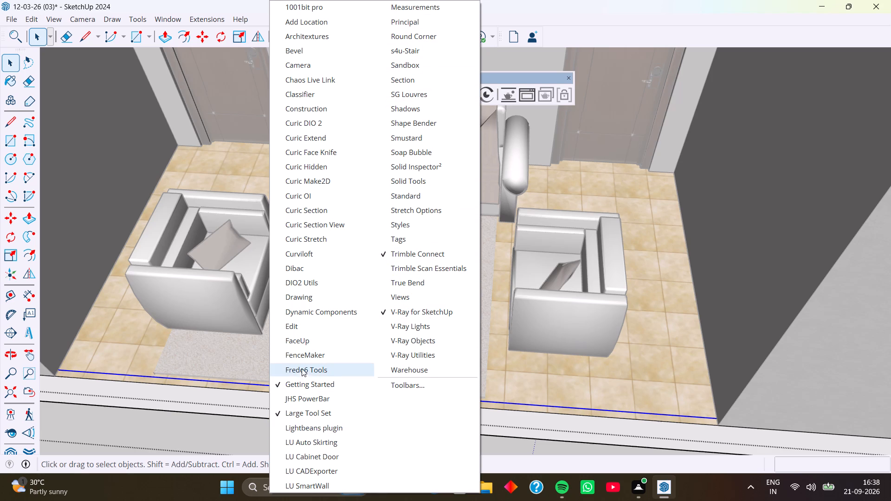
{"action": "left_click", "coordinate": [318, 358]}
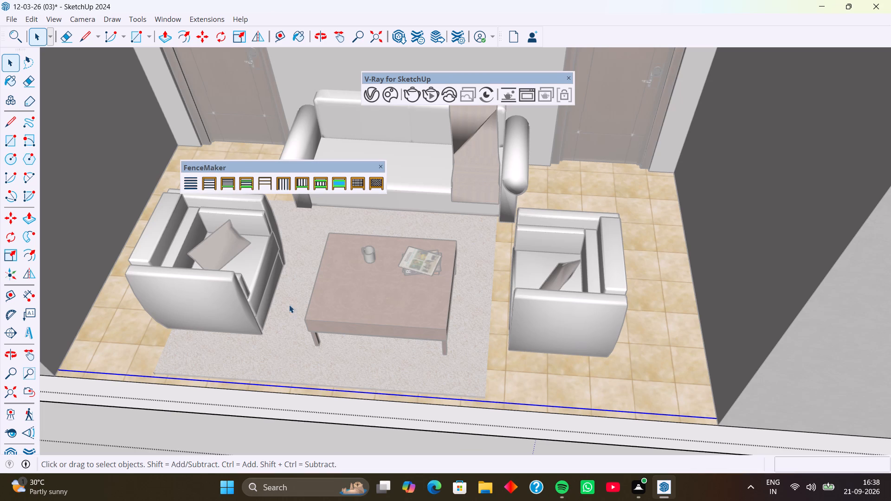
{"action": "left_click", "coordinate": [341, 187]}
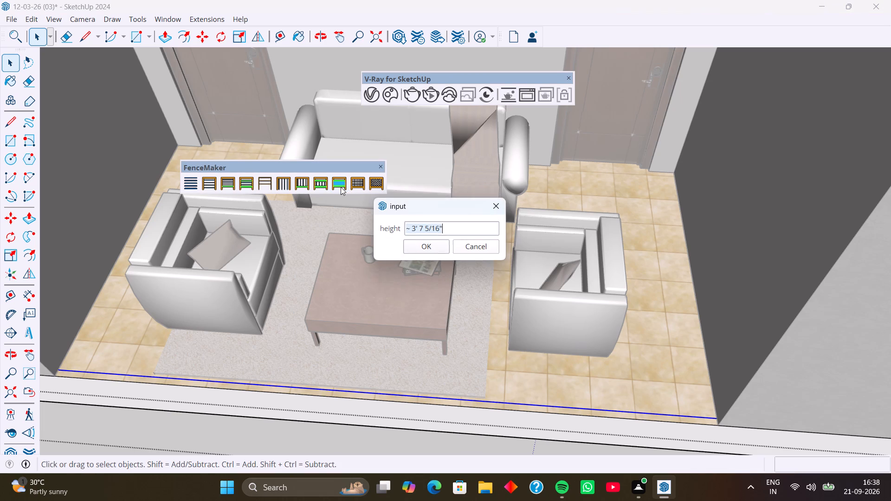
{"action": "left_click", "coordinate": [437, 245]}
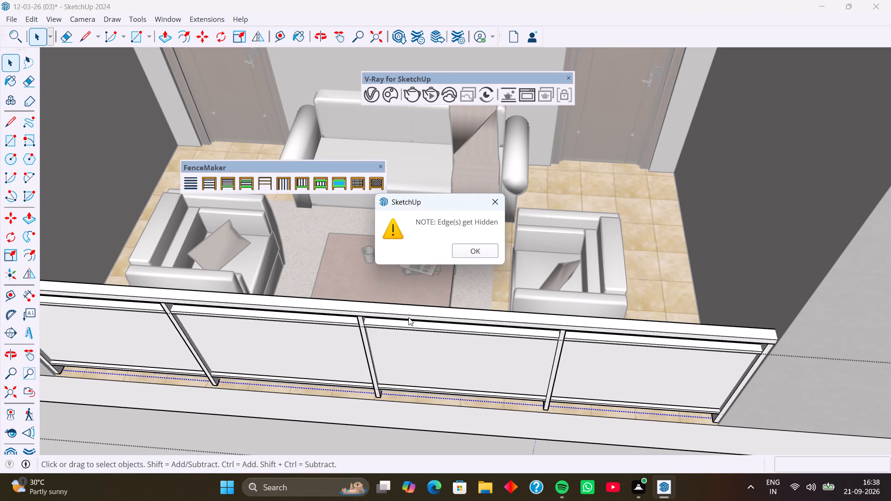
{"action": "middle_click_drag", "start_coordinate": [408, 317], "coordinate": [419, 193]}
{"action": "left_click", "coordinate": [465, 252]}
Examine the new railing from outside the rear sitting area and finish editing the floor group.
{"action": "middle_click_drag", "start_coordinate": [418, 331], "coordinate": [420, 308]}
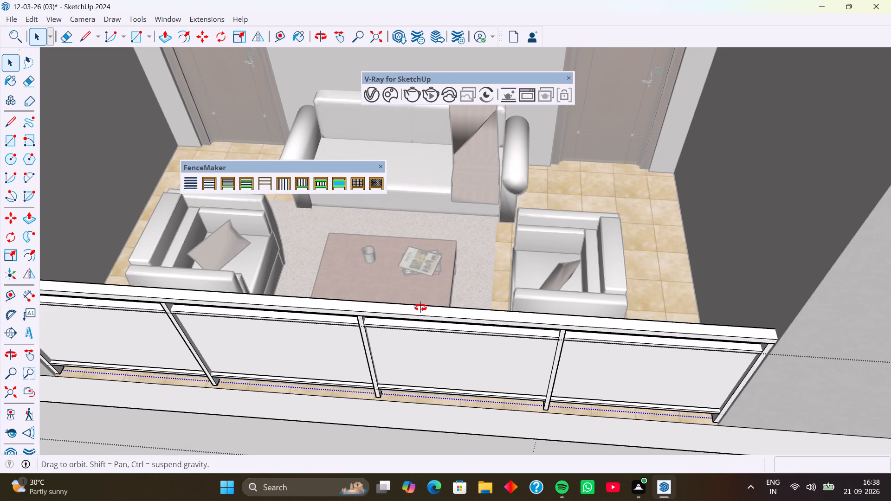
{"action": "middle_click_drag", "start_coordinate": [420, 308], "coordinate": [442, 217]}
{"action": "scroll", "coordinate": [429, 270], "scroll_direction": "down", "scroll_amount": 4}
{"action": "middle_click_drag", "start_coordinate": [430, 300], "coordinate": [426, 350]}
{"action": "middle_click_drag", "start_coordinate": [435, 329], "coordinate": [430, 266]}
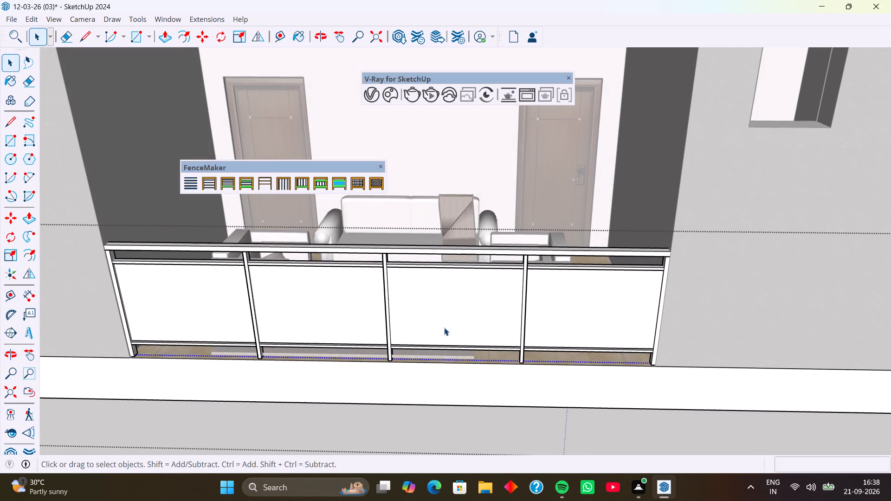
{"action": "left_click", "coordinate": [436, 318]}
{"action": "scroll", "coordinate": [462, 288], "scroll_direction": "down", "scroll_amount": 4}
{"action": "left_click", "coordinate": [843, 329]}
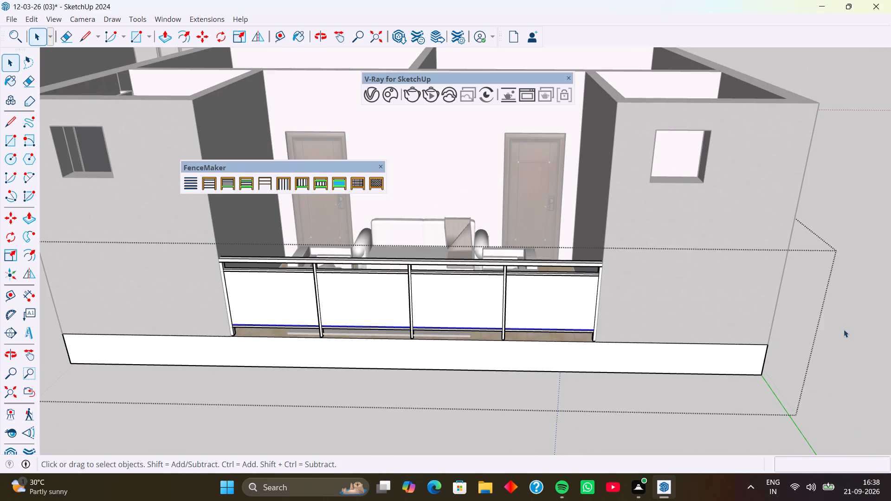
Inside the railing's nested group, paint the panels with Translucent_Glass_Blue from the Glass and Mirrors materials.
{"action": "left_click", "coordinate": [459, 309]}
{"action": "left_click", "coordinate": [459, 309]}
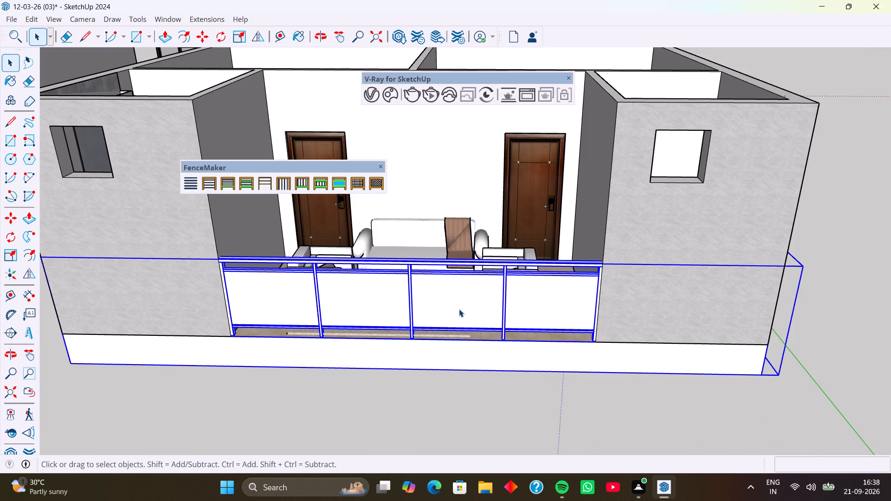
{"action": "left_click", "coordinate": [459, 309]}
{"action": "left_click", "coordinate": [459, 309]}
{"action": "double_click", "coordinate": [456, 301]}
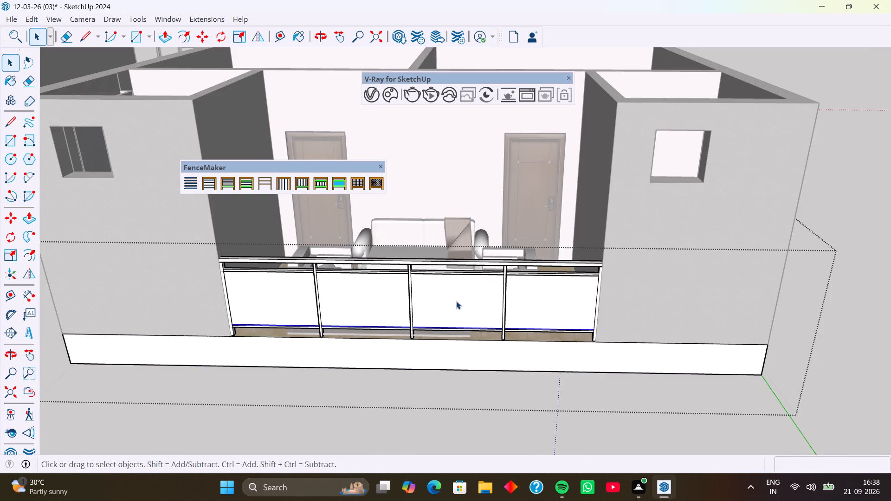
{"action": "left_click", "coordinate": [452, 296]}
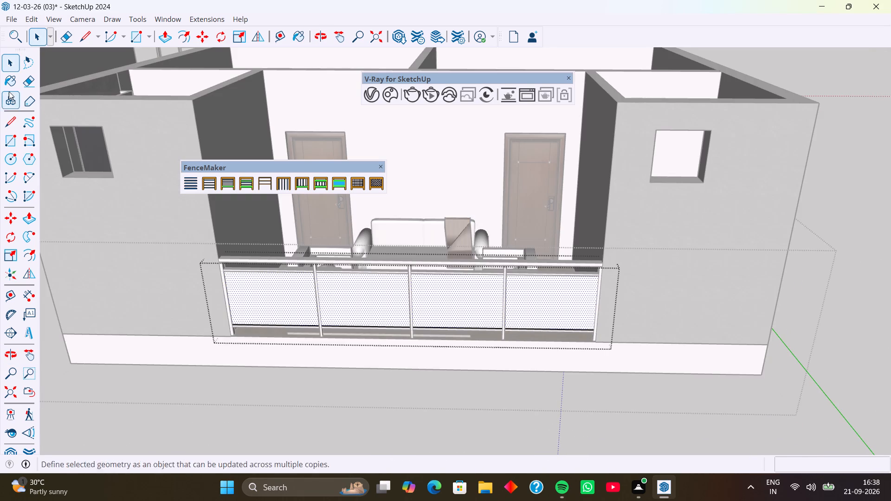
{"action": "left_click", "coordinate": [12, 81]}
{"action": "scroll", "coordinate": [743, 317], "scroll_direction": "down", "scroll_amount": 1}
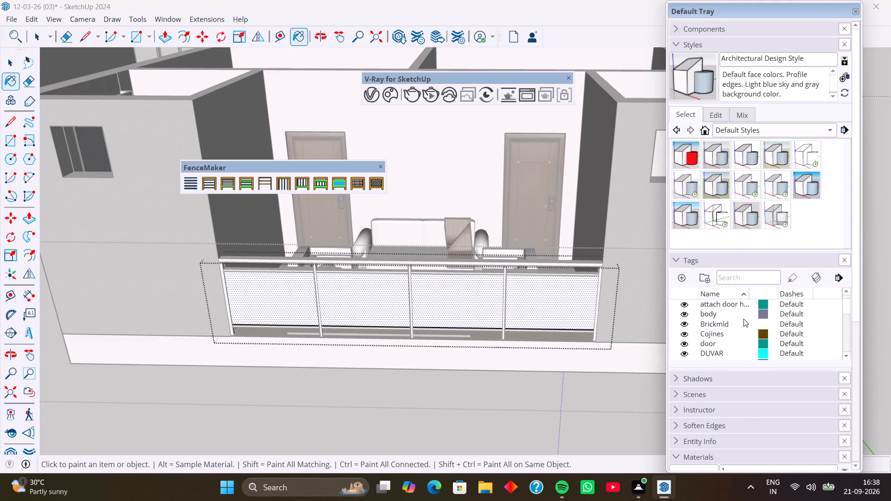
{"action": "scroll", "coordinate": [743, 319], "scroll_direction": "down", "scroll_amount": 4}
{"action": "scroll", "coordinate": [722, 358], "scroll_direction": "down", "scroll_amount": 6}
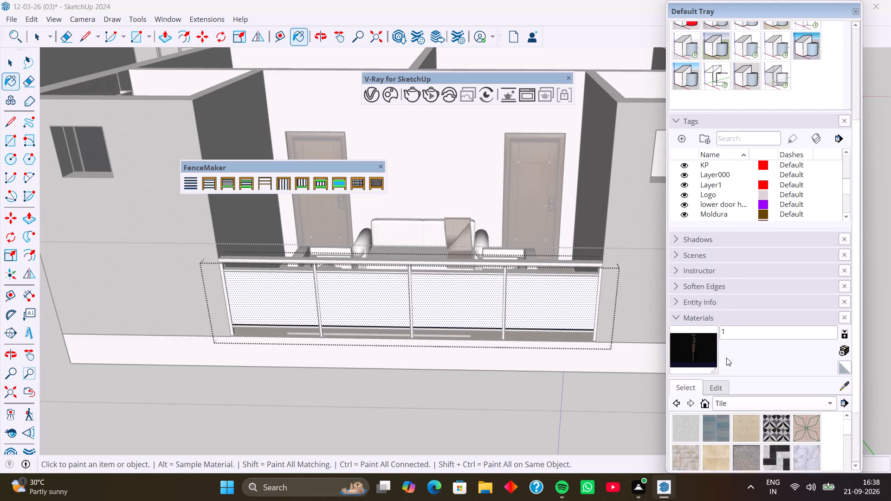
{"action": "scroll", "coordinate": [726, 358], "scroll_direction": "down", "scroll_amount": 1}
{"action": "left_click", "coordinate": [829, 334]}
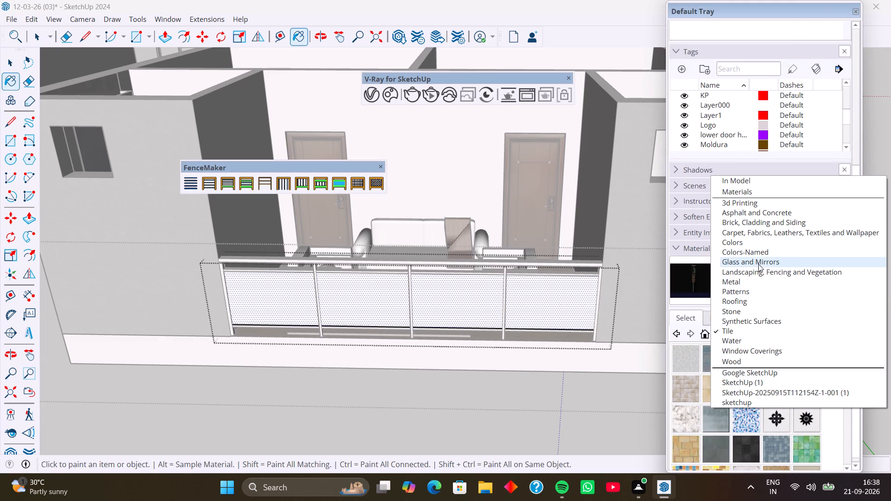
{"action": "left_click", "coordinate": [762, 260]}
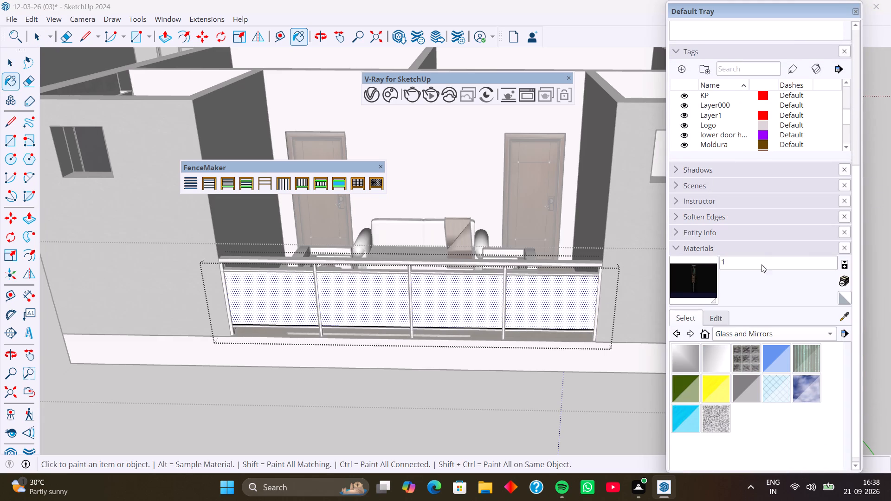
{"action": "left_click", "coordinate": [784, 361]}
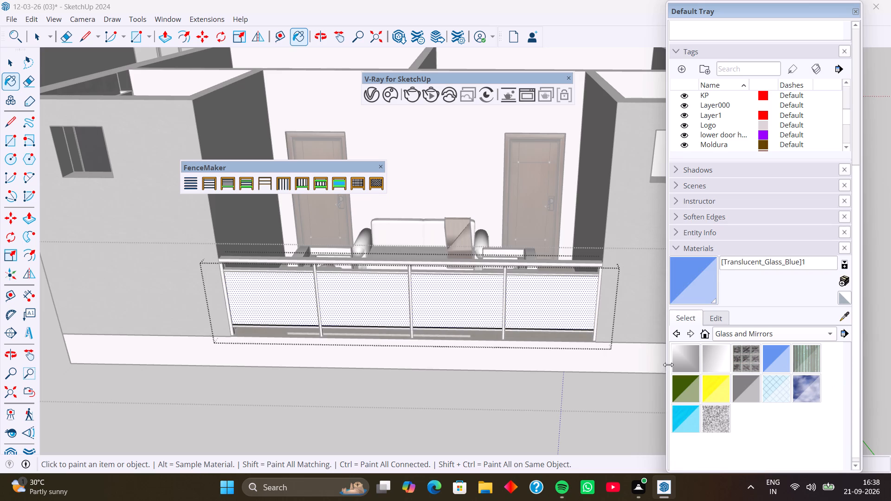
{"action": "left_click", "coordinate": [560, 315]}
{"action": "scroll", "coordinate": [546, 335], "scroll_direction": "down", "scroll_amount": 4}
{"action": "middle_click_drag", "start_coordinate": [527, 357], "coordinate": [525, 297]}
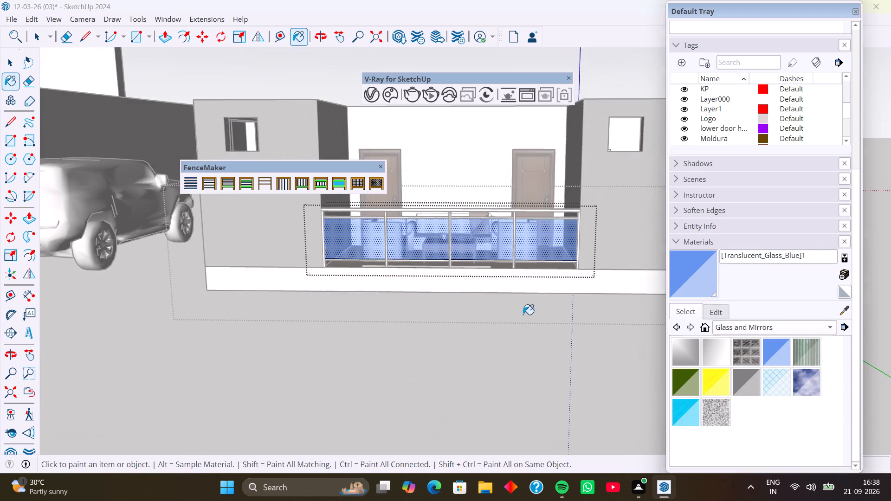
Leave the panel group and paint the railing's handrail, posts and upper rail with Aluminum from the Metal materials.
{"action": "scroll", "coordinate": [518, 321], "scroll_direction": "down", "scroll_amount": 2}
{"action": "key", "text": "space"}
{"action": "left_click", "coordinate": [513, 379]}
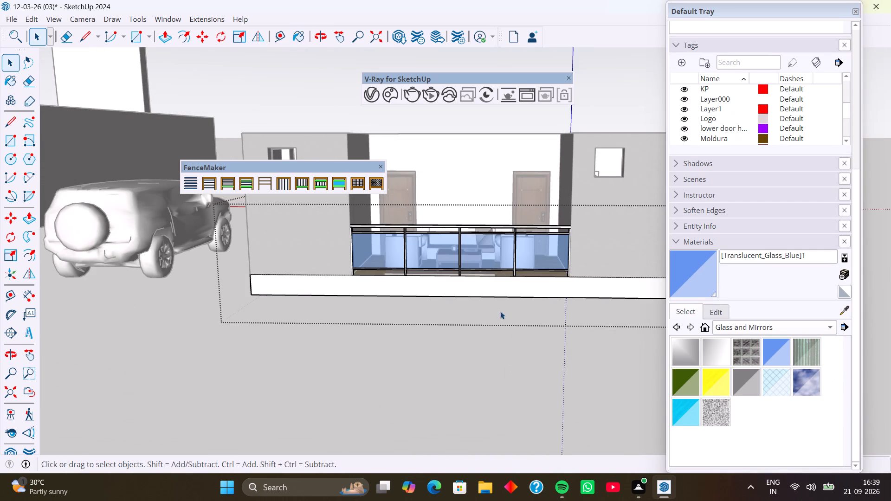
{"action": "middle_click_drag", "start_coordinate": [500, 311], "coordinate": [517, 406]}
{"action": "middle_click_drag", "start_coordinate": [498, 373], "coordinate": [502, 380]}
{"action": "scroll", "coordinate": [495, 354], "scroll_direction": "up", "scroll_amount": 6}
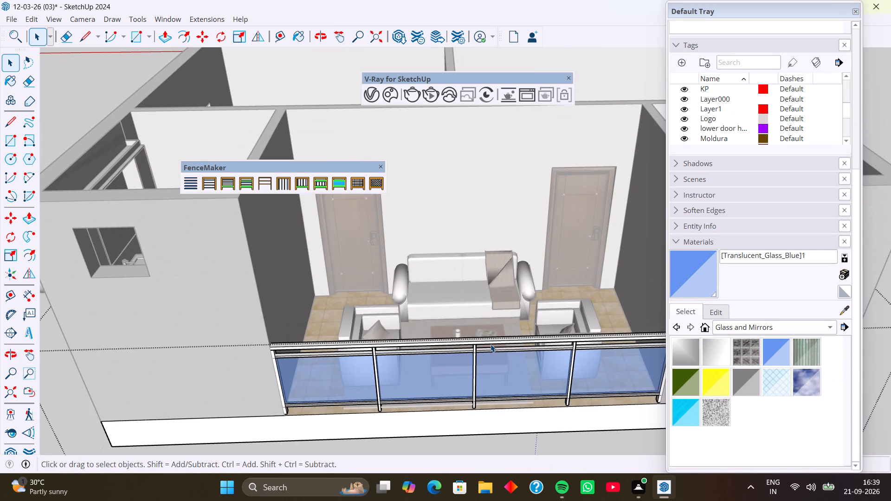
{"action": "left_click", "coordinate": [491, 344]}
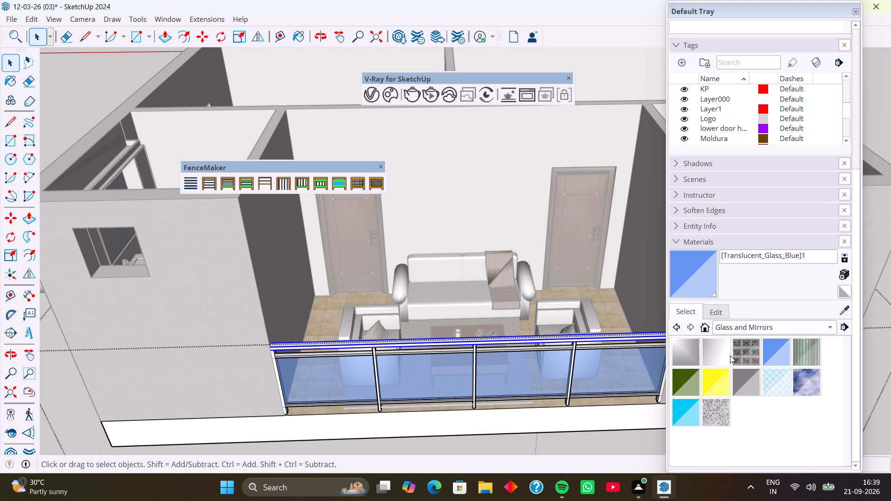
{"action": "middle_click_drag", "start_coordinate": [713, 348], "coordinate": [689, 312]}
{"action": "scroll", "coordinate": [787, 337], "scroll_direction": "up", "scroll_amount": 2}
{"action": "left_click", "coordinate": [826, 328]}
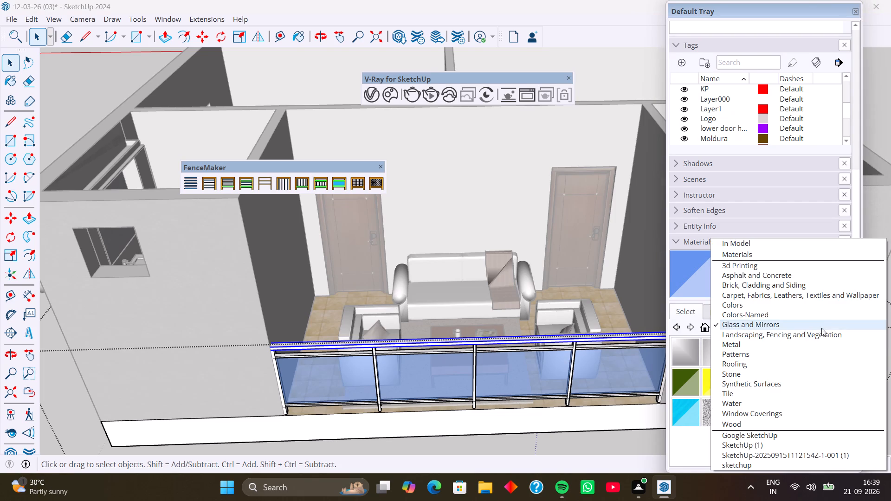
{"action": "left_click", "coordinate": [754, 343]}
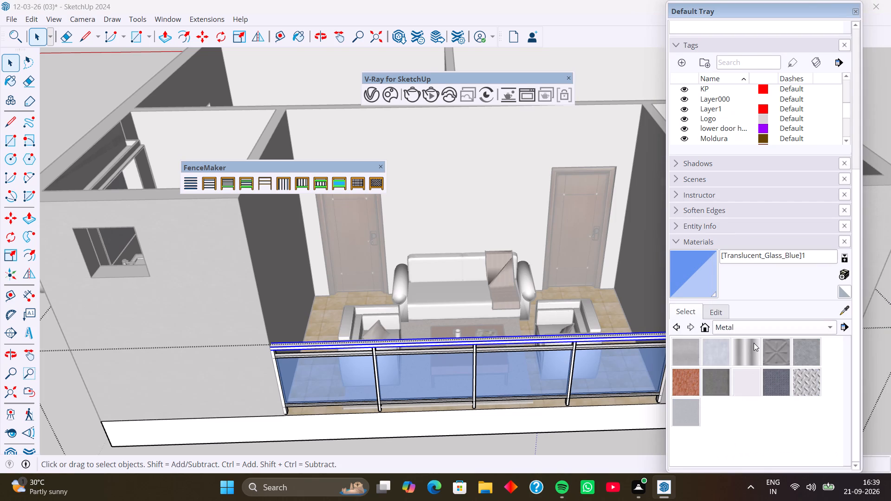
{"action": "left_click", "coordinate": [688, 353]}
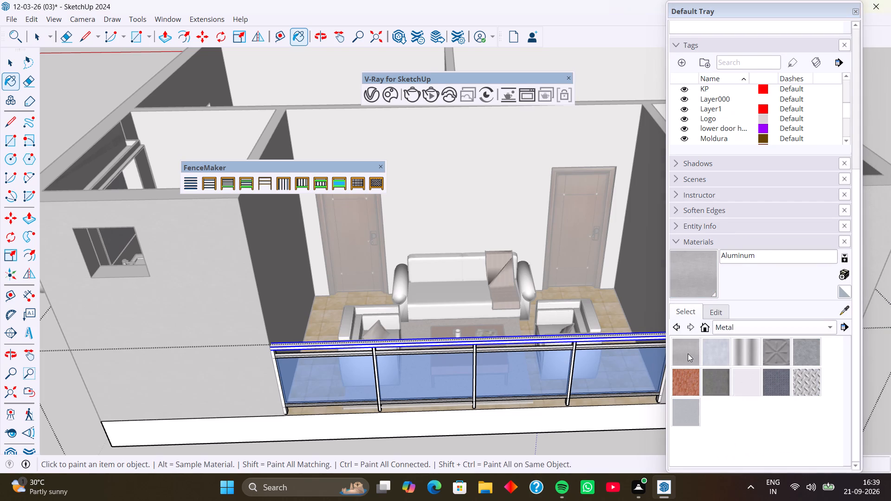
{"action": "scroll", "coordinate": [579, 339], "scroll_direction": "up", "scroll_amount": 4}
{"action": "left_click", "coordinate": [579, 339]}
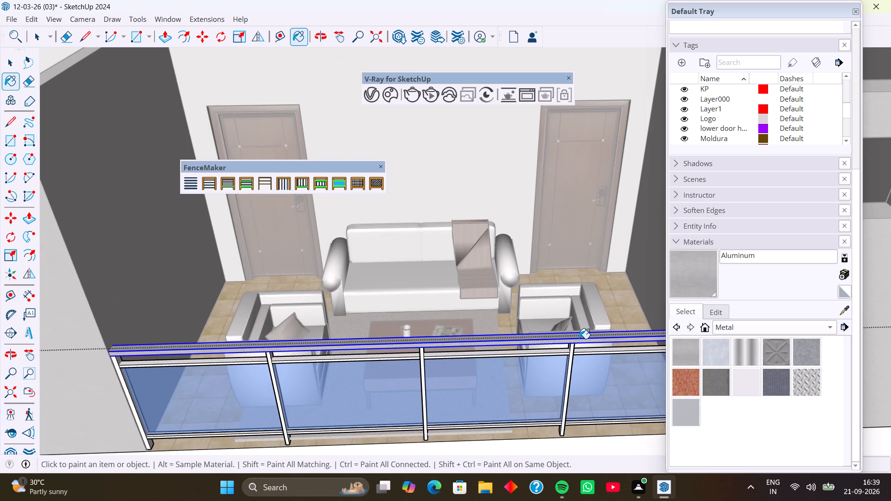
{"action": "middle_click_drag", "start_coordinate": [575, 357], "coordinate": [535, 276]}
{"action": "left_click", "coordinate": [555, 324]}
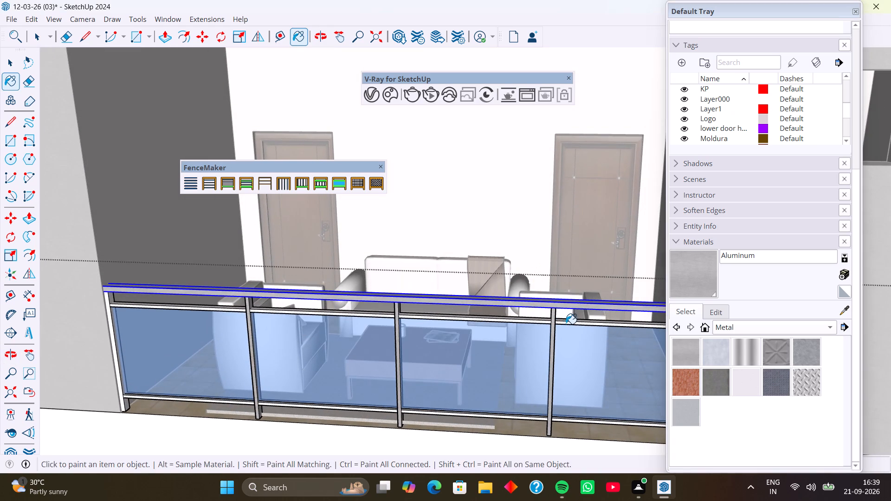
{"action": "left_click", "coordinate": [567, 324]}
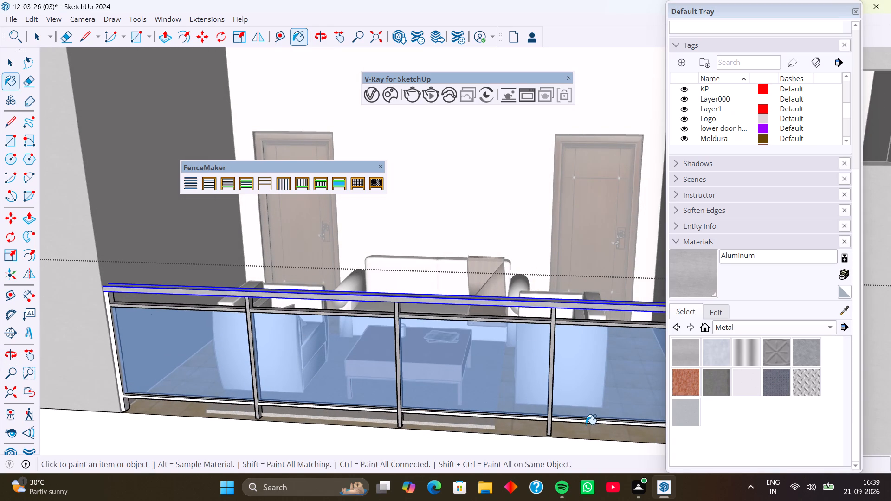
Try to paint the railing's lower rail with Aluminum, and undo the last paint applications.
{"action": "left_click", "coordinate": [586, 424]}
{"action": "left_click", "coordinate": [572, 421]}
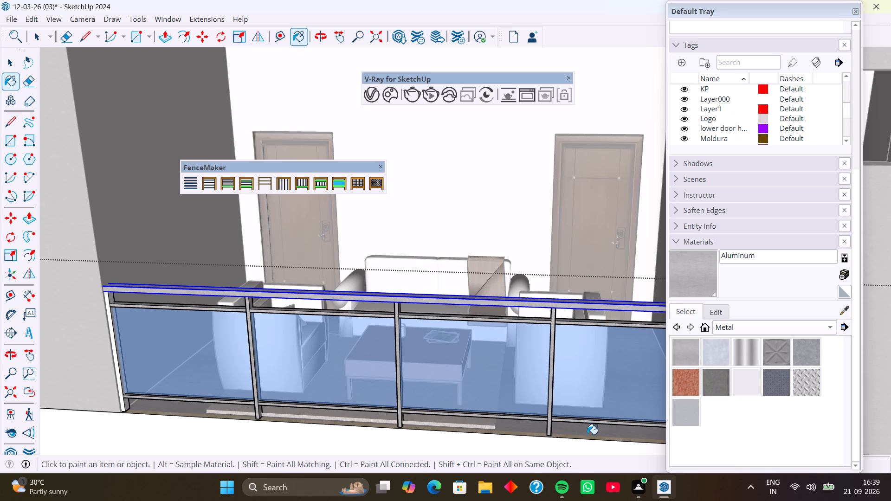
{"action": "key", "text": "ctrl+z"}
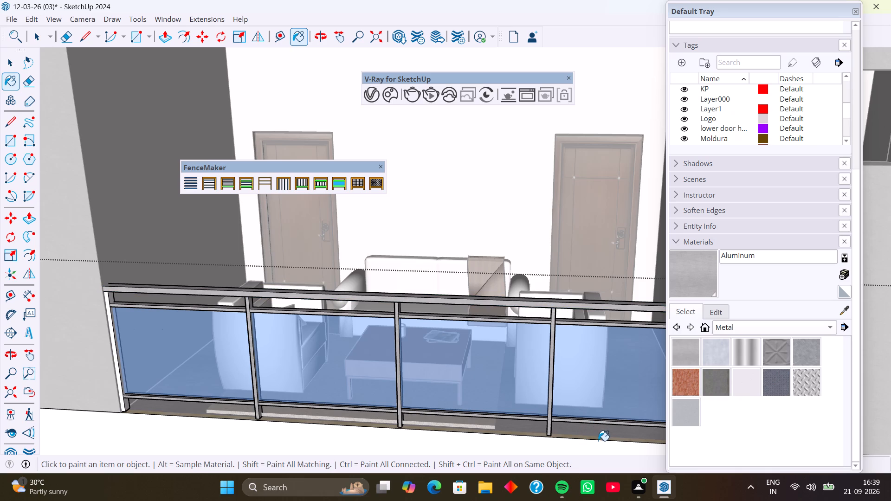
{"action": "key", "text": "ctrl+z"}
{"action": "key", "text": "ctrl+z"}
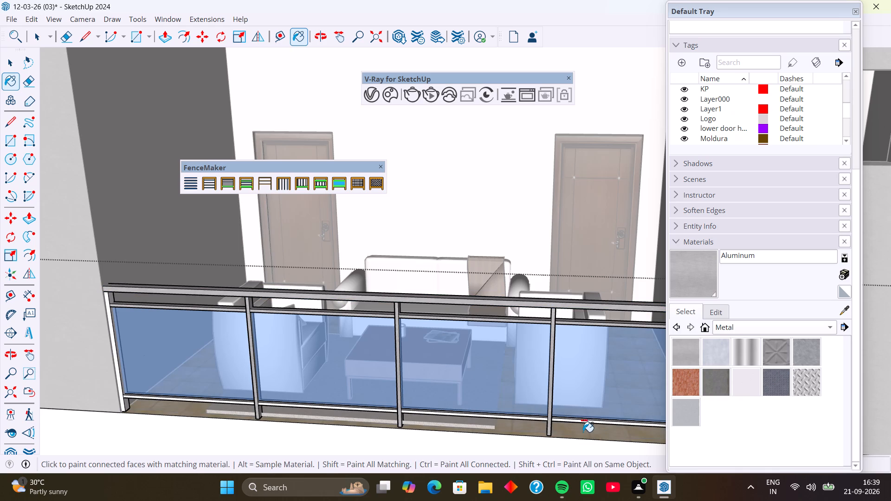
Paint the railing's lower rail with Aluminum and finish editing the enclosing group.
{"action": "scroll", "coordinate": [584, 424], "scroll_direction": "up", "scroll_amount": 5}
{"action": "left_click", "coordinate": [583, 421]}
{"action": "scroll", "coordinate": [568, 404], "scroll_direction": "down", "scroll_amount": 7}
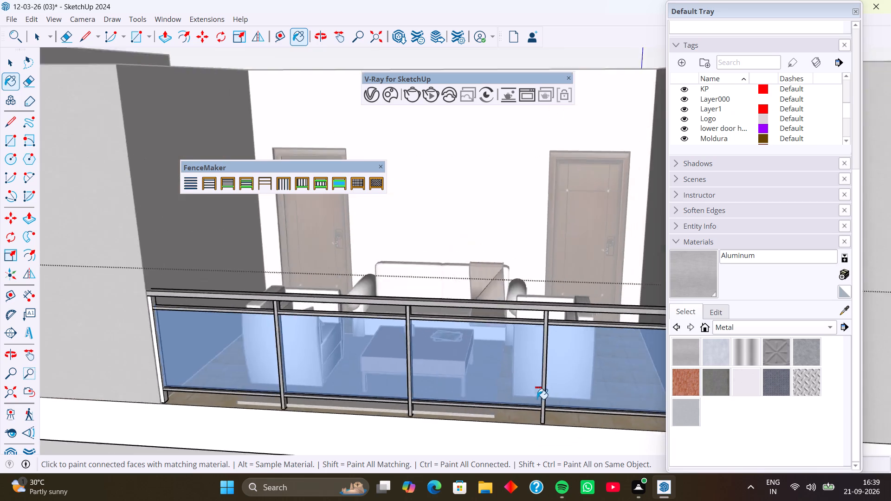
{"action": "scroll", "coordinate": [537, 399], "scroll_direction": "down", "scroll_amount": 14}
{"action": "key", "text": "space"}
{"action": "left_click_drag", "start_coordinate": [264, 433], "coordinate": [268, 432]}
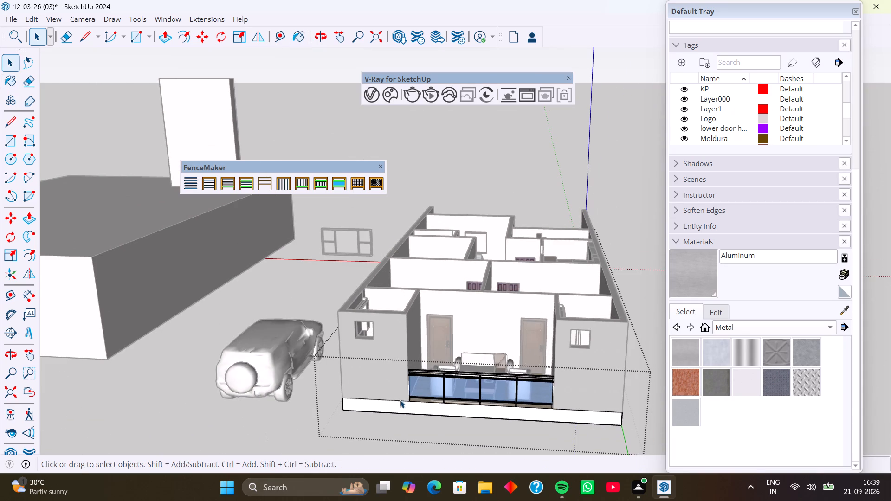
{"action": "left_click", "coordinate": [293, 411]}
Examine the whole furnished house from above and from the side, including the rear sitting area's railing.
{"action": "scroll", "coordinate": [377, 362], "scroll_direction": "down", "scroll_amount": 3}
{"action": "middle_click_drag", "start_coordinate": [417, 361], "coordinate": [460, 445]}
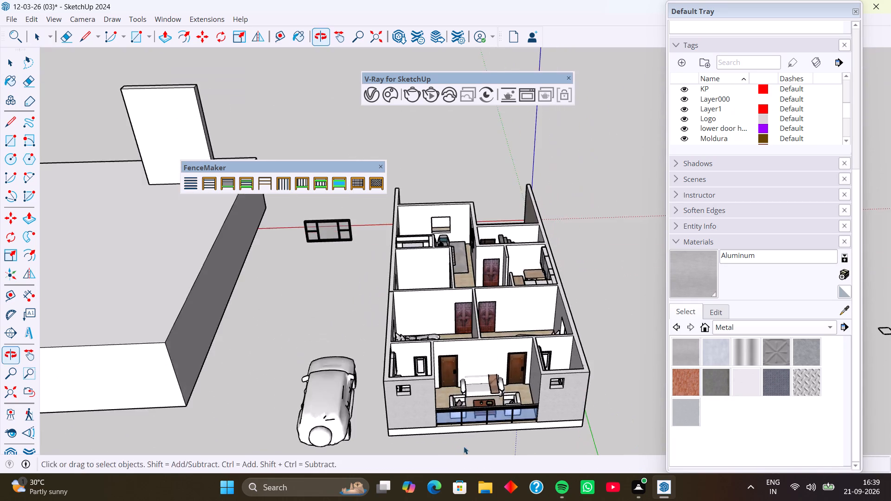
{"action": "middle_click_drag", "start_coordinate": [478, 426], "coordinate": [572, 441]}
{"action": "middle_click_drag", "start_coordinate": [571, 392], "coordinate": [699, 395]}
{"action": "scroll", "coordinate": [571, 392], "scroll_direction": "up", "scroll_amount": 1}
{"action": "scroll", "coordinate": [647, 350], "scroll_direction": "up", "scroll_amount": 1}
{"action": "middle_click_drag", "start_coordinate": [634, 349], "coordinate": [635, 378]}
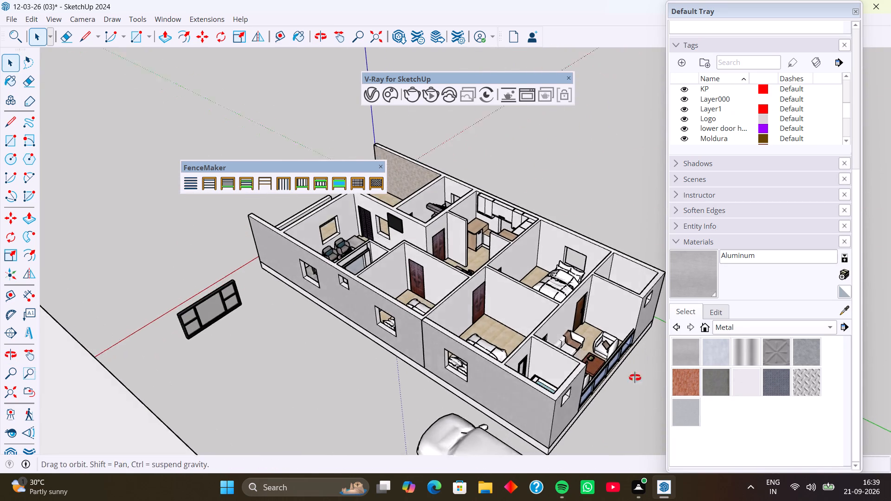
{"action": "middle_click_drag", "start_coordinate": [635, 378], "coordinate": [634, 388]}
{"action": "scroll", "coordinate": [627, 370], "scroll_direction": "up", "scroll_amount": 4}
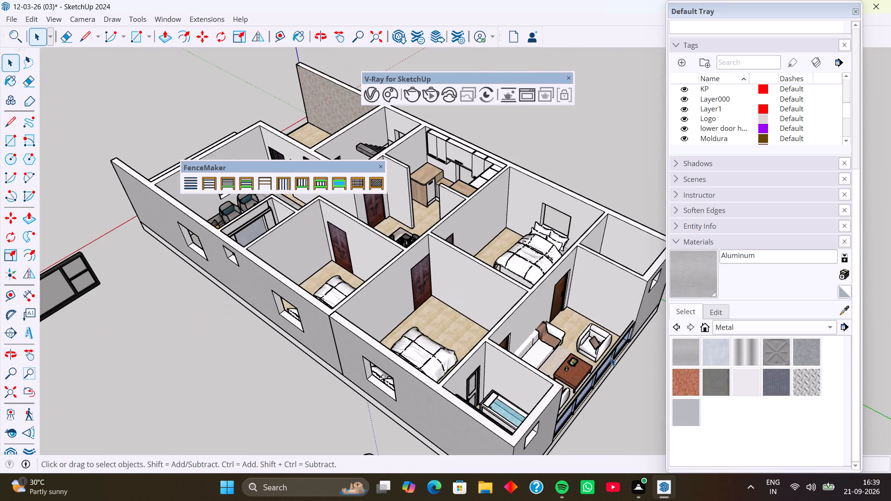
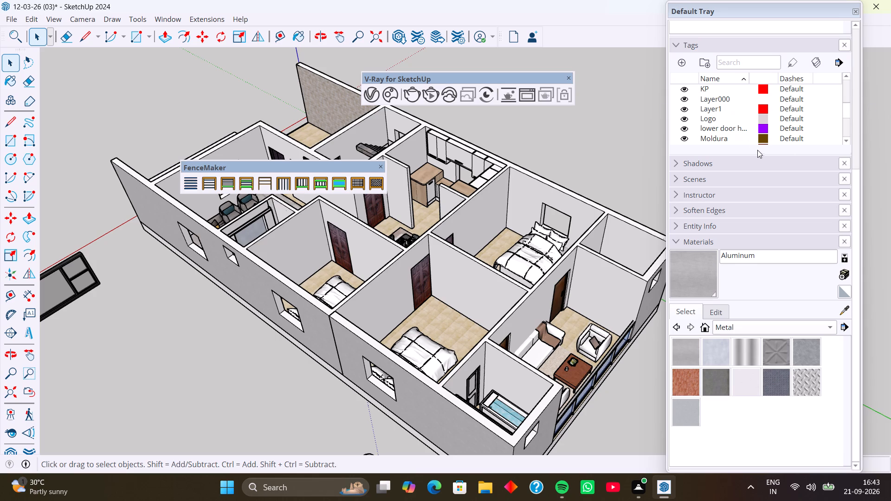
Enlarge the tags list slightly and close the floating FenceMaker tool palette.
{"action": "left_click_drag", "start_coordinate": [722, 152], "coordinate": [775, 159]}
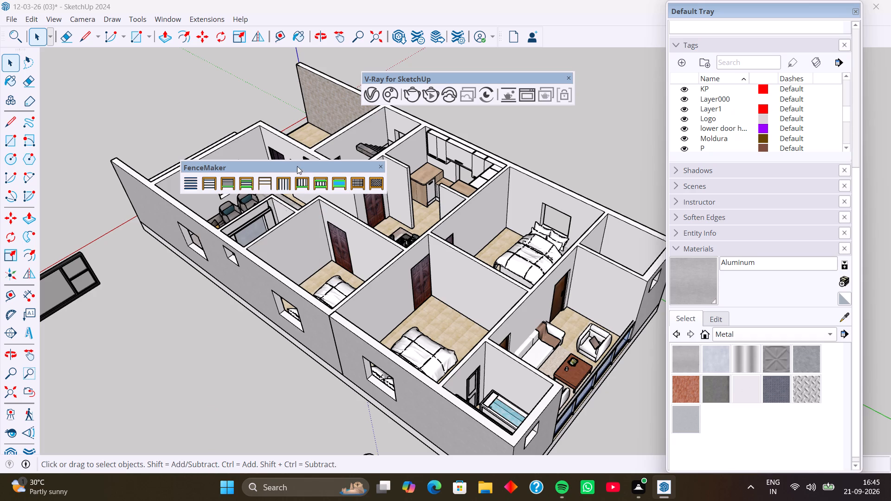
{"action": "left_click_drag", "start_coordinate": [297, 166], "coordinate": [309, 156]}
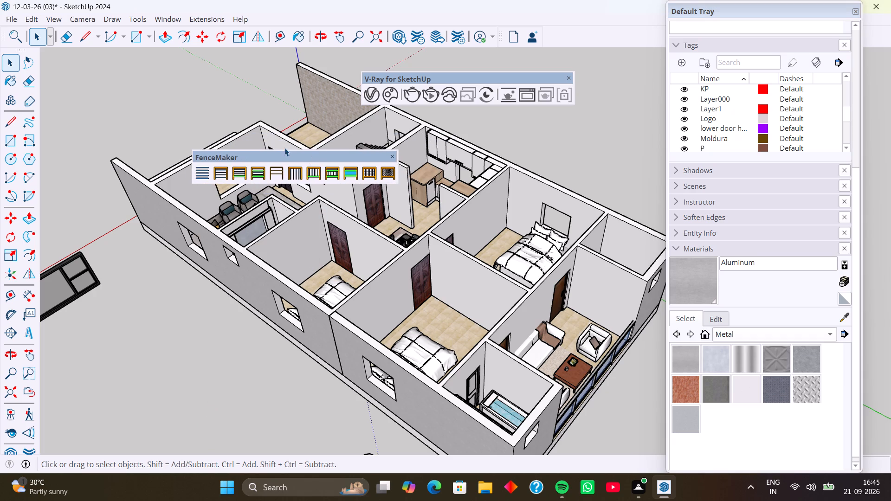
{"action": "left_click", "coordinate": [394, 157]}
Examine the house from all sides and above, including the rear sitting area's railing, doors, sofa, armchairs and coffee table.
{"action": "middle_click_drag", "start_coordinate": [320, 262], "coordinate": [353, 207]}
{"action": "middle_click_drag", "start_coordinate": [327, 331], "coordinate": [328, 328]}
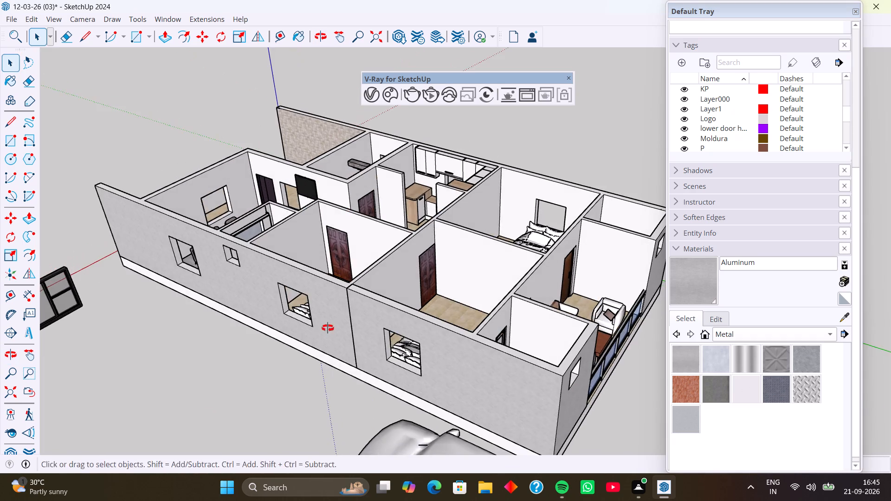
{"action": "middle_click_drag", "start_coordinate": [328, 328], "coordinate": [380, 234]}
{"action": "scroll", "coordinate": [330, 259], "scroll_direction": "down", "scroll_amount": 4}
{"action": "middle_click_drag", "start_coordinate": [324, 275], "coordinate": [278, 301]}
{"action": "middle_click_drag", "start_coordinate": [354, 262], "coordinate": [301, 270]}
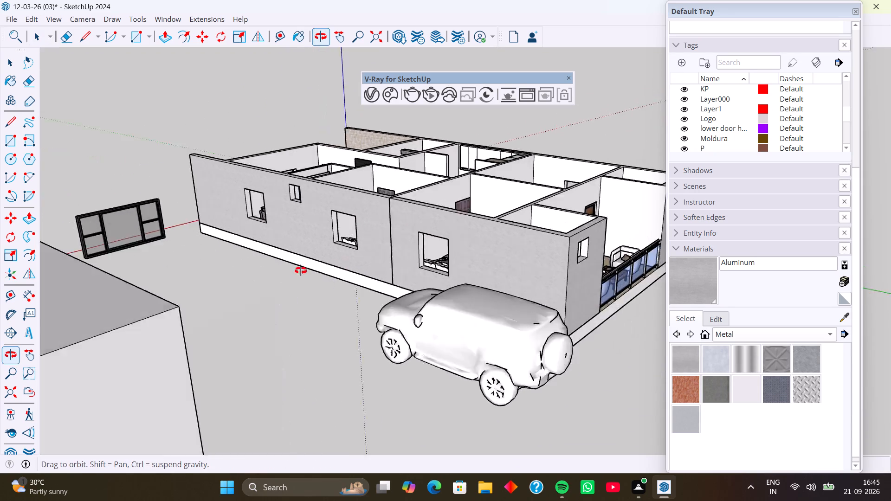
{"action": "middle_click_drag", "start_coordinate": [301, 270], "coordinate": [233, 263]}
{"action": "middle_click_drag", "start_coordinate": [412, 316], "coordinate": [245, 286]}
{"action": "scroll", "coordinate": [356, 314], "scroll_direction": "up", "scroll_amount": 3}
{"action": "middle_click_drag", "start_coordinate": [408, 315], "coordinate": [368, 332]}
{"action": "scroll", "coordinate": [463, 268], "scroll_direction": "up", "scroll_amount": 3}
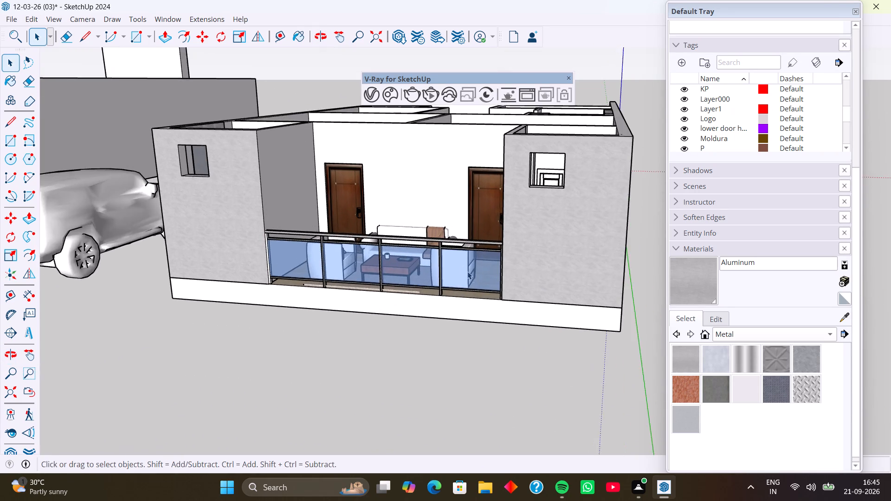
{"action": "scroll", "coordinate": [467, 271], "scroll_direction": "up", "scroll_amount": 2}
{"action": "middle_click_drag", "start_coordinate": [462, 283], "coordinate": [489, 299]}
{"action": "scroll", "coordinate": [429, 356], "scroll_direction": "up", "scroll_amount": 3}
{"action": "middle_click_drag", "start_coordinate": [490, 255], "coordinate": [497, 259]}
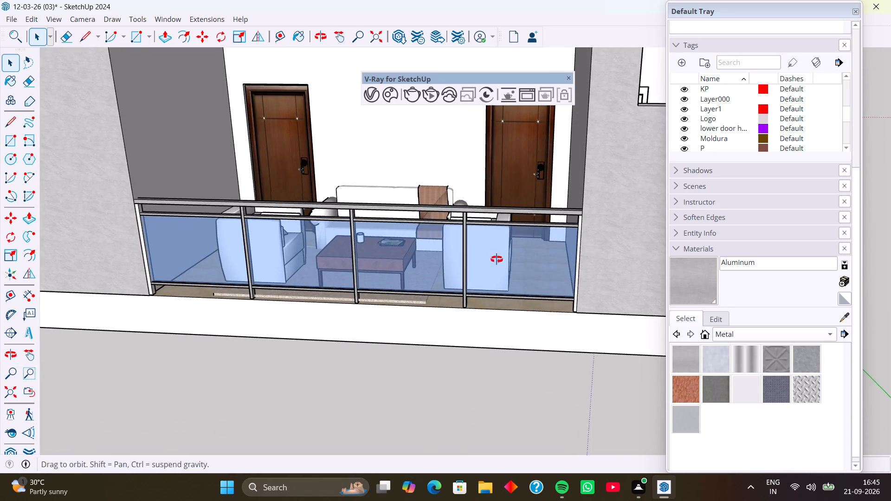
{"action": "middle_click_drag", "start_coordinate": [497, 259], "coordinate": [528, 275]}
{"action": "scroll", "coordinate": [541, 271], "scroll_direction": "down", "scroll_amount": 5}
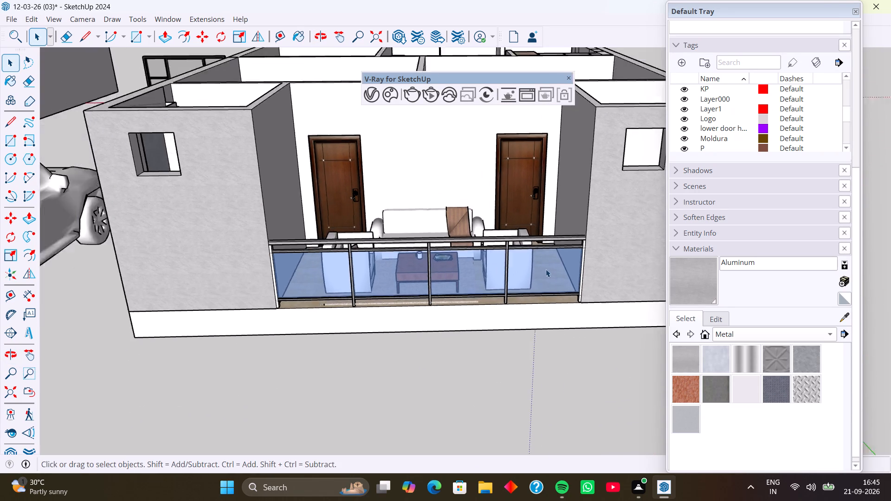
{"action": "scroll", "coordinate": [546, 269], "scroll_direction": "down", "scroll_amount": 2}
{"action": "middle_click_drag", "start_coordinate": [533, 278], "coordinate": [550, 368]}
{"action": "middle_click_drag", "start_coordinate": [493, 339], "coordinate": [583, 322]}
{"action": "middle_click_drag", "start_coordinate": [491, 314], "coordinate": [586, 299]}
{"action": "middle_click_drag", "start_coordinate": [532, 288], "coordinate": [503, 283]}
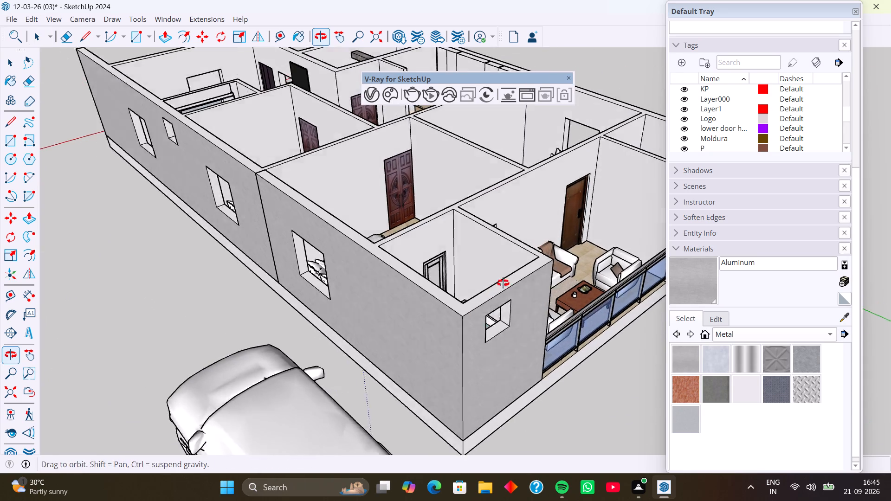
{"action": "middle_click_drag", "start_coordinate": [503, 283], "coordinate": [488, 277]}
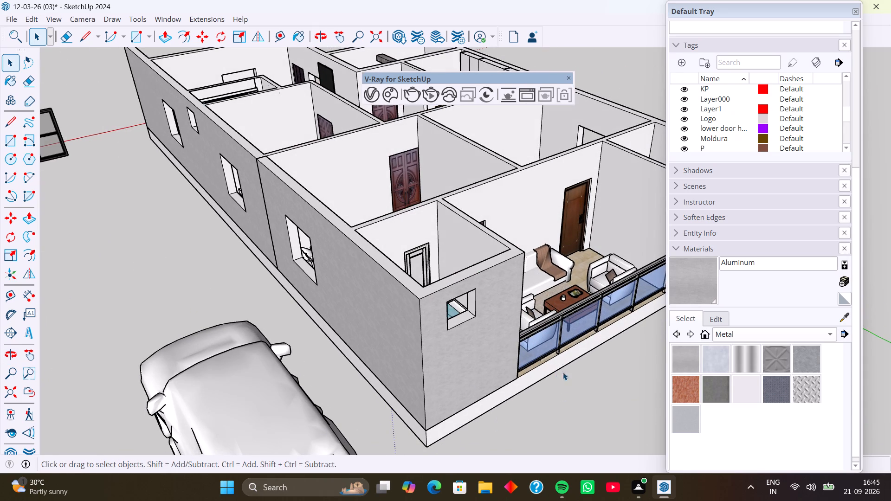
{"action": "scroll", "coordinate": [560, 336], "scroll_direction": "up", "scroll_amount": 4}
{"action": "middle_click_drag", "start_coordinate": [561, 328], "coordinate": [479, 348]}
{"action": "scroll", "coordinate": [539, 322], "scroll_direction": "up", "scroll_amount": 7}
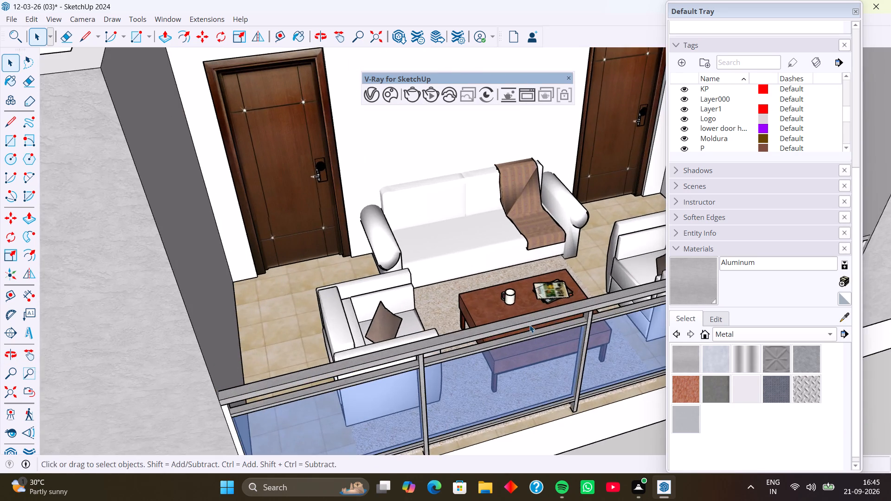
{"action": "middle_click_drag", "start_coordinate": [532, 330], "coordinate": [498, 346]}
{"action": "scroll", "coordinate": [508, 325], "scroll_direction": "up", "scroll_amount": 7}
{"action": "scroll", "coordinate": [508, 321], "scroll_direction": "down", "scroll_amount": 3}
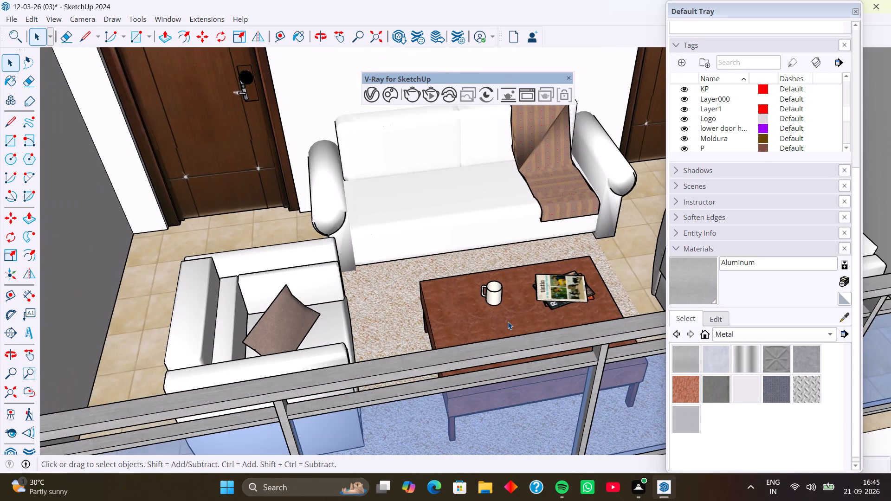
{"action": "middle_click_drag", "start_coordinate": [507, 322], "coordinate": [450, 278], "text": "shift"}
{"action": "middle_click_drag", "start_coordinate": [484, 311], "coordinate": [450, 357]}
{"action": "scroll", "coordinate": [479, 294], "scroll_direction": "up", "scroll_amount": 2}
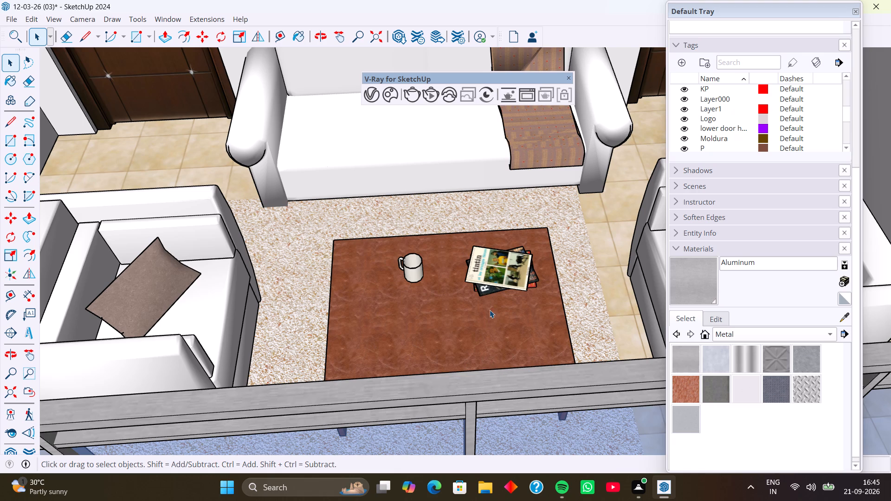
{"action": "scroll", "coordinate": [476, 304], "scroll_direction": "down", "scroll_amount": 3}
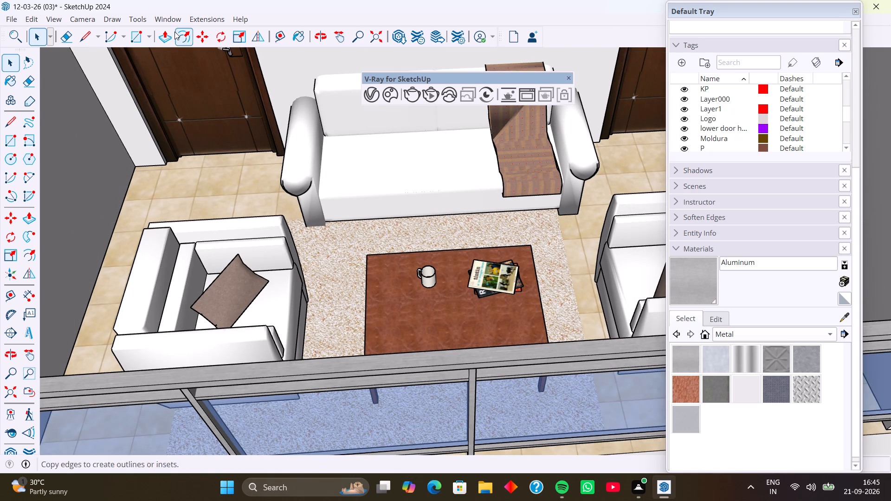
{"action": "scroll", "coordinate": [412, 322], "scroll_direction": "down", "scroll_amount": 11}
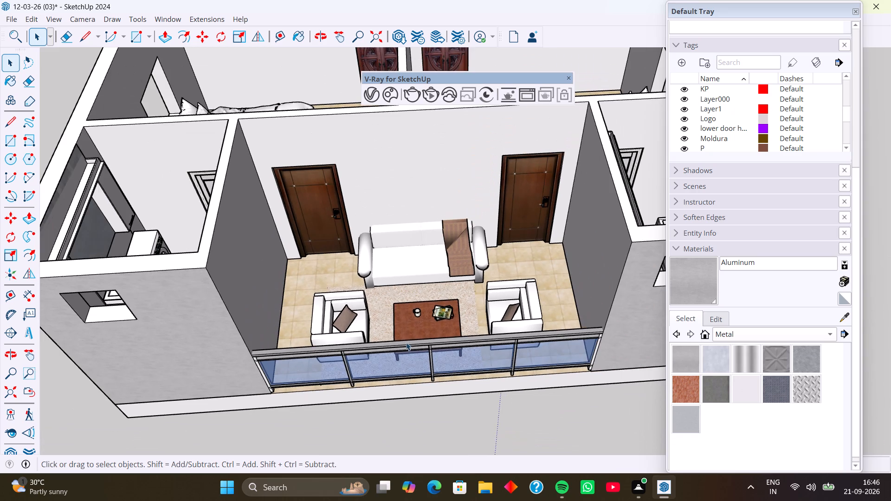
{"action": "middle_click_drag", "start_coordinate": [409, 331], "coordinate": [365, 249]}
{"action": "middle_click_drag", "start_coordinate": [428, 285], "coordinate": [370, 315]}
{"action": "middle_click_drag", "start_coordinate": [465, 322], "coordinate": [361, 357]}
{"action": "middle_click_drag", "start_coordinate": [465, 321], "coordinate": [368, 337]}
{"action": "scroll", "coordinate": [496, 266], "scroll_direction": "down", "scroll_amount": 6}
{"action": "middle_click_drag", "start_coordinate": [542, 246], "coordinate": [329, 289]}
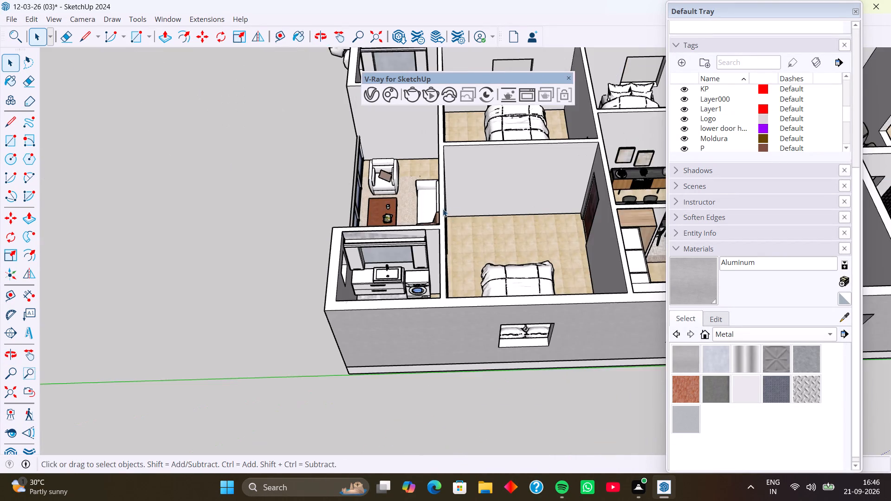
{"action": "scroll", "coordinate": [443, 209], "scroll_direction": "down", "scroll_amount": 9}
{"action": "middle_click_drag", "start_coordinate": [440, 243], "coordinate": [304, 262]}
{"action": "middle_click_drag", "start_coordinate": [431, 265], "coordinate": [331, 257]}
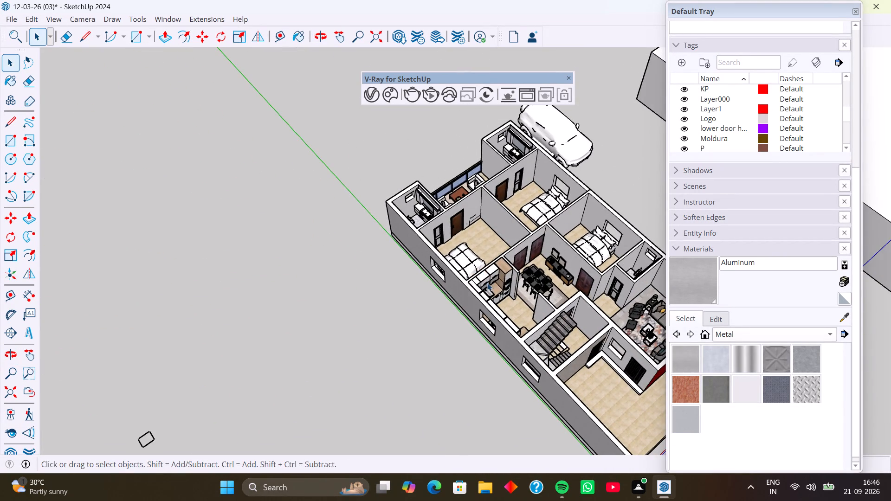
{"action": "middle_click_drag", "start_coordinate": [488, 288], "coordinate": [360, 204]}
{"action": "middle_click_drag", "start_coordinate": [510, 257], "coordinate": [380, 229]}
{"action": "middle_click_drag", "start_coordinate": [470, 296], "coordinate": [424, 214]}
{"action": "middle_click_drag", "start_coordinate": [481, 275], "coordinate": [423, 232]}
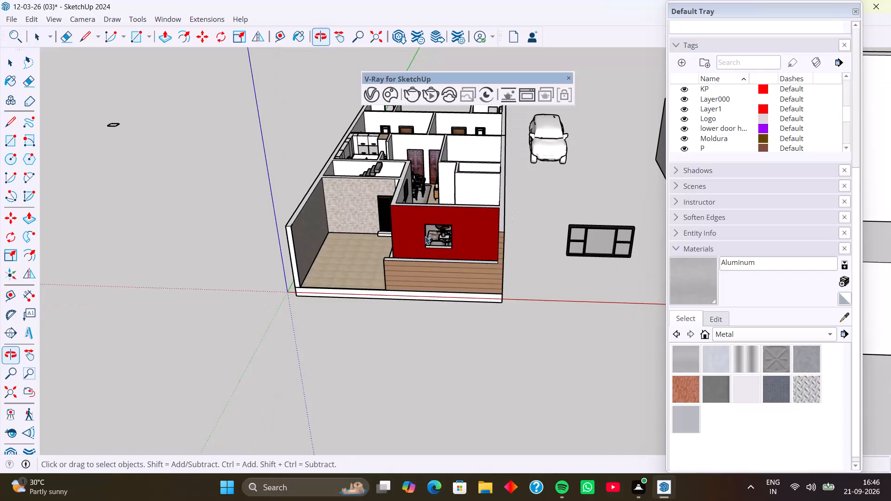
Delete the small stray rectangle lying on the ground away from the house.
{"action": "scroll", "coordinate": [110, 133], "scroll_direction": "up", "scroll_amount": 3}
{"action": "middle_click_drag", "start_coordinate": [110, 132], "coordinate": [158, 208]}
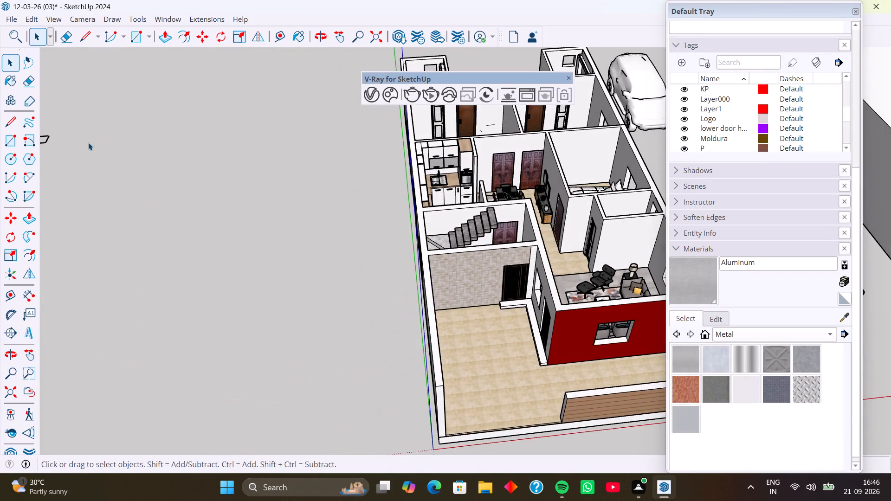
{"action": "middle_click_drag", "start_coordinate": [88, 142], "coordinate": [320, 215], "text": "shift"}
{"action": "scroll", "coordinate": [288, 208], "scroll_direction": "up", "scroll_amount": 7}
{"action": "left_click_drag", "start_coordinate": [293, 182], "coordinate": [173, 294]}
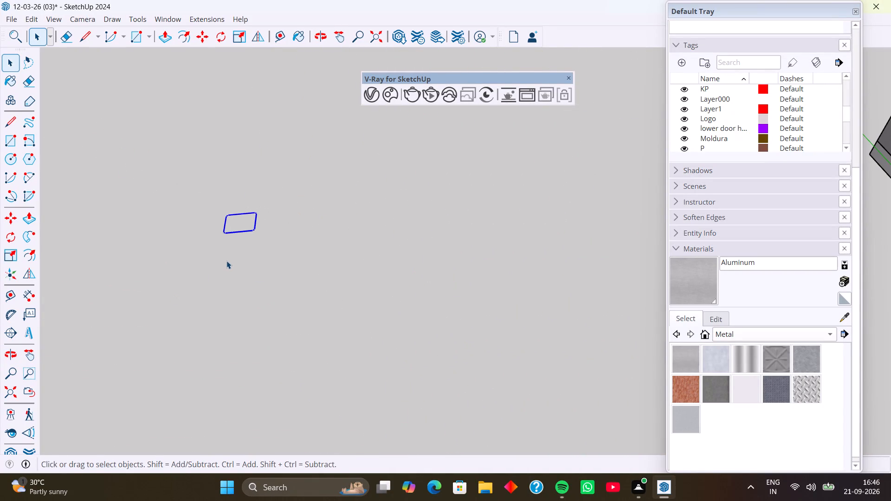
{"action": "key", "text": "Delete"}
Move the loose black-framed window by its lower corner to the matching lower corner of the red front wall's opening.
{"action": "scroll", "coordinate": [311, 296], "scroll_direction": "down", "scroll_amount": 5}
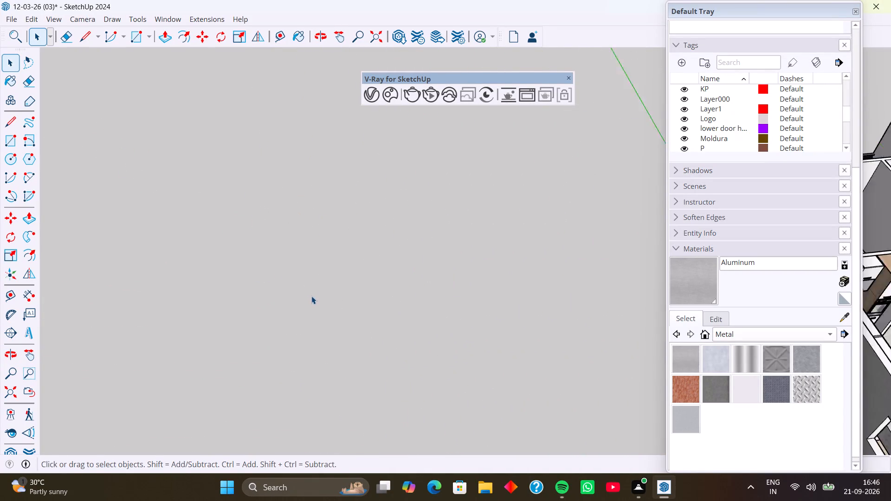
{"action": "scroll", "coordinate": [311, 296], "scroll_direction": "down", "scroll_amount": 1}
{"action": "scroll", "coordinate": [476, 260], "scroll_direction": "down", "scroll_amount": 10}
{"action": "middle_click_drag", "start_coordinate": [490, 271], "coordinate": [349, 213]}
{"action": "middle_click_drag", "start_coordinate": [406, 244], "coordinate": [301, 184]}
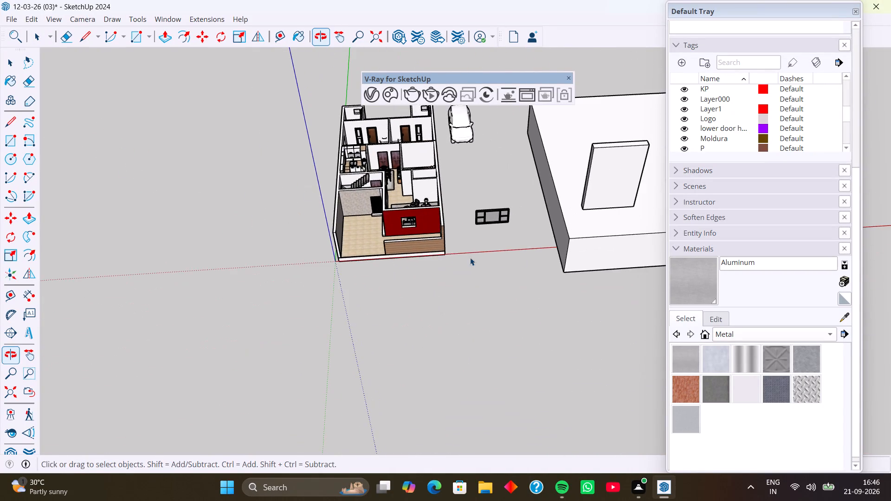
{"action": "scroll", "coordinate": [517, 250], "scroll_direction": "up", "scroll_amount": 4}
{"action": "middle_click_drag", "start_coordinate": [485, 238], "coordinate": [473, 188]}
{"action": "scroll", "coordinate": [485, 238], "scroll_direction": "up", "scroll_amount": 1}
{"action": "scroll", "coordinate": [473, 187], "scroll_direction": "up", "scroll_amount": 2}
{"action": "left_click", "coordinate": [473, 186]}
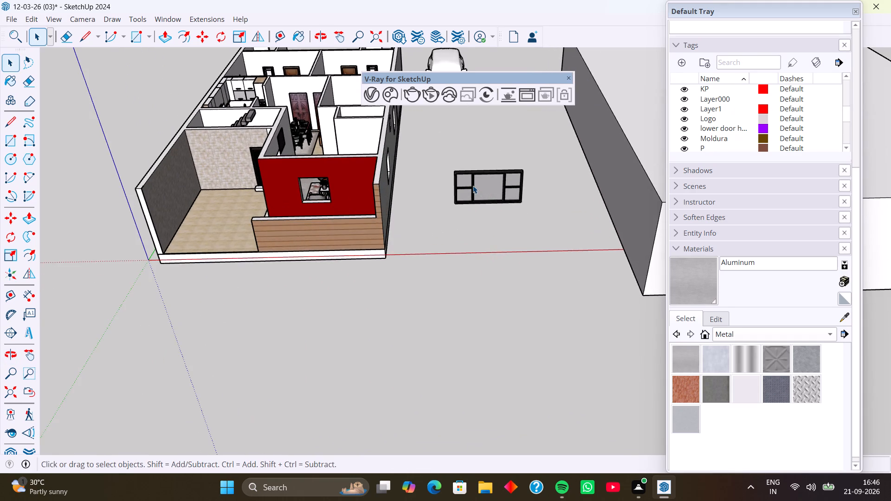
{"action": "scroll", "coordinate": [462, 218], "scroll_direction": "up", "scroll_amount": 5}
{"action": "key", "text": "m"}
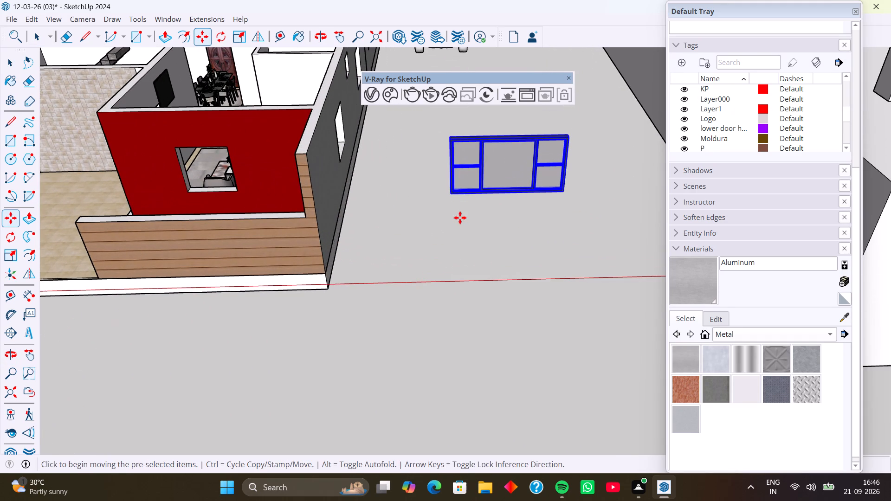
{"action": "scroll", "coordinate": [457, 204], "scroll_direction": "up", "scroll_amount": 8}
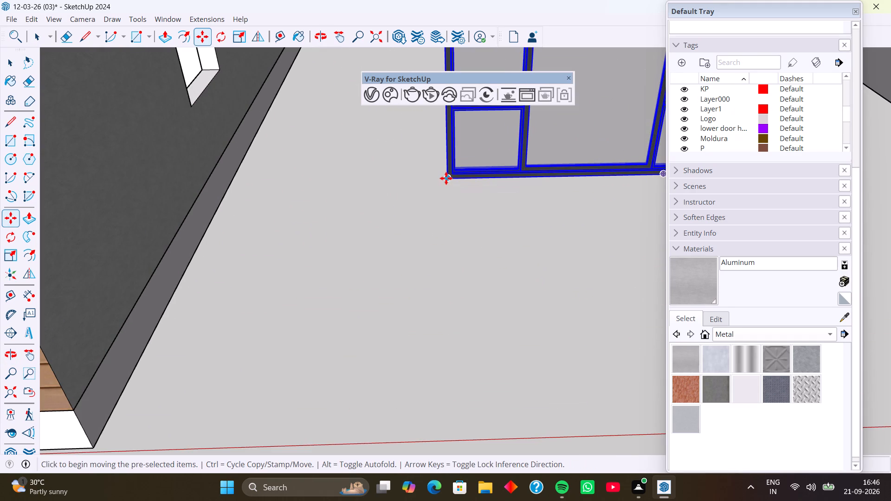
{"action": "left_click", "coordinate": [447, 177]}
{"action": "scroll", "coordinate": [229, 218], "scroll_direction": "down", "scroll_amount": 8}
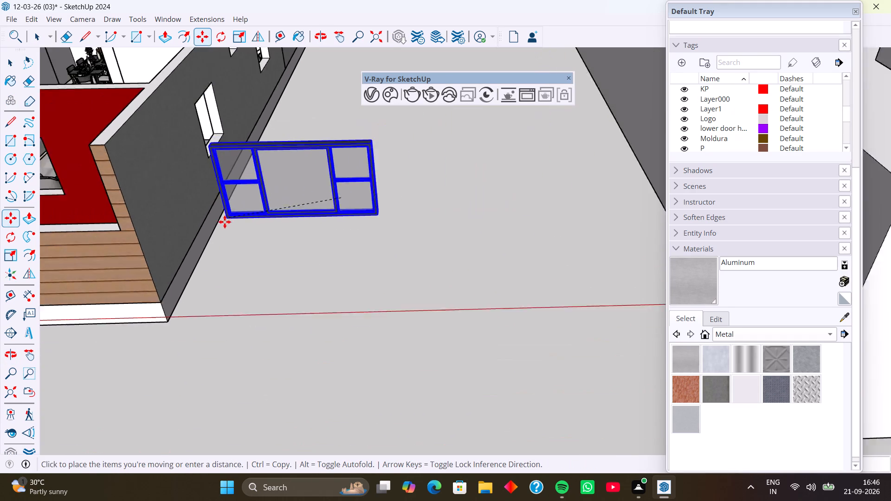
{"action": "scroll", "coordinate": [225, 222], "scroll_direction": "down", "scroll_amount": 2}
{"action": "middle_click_drag", "start_coordinate": [213, 232], "coordinate": [426, 225], "text": "shift"}
{"action": "middle_click_drag", "start_coordinate": [274, 208], "coordinate": [378, 189], "text": "shift"}
{"action": "scroll", "coordinate": [336, 172], "scroll_direction": "up", "scroll_amount": 8}
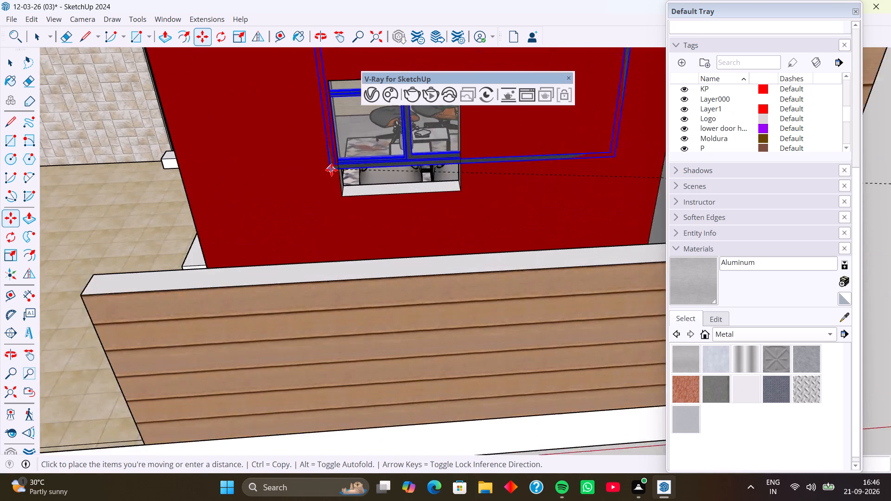
{"action": "scroll", "coordinate": [331, 170], "scroll_direction": "up", "scroll_amount": 1}
{"action": "left_click", "coordinate": [342, 200]}
Scale the black-framed window in width and height to fit the red front wall's opening, and check its fit.
{"action": "scroll", "coordinate": [397, 169], "scroll_direction": "down", "scroll_amount": 5}
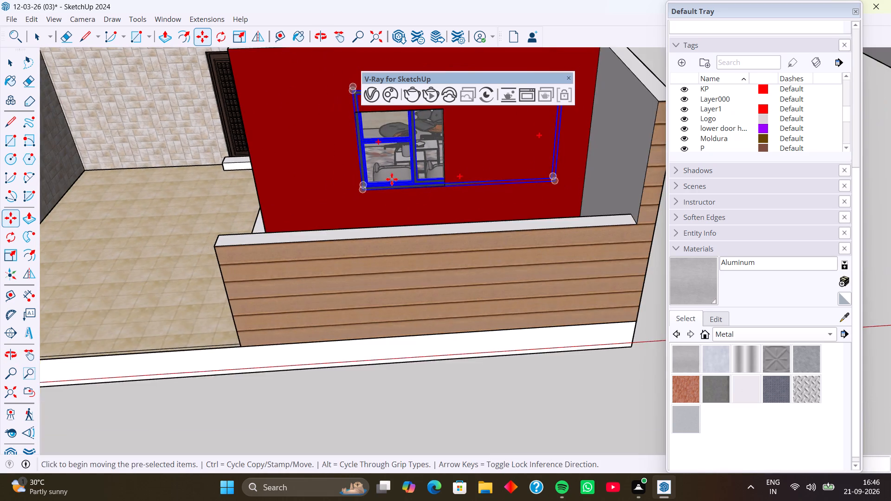
{"action": "middle_click_drag", "start_coordinate": [393, 170], "coordinate": [313, 244], "text": "shift"}
{"action": "scroll", "coordinate": [345, 204], "scroll_direction": "up", "scroll_amount": 1}
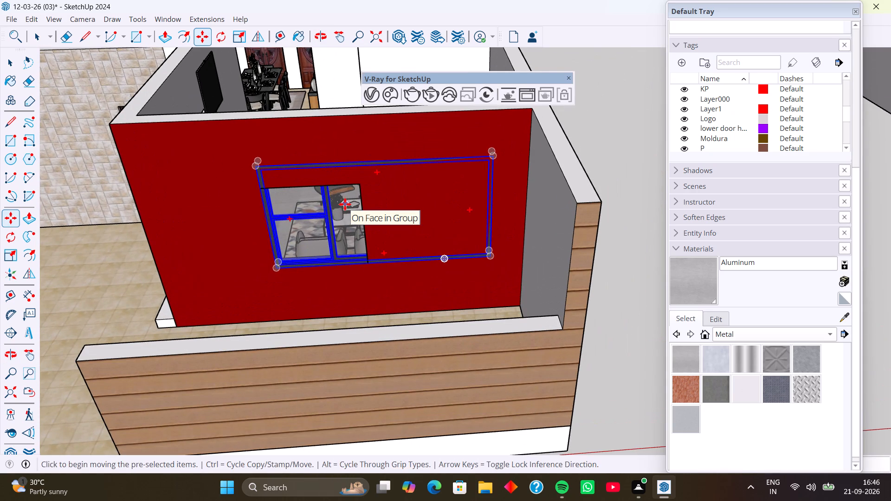
{"action": "key", "text": "s"}
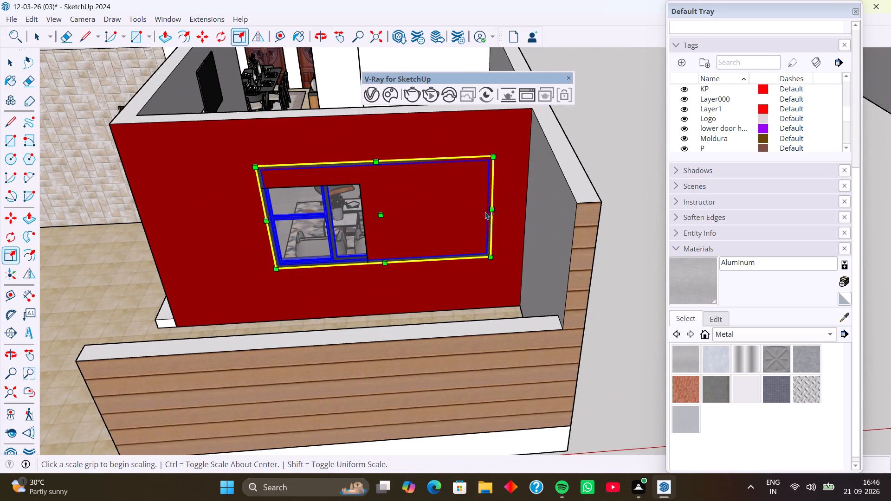
{"action": "left_click", "coordinate": [492, 210]}
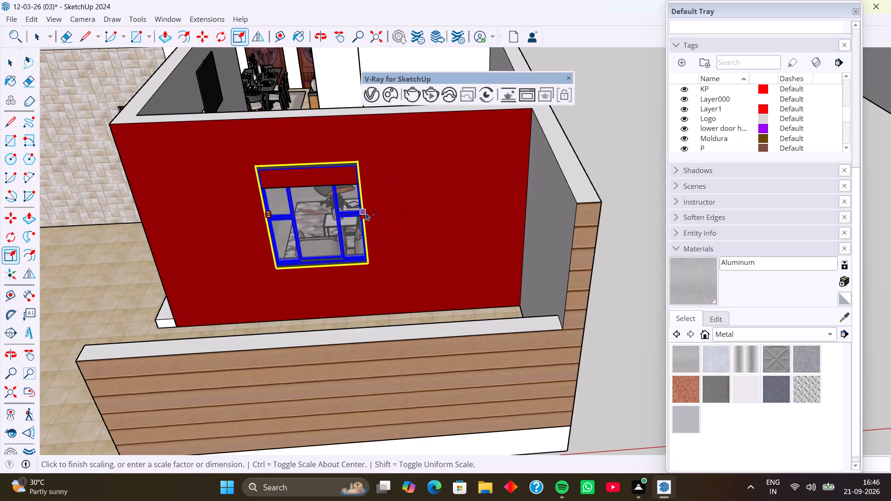
{"action": "left_click", "coordinate": [366, 212]}
{"action": "left_click", "coordinate": [307, 166]}
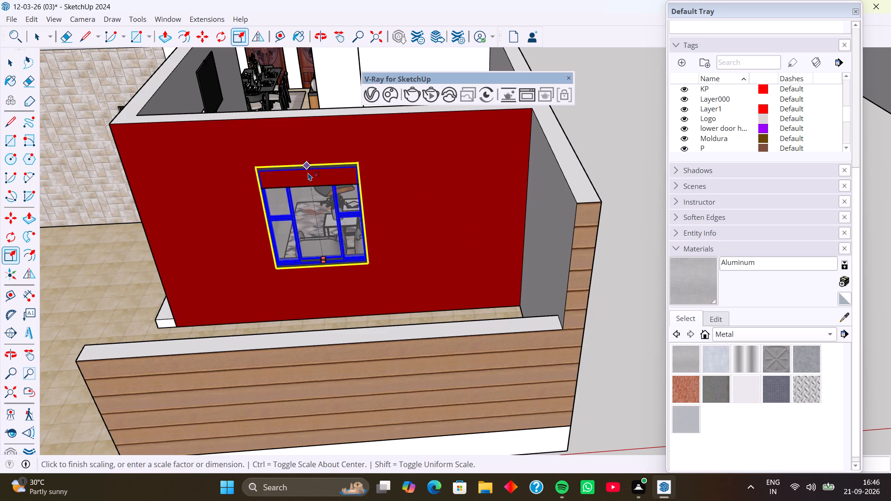
{"action": "left_click", "coordinate": [309, 187]}
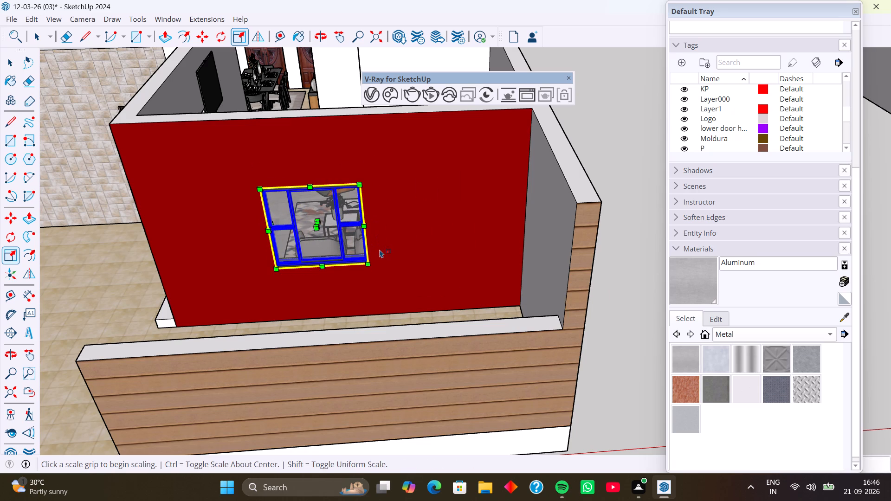
{"action": "key", "text": "space"}
{"action": "left_click", "coordinate": [597, 155]}
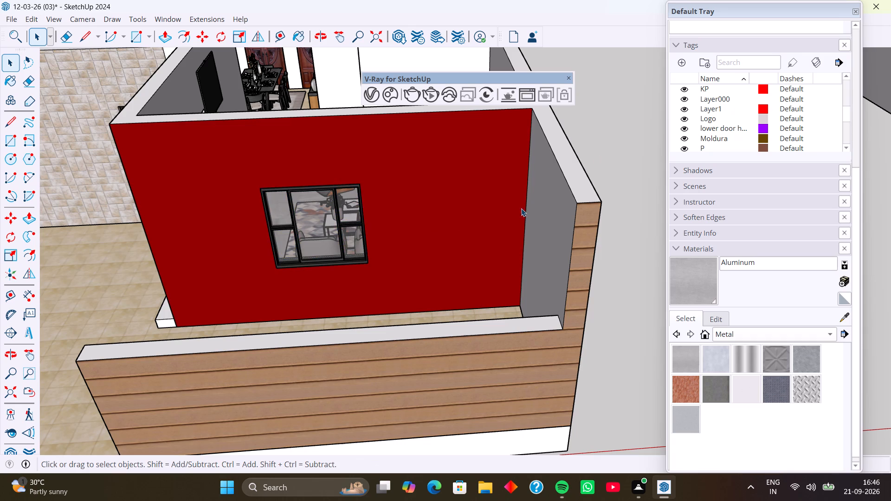
{"action": "middle_click_drag", "start_coordinate": [425, 229], "coordinate": [511, 168]}
{"action": "middle_click_drag", "start_coordinate": [445, 192], "coordinate": [483, 239]}
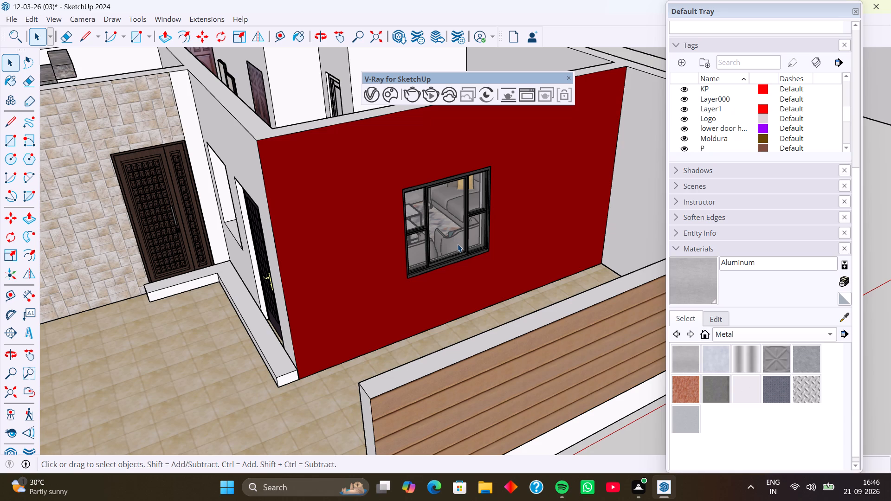
{"action": "middle_click_drag", "start_coordinate": [461, 249], "coordinate": [387, 249]}
{"action": "scroll", "coordinate": [391, 243], "scroll_direction": "up", "scroll_amount": 3}
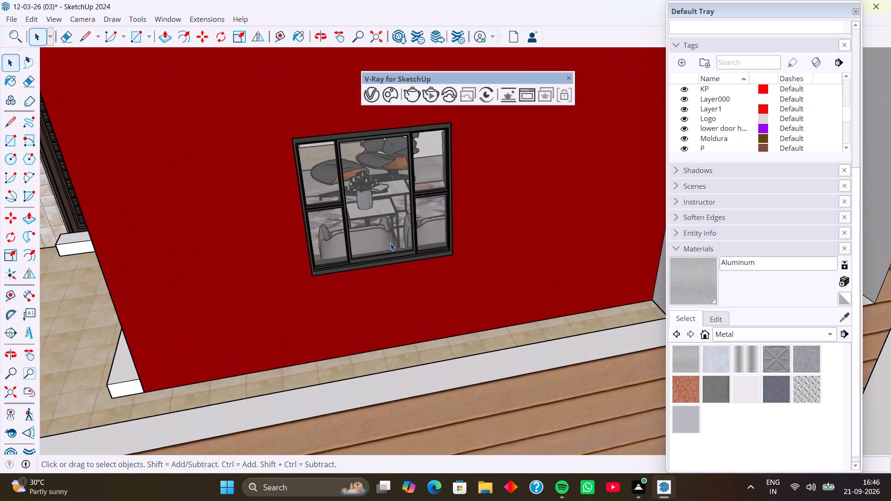
Copy the fitted black-framed window from the red front wall's opening to the open ground outside the grey side wall.
{"action": "scroll", "coordinate": [390, 243], "scroll_direction": "up", "scroll_amount": 1}
{"action": "left_click", "coordinate": [387, 228]}
{"action": "key", "text": "m"}
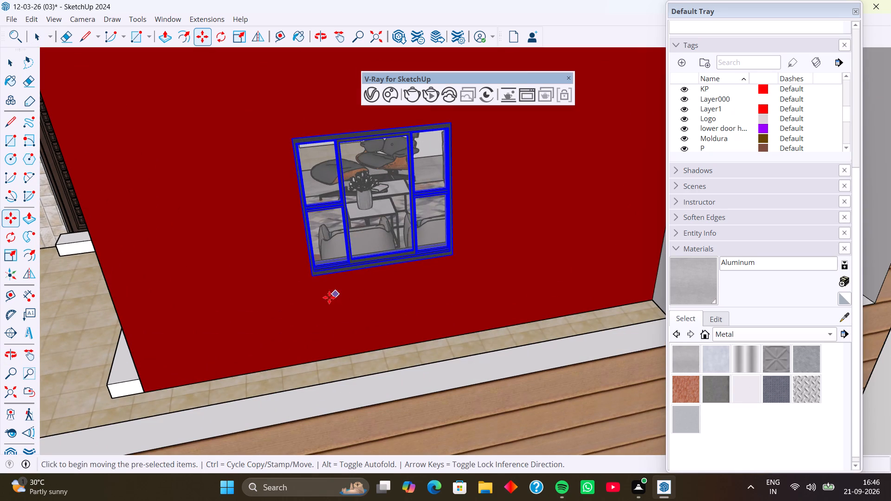
{"action": "left_click", "coordinate": [311, 276]}
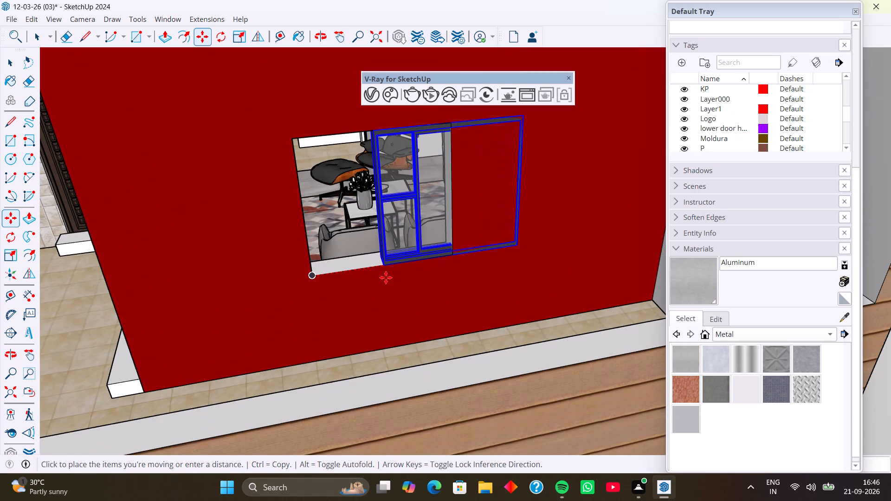
{"action": "scroll", "coordinate": [407, 266], "scroll_direction": "down", "scroll_amount": 6}
{"action": "middle_click_drag", "start_coordinate": [436, 263], "coordinate": [262, 295]}
{"action": "middle_click_drag", "start_coordinate": [407, 270], "coordinate": [274, 257]}
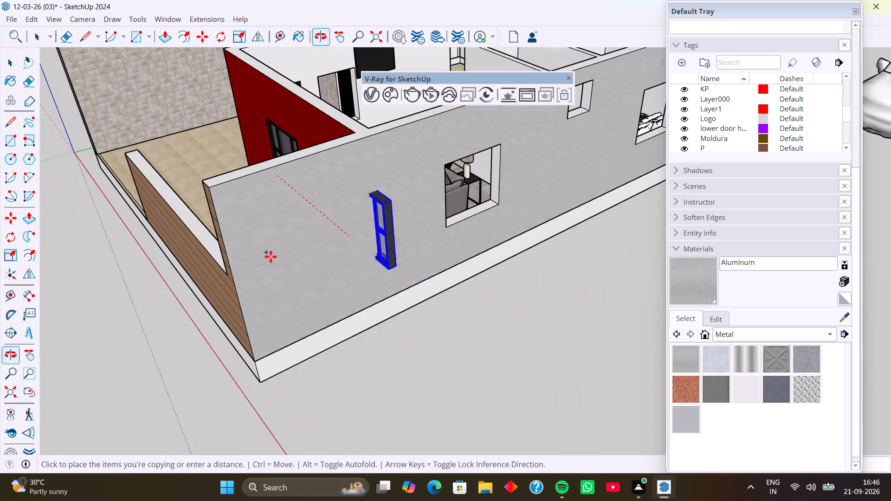
{"action": "left_click", "coordinate": [463, 309]}
{"action": "middle_click_drag", "start_coordinate": [510, 329], "coordinate": [588, 314]}
{"action": "middle_click_drag", "start_coordinate": [517, 268], "coordinate": [367, 225], "text": "shift"}
{"action": "middle_click_drag", "start_coordinate": [362, 238], "coordinate": [415, 247]}
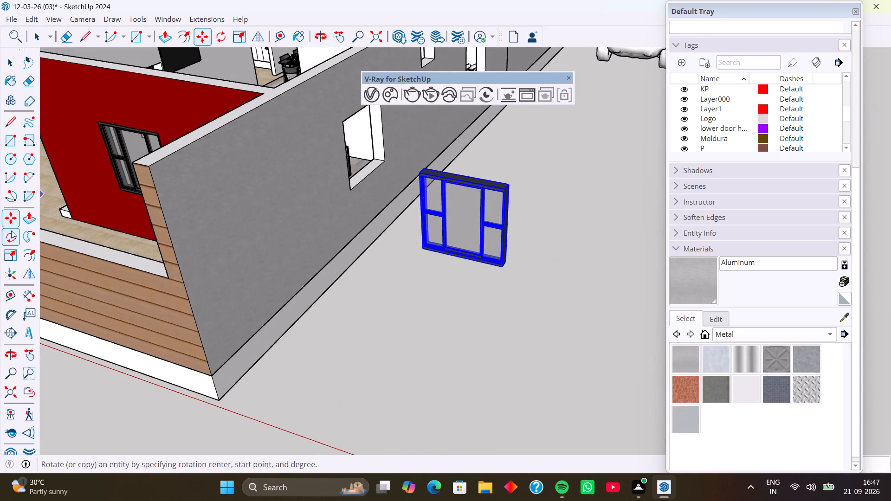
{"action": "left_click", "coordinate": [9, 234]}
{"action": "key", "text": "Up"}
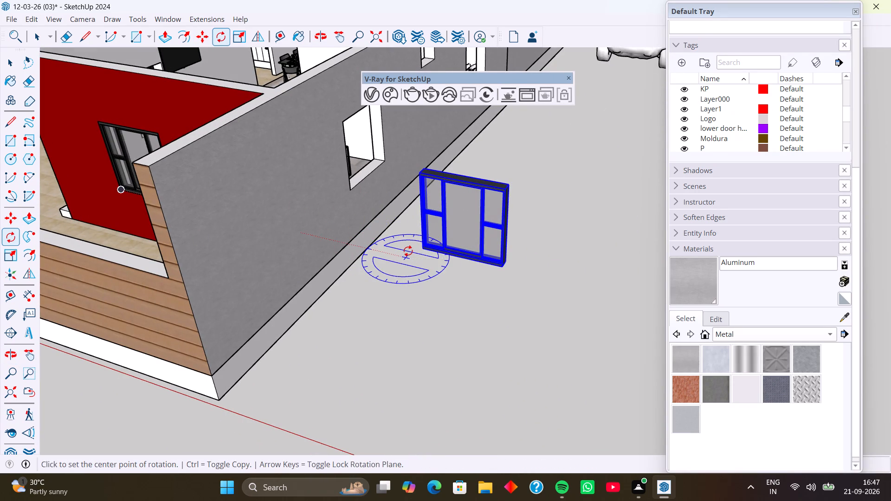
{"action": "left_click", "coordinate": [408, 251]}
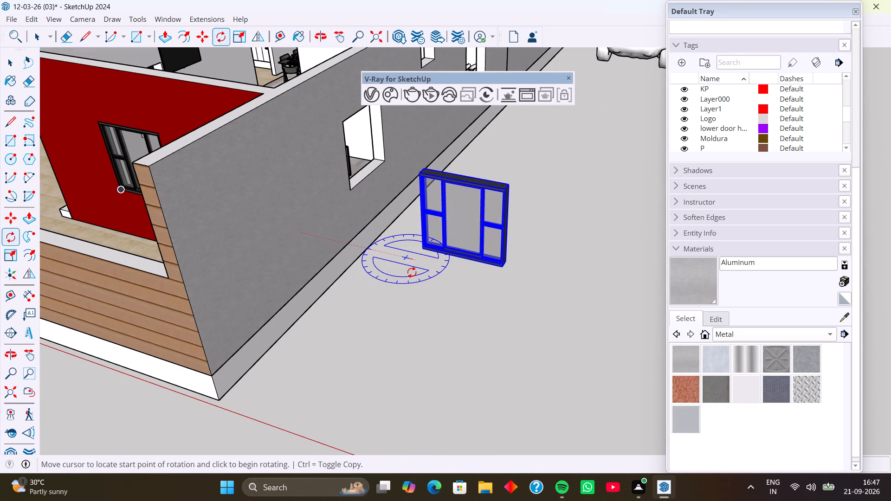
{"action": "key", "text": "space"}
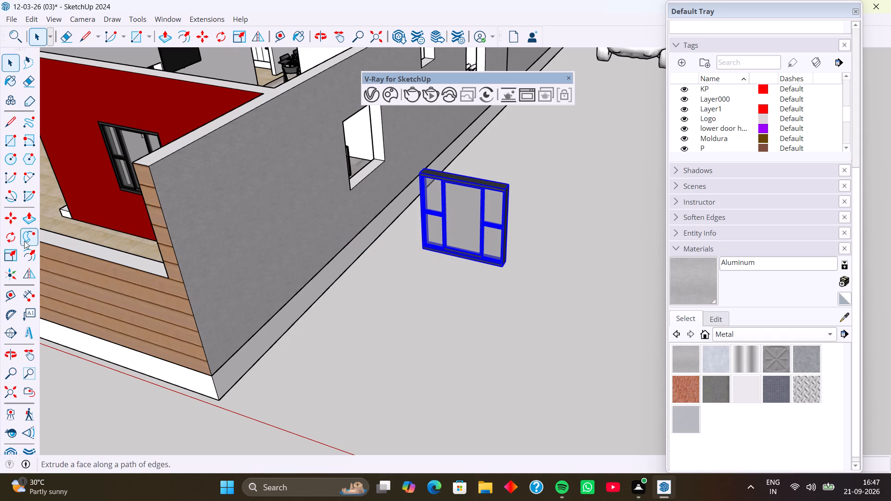
Rotate the window copy about the vertical axis at its lower corner until it stands parallel to the grey side wall.
{"action": "left_click", "coordinate": [12, 234]}
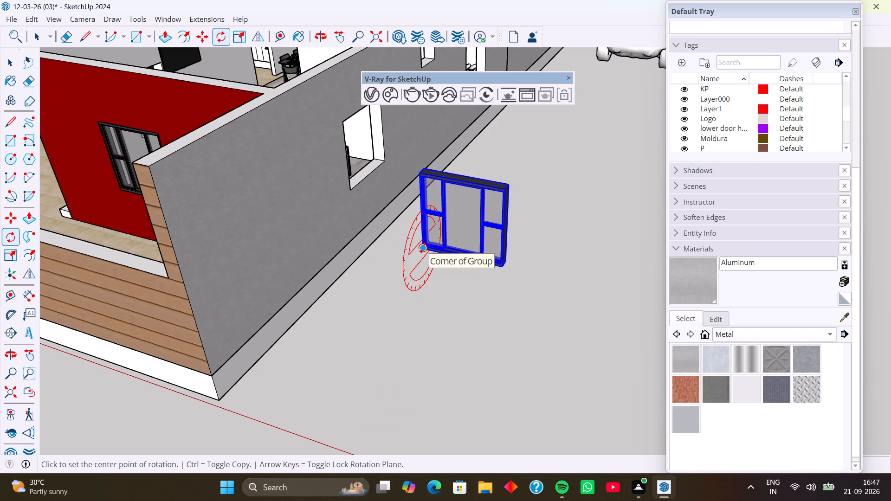
{"action": "key", "text": "Up"}
{"action": "left_click", "coordinate": [424, 250]}
{"action": "left_click", "coordinate": [527, 276]}
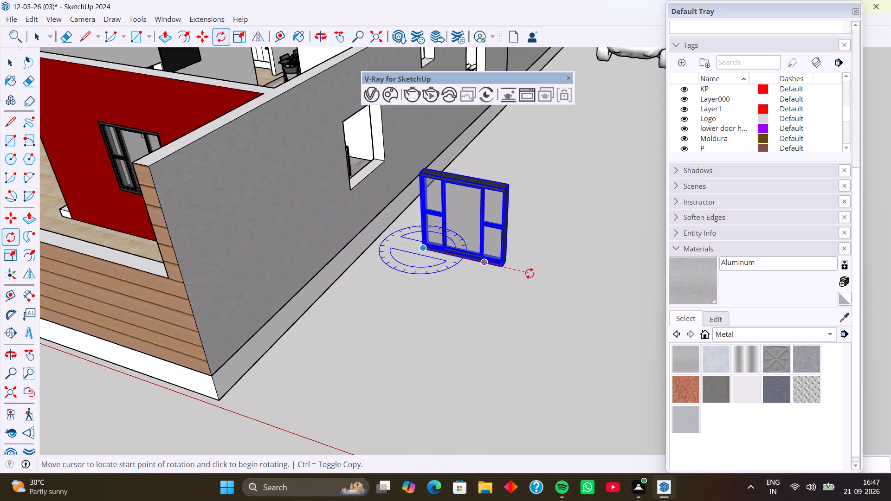
{"action": "left_click", "coordinate": [499, 151]}
Move the rotated window by its lower outer corner to the matching lower corner of the living room opening in the grey side wall.
{"action": "middle_click_drag", "start_coordinate": [548, 235], "coordinate": [546, 235]}
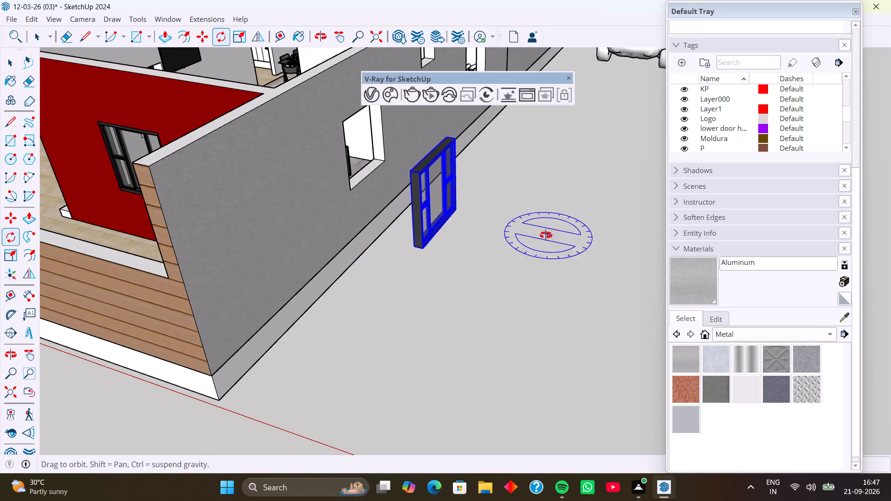
{"action": "middle_click_drag", "start_coordinate": [546, 235], "coordinate": [362, 247]}
{"action": "middle_click_drag", "start_coordinate": [352, 244], "coordinate": [428, 238]}
{"action": "scroll", "coordinate": [413, 245], "scroll_direction": "up", "scroll_amount": 3}
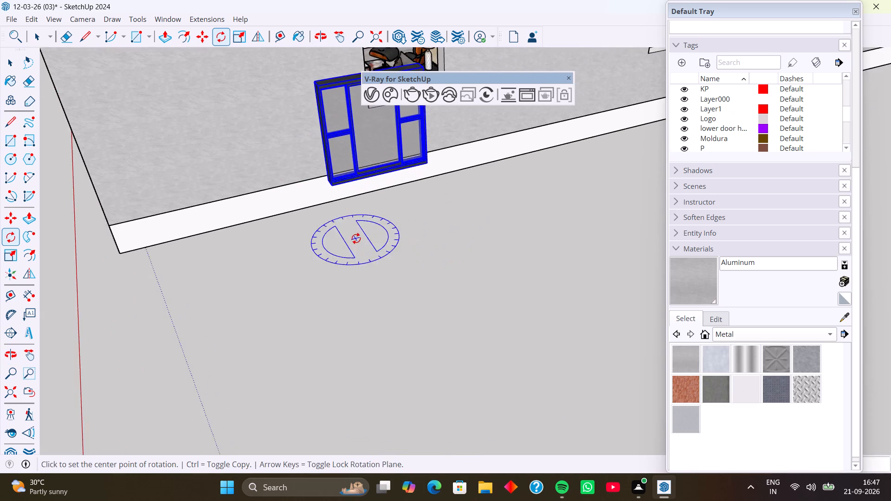
{"action": "scroll", "coordinate": [358, 239], "scroll_direction": "down", "scroll_amount": 4}
{"action": "middle_click_drag", "start_coordinate": [358, 239], "coordinate": [320, 245], "text": "shift"}
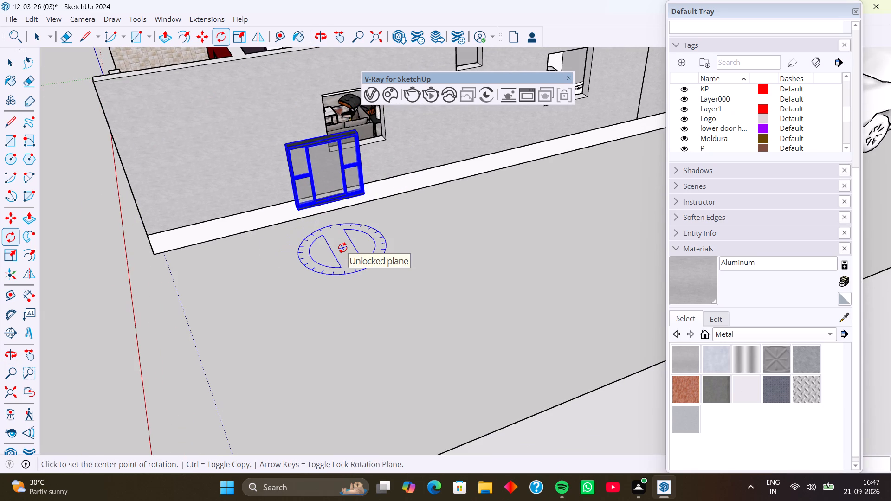
{"action": "key", "text": "m"}
{"action": "scroll", "coordinate": [296, 206], "scroll_direction": "up", "scroll_amount": 10}
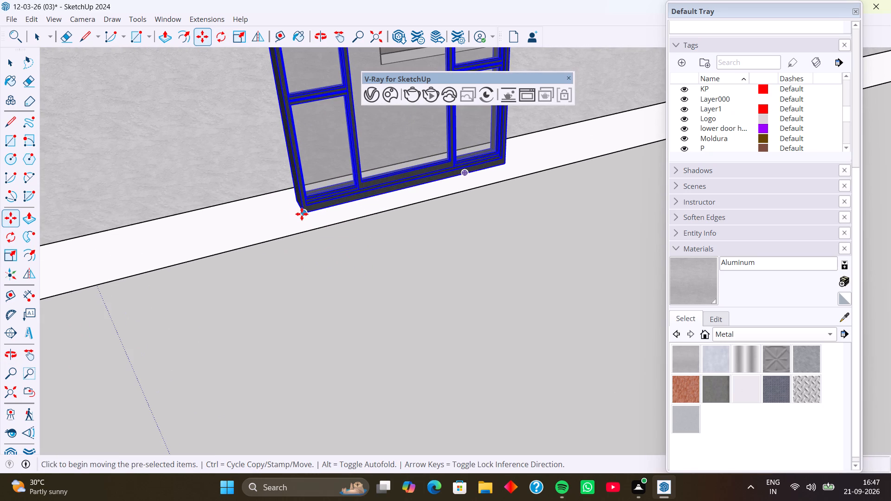
{"action": "left_click", "coordinate": [303, 213]}
{"action": "scroll", "coordinate": [385, 172], "scroll_direction": "down", "scroll_amount": 4}
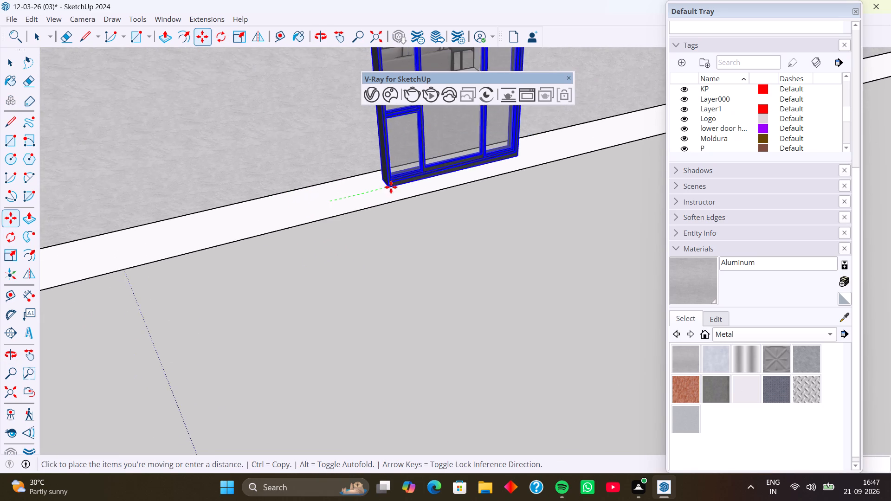
{"action": "scroll", "coordinate": [397, 178], "scroll_direction": "down", "scroll_amount": 10}
{"action": "scroll", "coordinate": [377, 227], "scroll_direction": "down", "scroll_amount": 3}
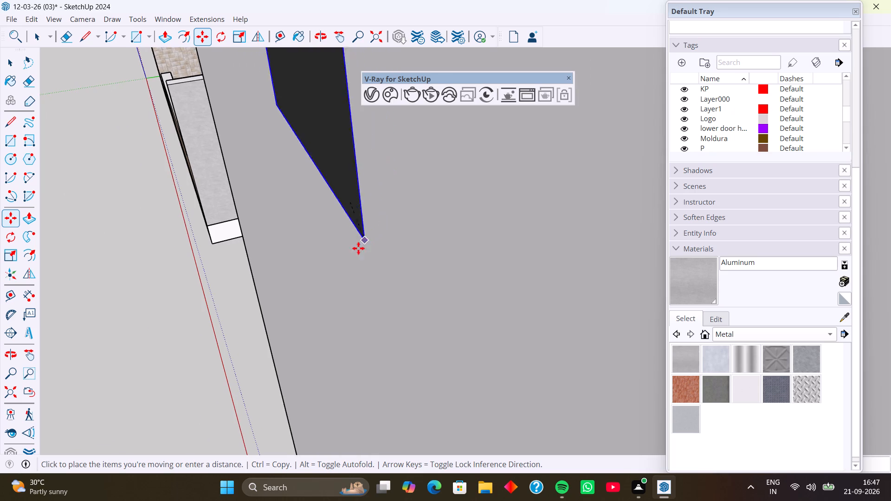
{"action": "middle_click_drag", "start_coordinate": [348, 255], "coordinate": [494, 236], "text": "shift"}
{"action": "scroll", "coordinate": [272, 318], "scroll_direction": "down", "scroll_amount": 12}
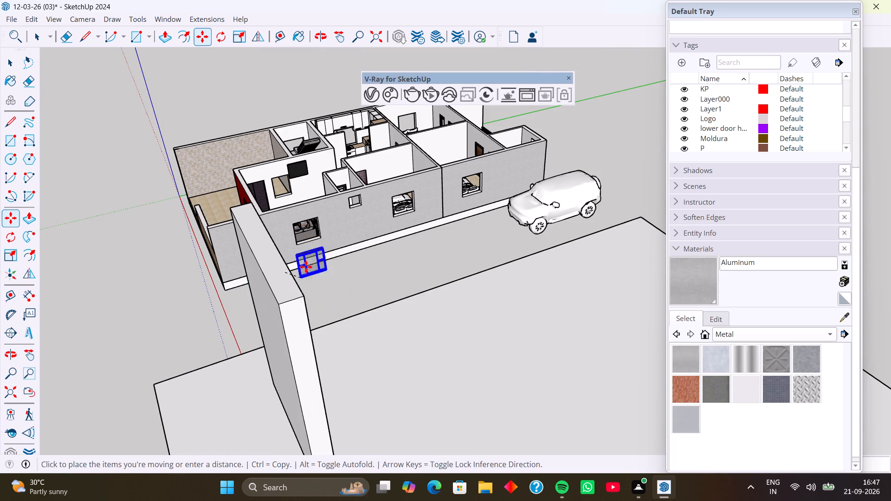
{"action": "scroll", "coordinate": [293, 239], "scroll_direction": "up", "scroll_amount": 13}
{"action": "middle_click_drag", "start_coordinate": [326, 275], "coordinate": [259, 286]}
{"action": "scroll", "coordinate": [262, 259], "scroll_direction": "up", "scroll_amount": 2}
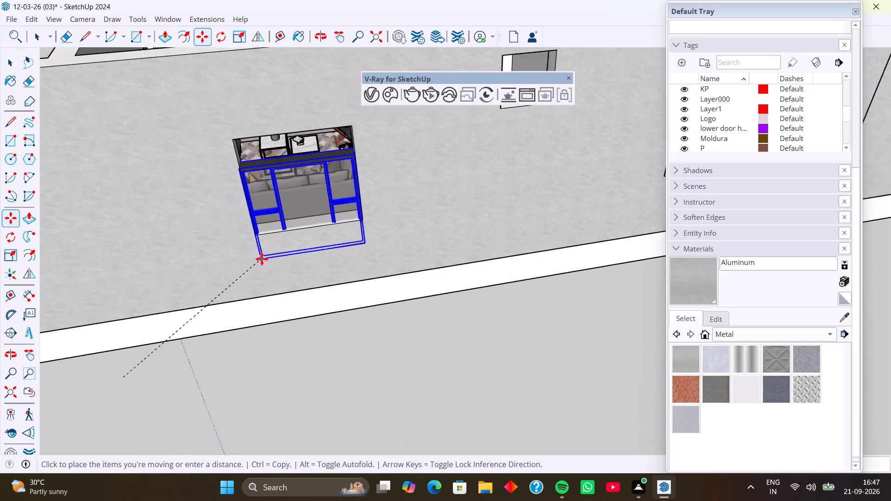
{"action": "scroll", "coordinate": [262, 259], "scroll_direction": "up", "scroll_amount": 4}
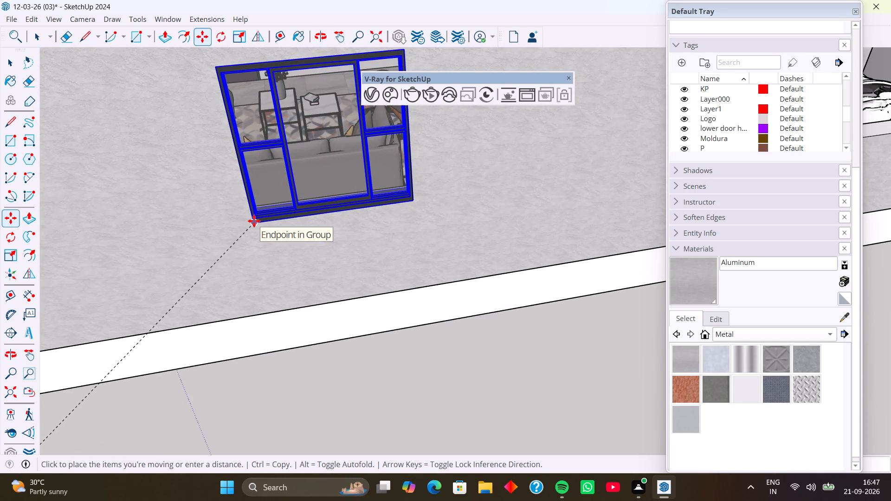
{"action": "left_click", "coordinate": [254, 221]}
Examine the window's fit in the living room opening from above and along its lower edges and corners.
{"action": "middle_click_drag", "start_coordinate": [357, 218], "coordinate": [330, 281]}
{"action": "middle_click_drag", "start_coordinate": [336, 217], "coordinate": [282, 288]}
{"action": "middle_click_drag", "start_coordinate": [333, 215], "coordinate": [232, 314]}
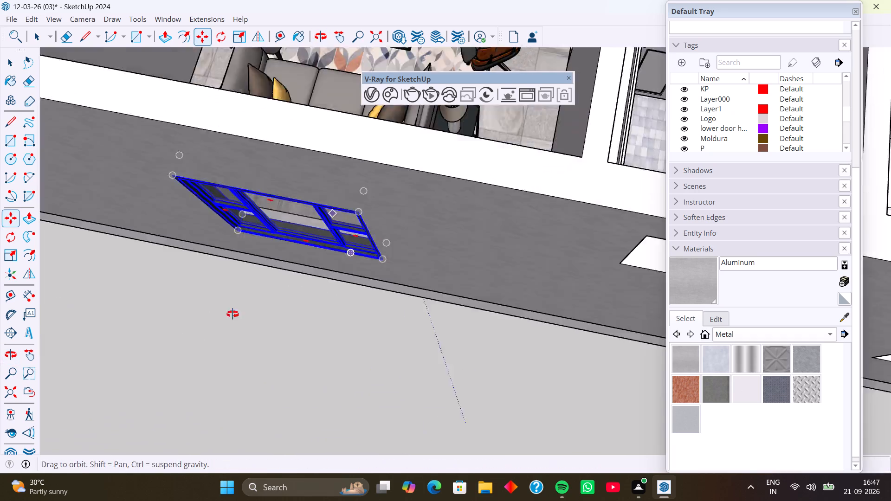
{"action": "middle_click_drag", "start_coordinate": [232, 314], "coordinate": [202, 343]}
{"action": "middle_click_drag", "start_coordinate": [293, 271], "coordinate": [229, 268]}
{"action": "scroll", "coordinate": [230, 269], "scroll_direction": "up", "scroll_amount": 1}
{"action": "middle_click_drag", "start_coordinate": [360, 226], "coordinate": [367, 148]}
{"action": "middle_click_drag", "start_coordinate": [396, 301], "coordinate": [411, 193]}
{"action": "scroll", "coordinate": [395, 287], "scroll_direction": "up", "scroll_amount": 2}
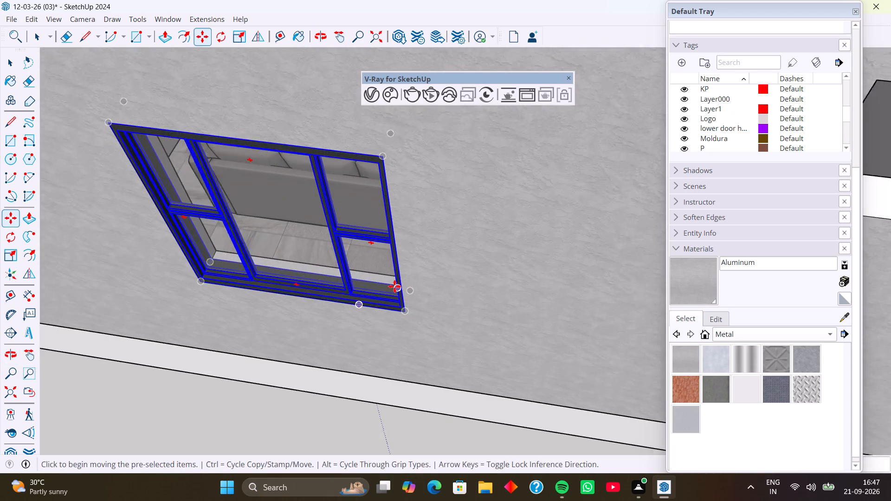
{"action": "scroll", "coordinate": [394, 286], "scroll_direction": "up", "scroll_amount": 1}
{"action": "scroll", "coordinate": [418, 315], "scroll_direction": "up", "scroll_amount": 2}
{"action": "scroll", "coordinate": [415, 301], "scroll_direction": "down", "scroll_amount": 4}
{"action": "middle_click_drag", "start_coordinate": [412, 320], "coordinate": [449, 239]}
{"action": "scroll", "coordinate": [449, 239], "scroll_direction": "up", "scroll_amount": 1}
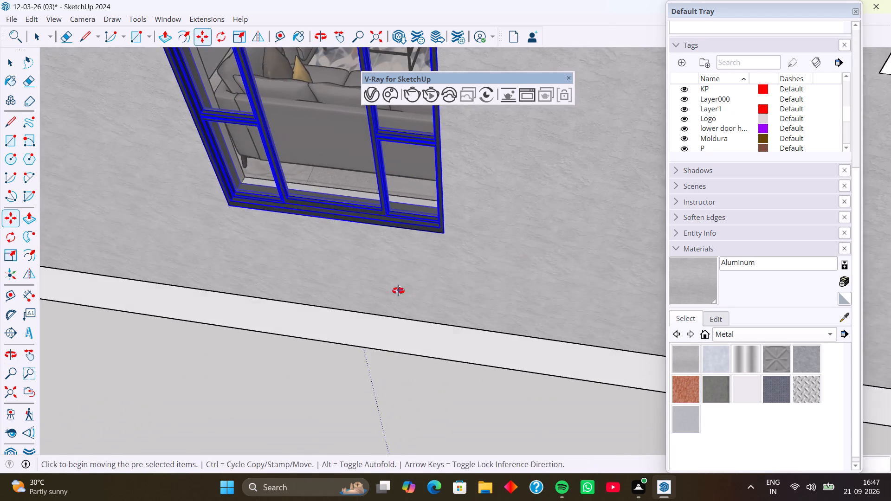
Copy the window from its lower corner to the matching corner of the next large opening along the side wall, at the first bedroom.
{"action": "middle_click_drag", "start_coordinate": [398, 291], "coordinate": [510, 284]}
{"action": "middle_click_drag", "start_coordinate": [381, 293], "coordinate": [450, 270]}
{"action": "scroll", "coordinate": [361, 285], "scroll_direction": "up", "scroll_amount": 2}
{"action": "middle_click_drag", "start_coordinate": [348, 298], "coordinate": [312, 259]}
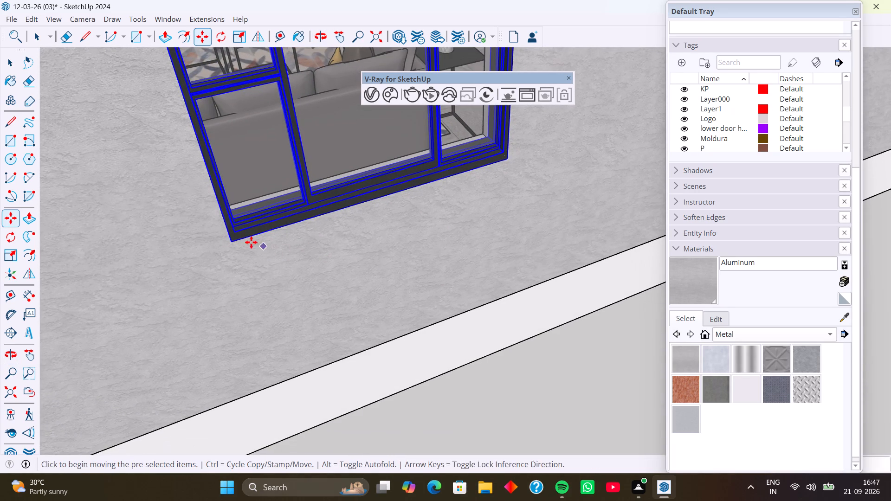
{"action": "left_click", "coordinate": [231, 242]}
{"action": "scroll", "coordinate": [381, 238], "scroll_direction": "down", "scroll_amount": 2}
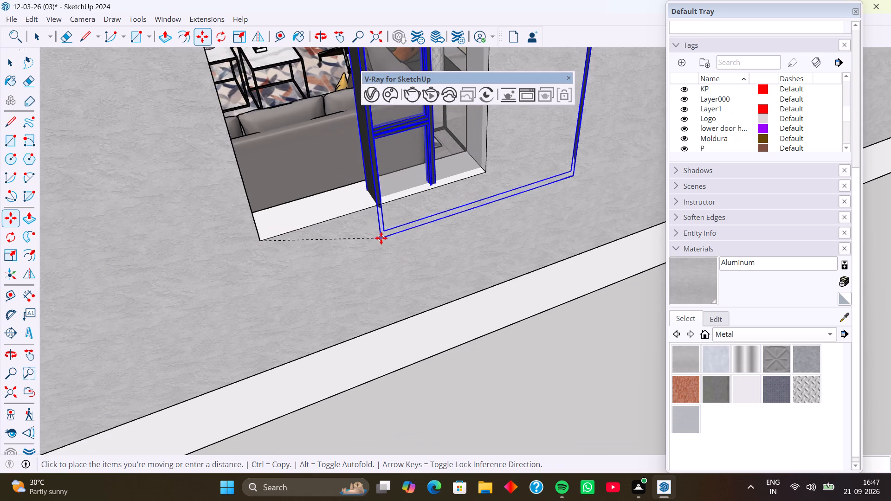
{"action": "scroll", "coordinate": [394, 237], "scroll_direction": "down", "scroll_amount": 5}
{"action": "scroll", "coordinate": [446, 217], "scroll_direction": "down", "scroll_amount": 2}
{"action": "middle_click_drag", "start_coordinate": [442, 216], "coordinate": [122, 297], "text": "shift"}
{"action": "middle_click_drag", "start_coordinate": [452, 228], "coordinate": [390, 229]}
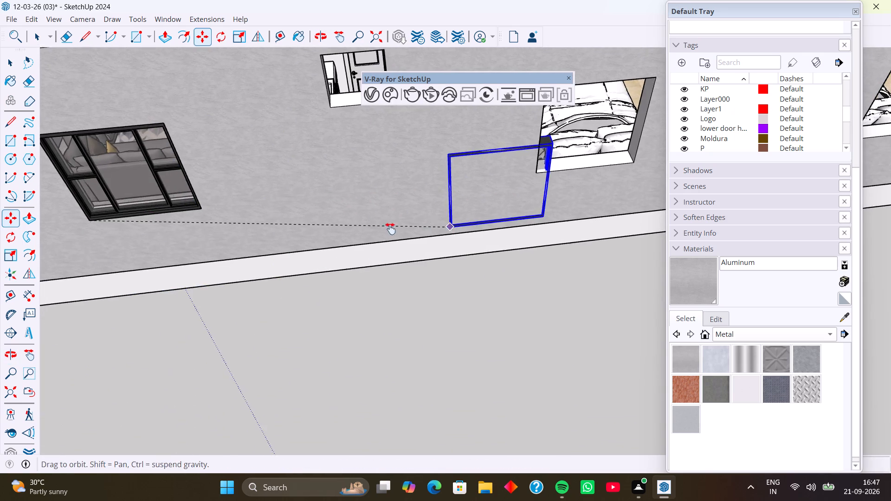
{"action": "middle_click_drag", "start_coordinate": [390, 229], "coordinate": [346, 230]}
{"action": "scroll", "coordinate": [412, 191], "scroll_direction": "up", "scroll_amount": 7}
{"action": "middle_click_drag", "start_coordinate": [425, 173], "coordinate": [239, 313]}
{"action": "middle_click_drag", "start_coordinate": [242, 312], "coordinate": [278, 238]}
{"action": "scroll", "coordinate": [304, 236], "scroll_direction": "up", "scroll_amount": 1}
{"action": "middle_click_drag", "start_coordinate": [304, 236], "coordinate": [302, 199]}
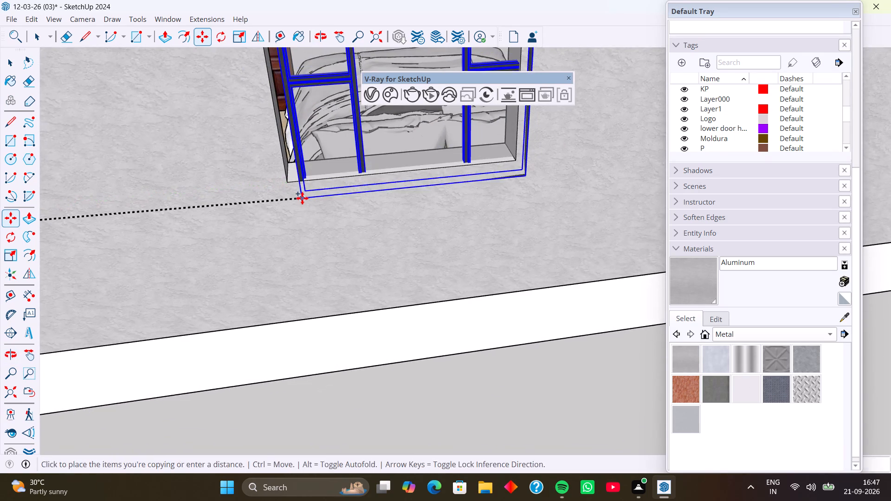
{"action": "middle_click_drag", "start_coordinate": [302, 198], "coordinate": [304, 282], "text": "shift"}
{"action": "scroll", "coordinate": [293, 271], "scroll_direction": "up", "scroll_amount": 4}
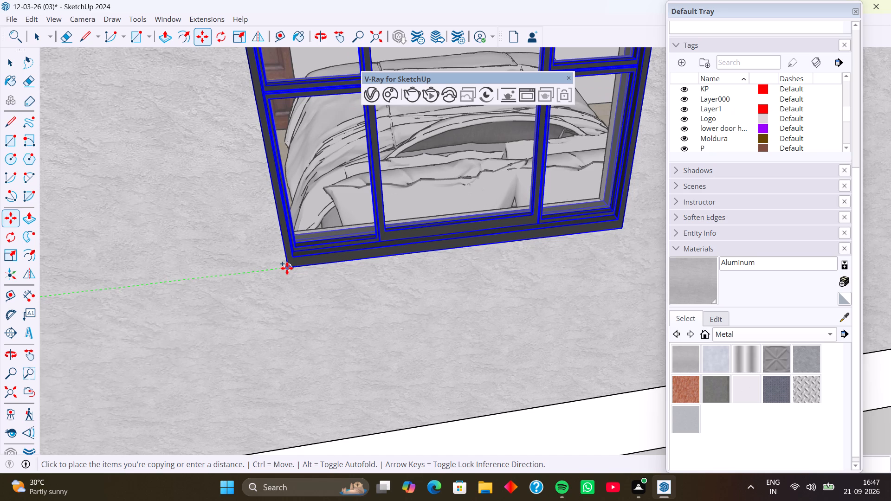
{"action": "left_click", "coordinate": [288, 267]}
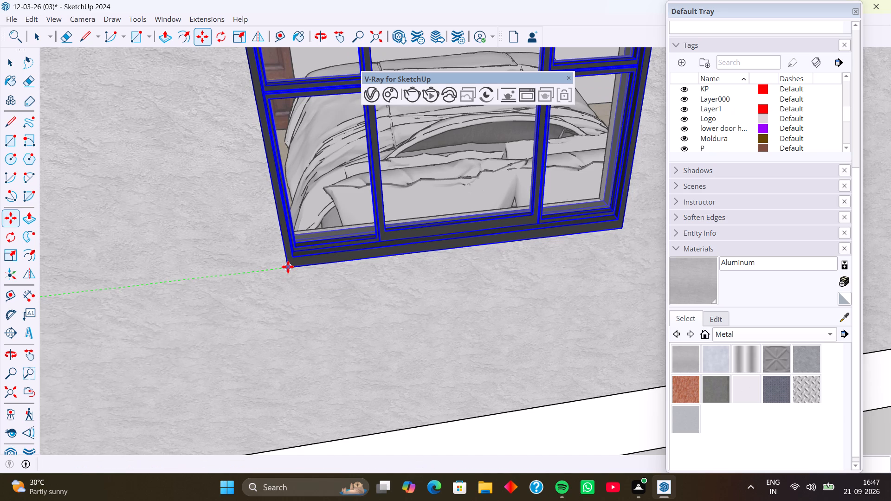
Copy the window from the first bedroom's opening to the matching lower corner of the second bedroom's opening, near the parked car.
{"action": "left_click", "coordinate": [288, 267]}
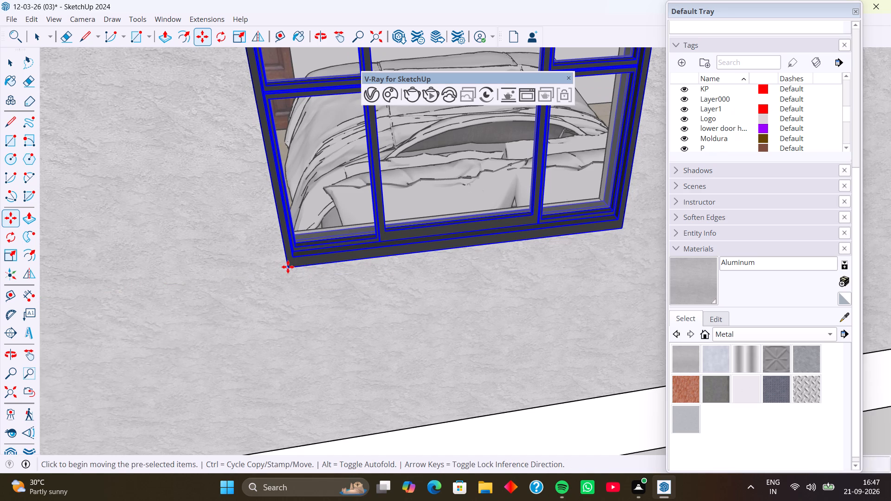
{"action": "scroll", "coordinate": [458, 270], "scroll_direction": "down", "scroll_amount": 8}
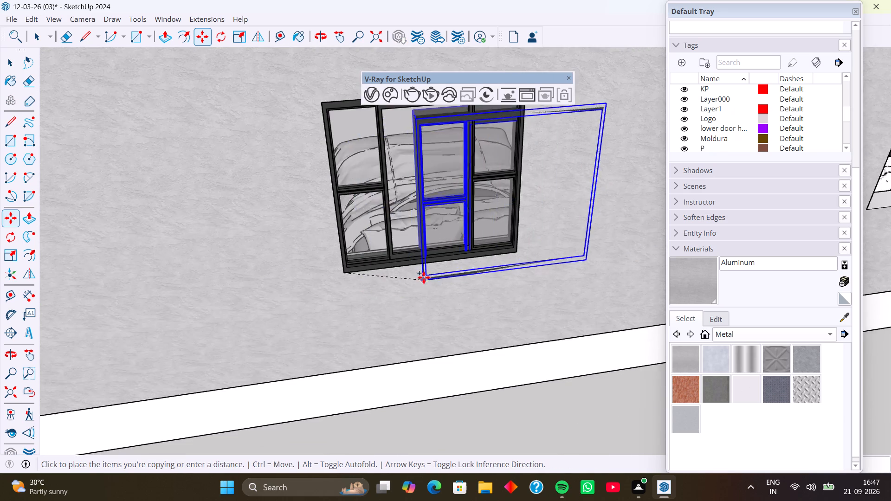
{"action": "scroll", "coordinate": [424, 277], "scroll_direction": "down", "scroll_amount": 4}
{"action": "middle_click_drag", "start_coordinate": [478, 239], "coordinate": [178, 268], "text": "shift"}
{"action": "middle_click_drag", "start_coordinate": [425, 241], "coordinate": [279, 224]}
{"action": "middle_click_drag", "start_coordinate": [298, 238], "coordinate": [342, 250]}
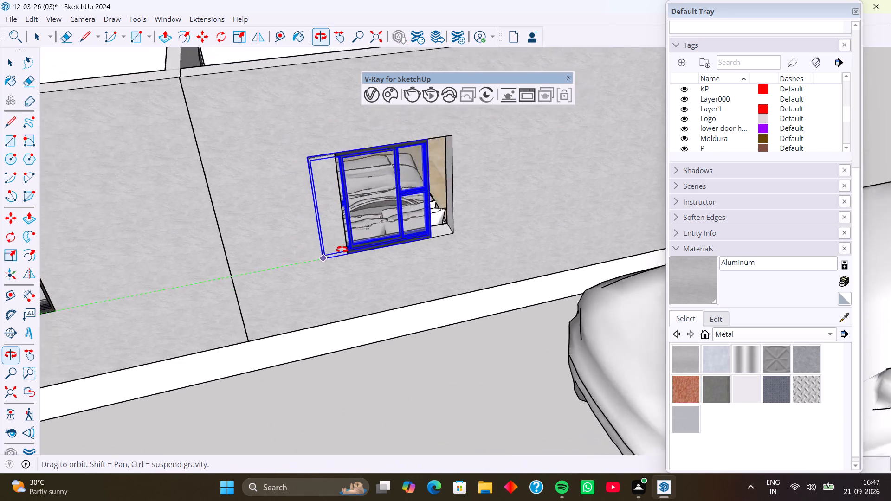
{"action": "middle_click_drag", "start_coordinate": [342, 250], "coordinate": [323, 286]}
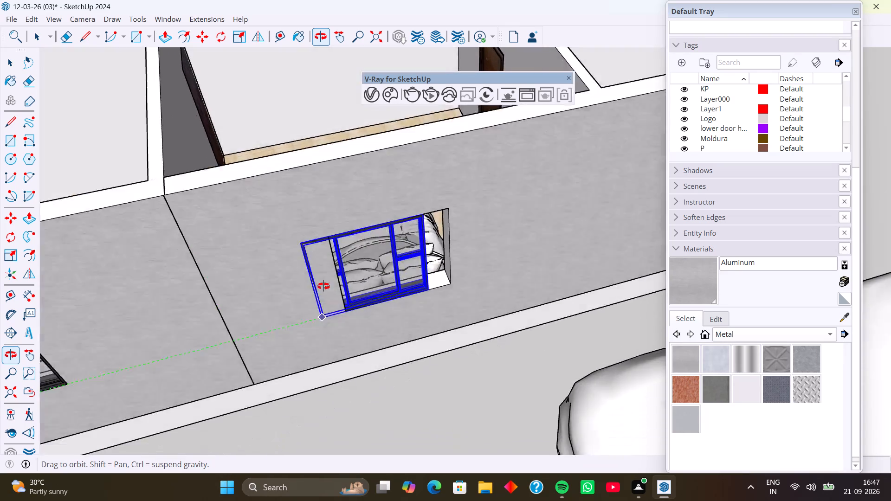
{"action": "middle_click_drag", "start_coordinate": [323, 286], "coordinate": [307, 222]}
{"action": "scroll", "coordinate": [307, 222], "scroll_direction": "up", "scroll_amount": 8}
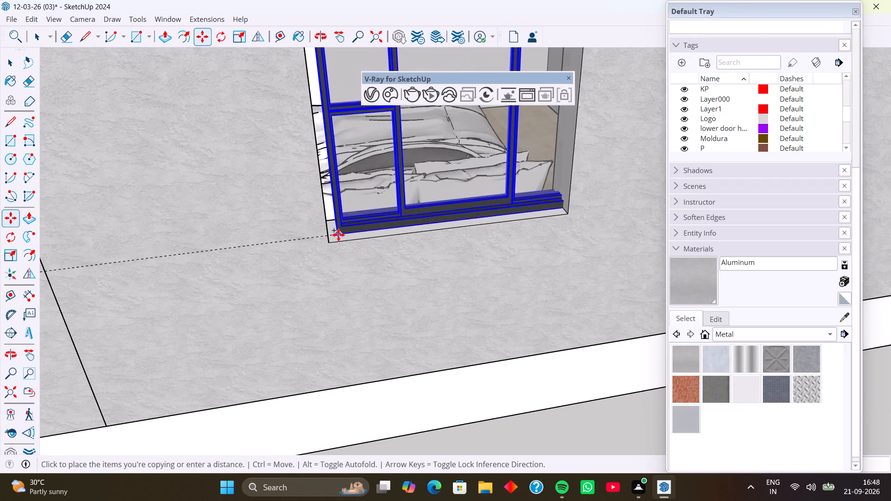
{"action": "left_click", "coordinate": [331, 241]}
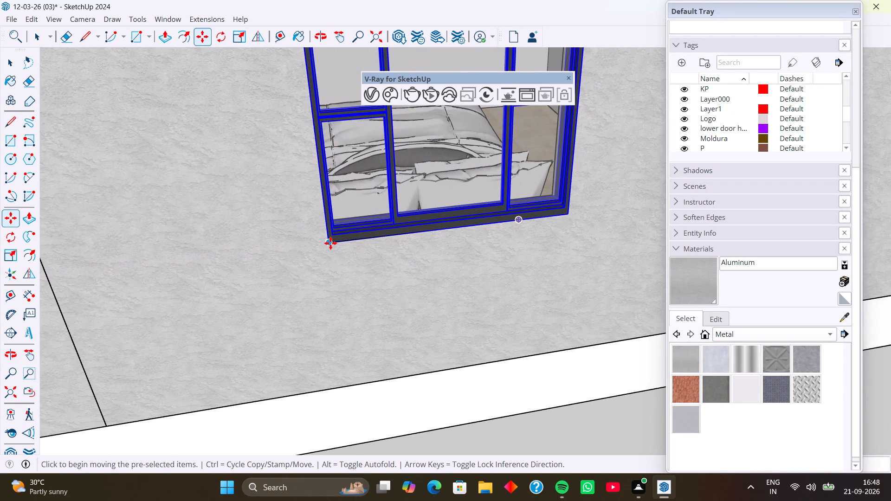
Copy the window from the second bedroom's opening to the bedroom opening in the opposite outer wall.
{"action": "left_click", "coordinate": [329, 242]}
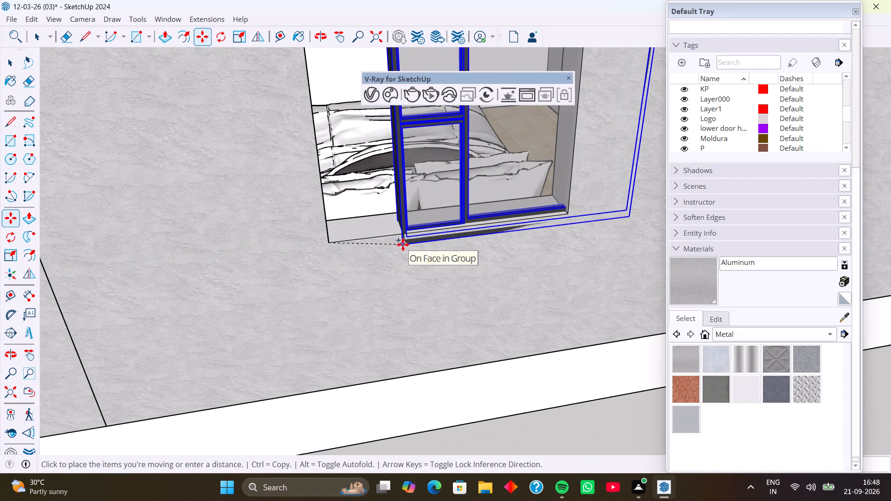
{"action": "scroll", "coordinate": [403, 244], "scroll_direction": "down", "scroll_amount": 5}
{"action": "scroll", "coordinate": [442, 239], "scroll_direction": "up", "scroll_amount": 1, "text": "shift"}
{"action": "middle_click_drag", "start_coordinate": [442, 238], "coordinate": [170, 243], "text": "shift"}
{"action": "scroll", "coordinate": [342, 221], "scroll_direction": "down", "scroll_amount": 13}
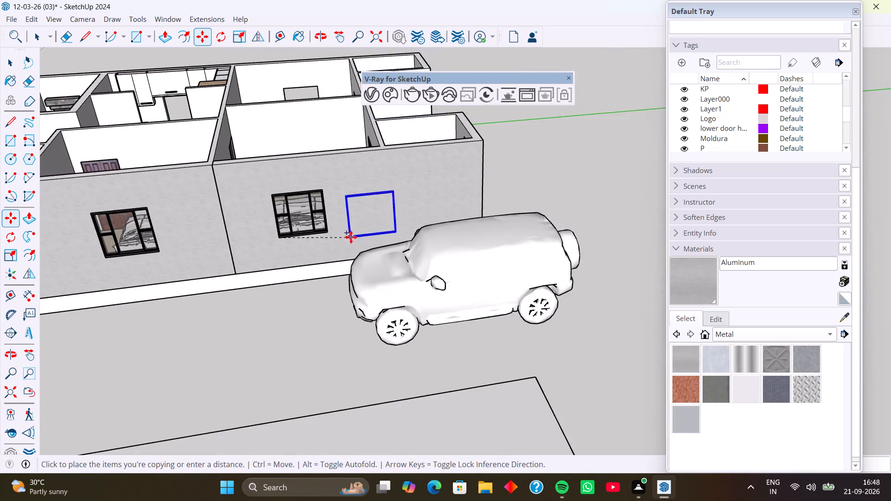
{"action": "middle_click_drag", "start_coordinate": [351, 234], "coordinate": [191, 308]}
{"action": "middle_click_drag", "start_coordinate": [462, 214], "coordinate": [220, 240]}
{"action": "middle_click_drag", "start_coordinate": [501, 206], "coordinate": [252, 215]}
{"action": "middle_click_drag", "start_coordinate": [538, 221], "coordinate": [356, 178]}
{"action": "scroll", "coordinate": [462, 291], "scroll_direction": "down", "scroll_amount": 5}
{"action": "middle_click_drag", "start_coordinate": [484, 351], "coordinate": [394, 253]}
{"action": "middle_click_drag", "start_coordinate": [476, 273], "coordinate": [476, 341]}
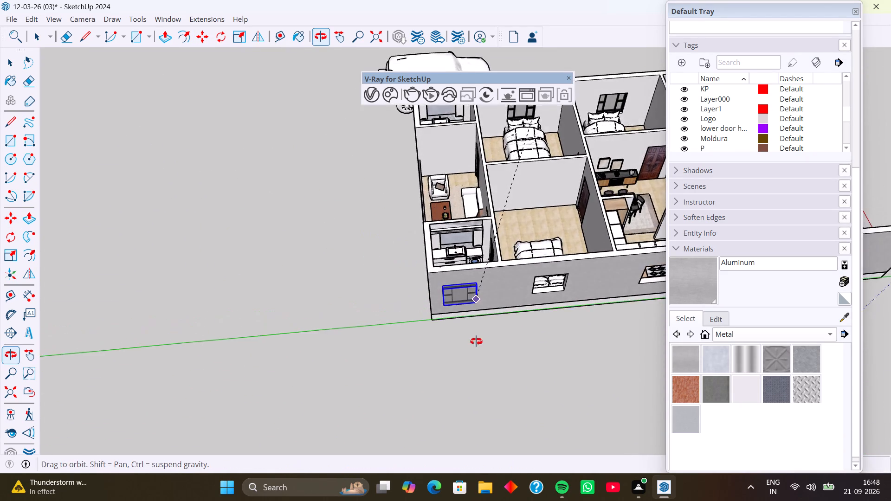
{"action": "middle_click_drag", "start_coordinate": [476, 341], "coordinate": [435, 218]}
{"action": "scroll", "coordinate": [511, 238], "scroll_direction": "up", "scroll_amount": 8}
{"action": "middle_click_drag", "start_coordinate": [523, 251], "coordinate": [430, 227]}
{"action": "scroll", "coordinate": [469, 226], "scroll_direction": "up", "scroll_amount": 3}
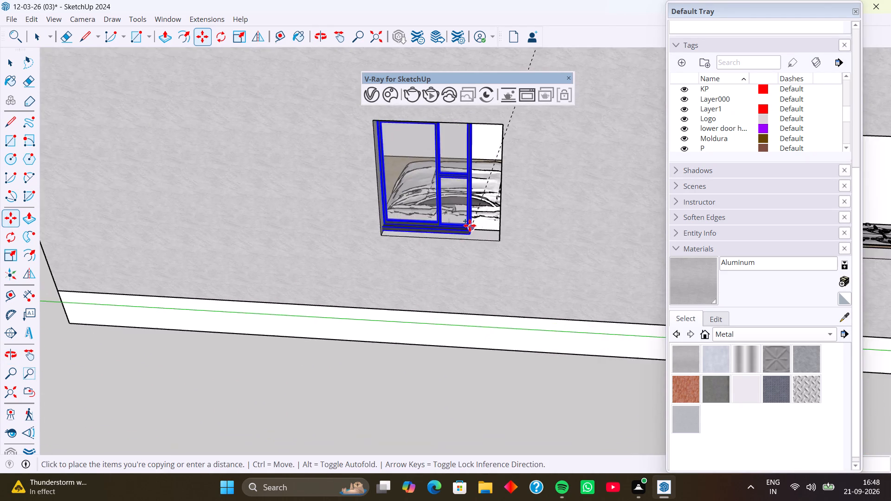
{"action": "scroll", "coordinate": [470, 225], "scroll_direction": "up", "scroll_amount": 9}
{"action": "left_click", "coordinate": [529, 236]}
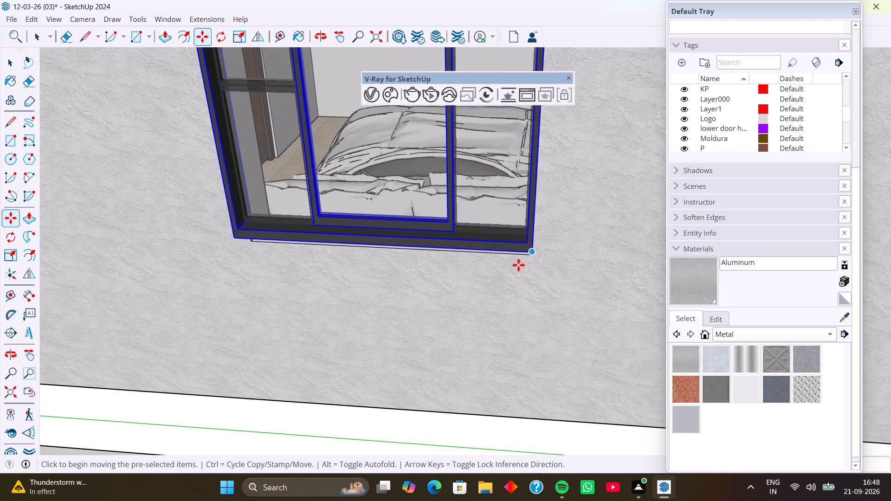
Align the copied window by its lower outer corner with the matching lower corner of that bedroom opening.
{"action": "scroll", "coordinate": [526, 248], "scroll_direction": "up", "scroll_amount": 9}
{"action": "middle_click_drag", "start_coordinate": [535, 255], "coordinate": [570, 188]}
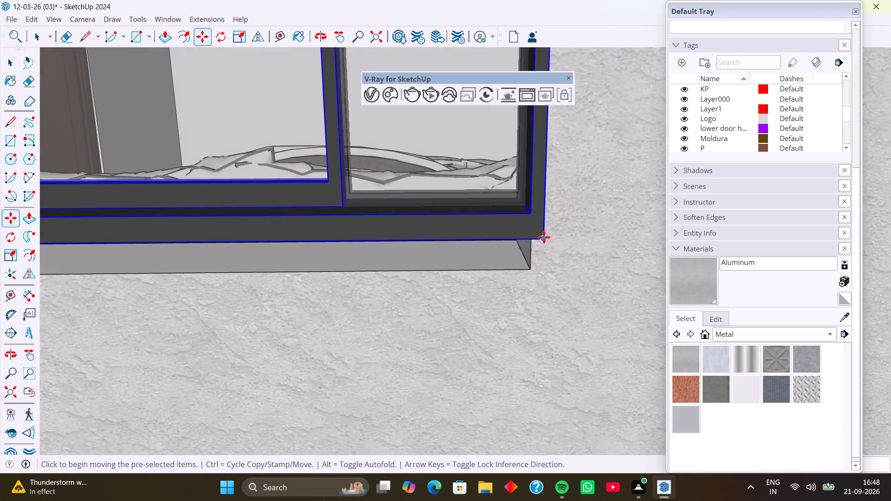
{"action": "left_click", "coordinate": [543, 239]}
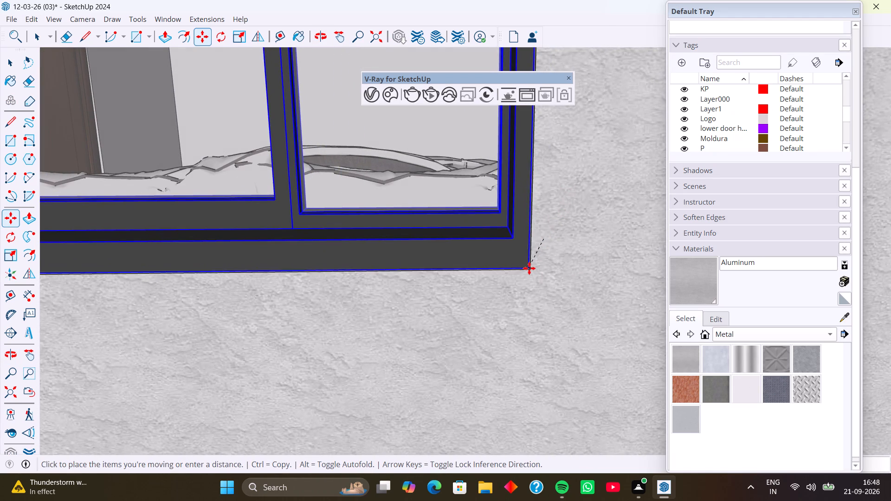
{"action": "left_click", "coordinate": [529, 268]}
{"action": "middle_click_drag", "start_coordinate": [539, 264], "coordinate": [512, 208]}
{"action": "scroll", "coordinate": [503, 244], "scroll_direction": "up", "scroll_amount": 3}
{"action": "middle_click_drag", "start_coordinate": [568, 281], "coordinate": [515, 272]}
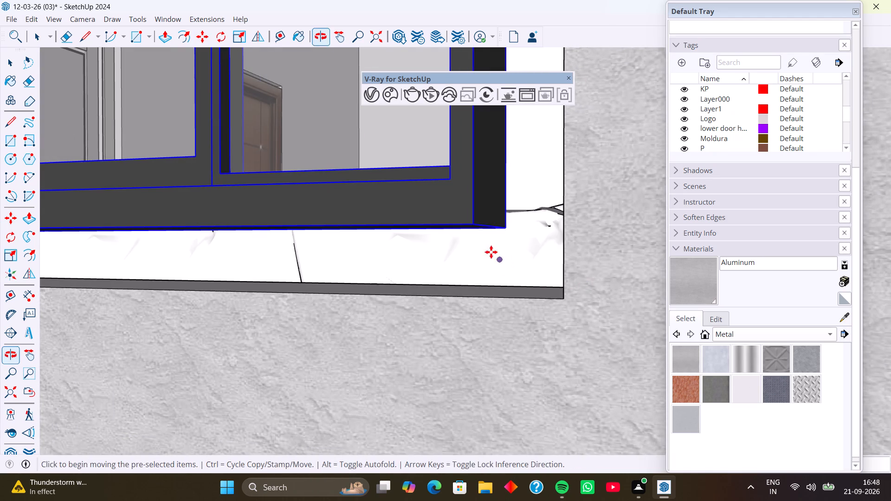
{"action": "left_click", "coordinate": [471, 225]}
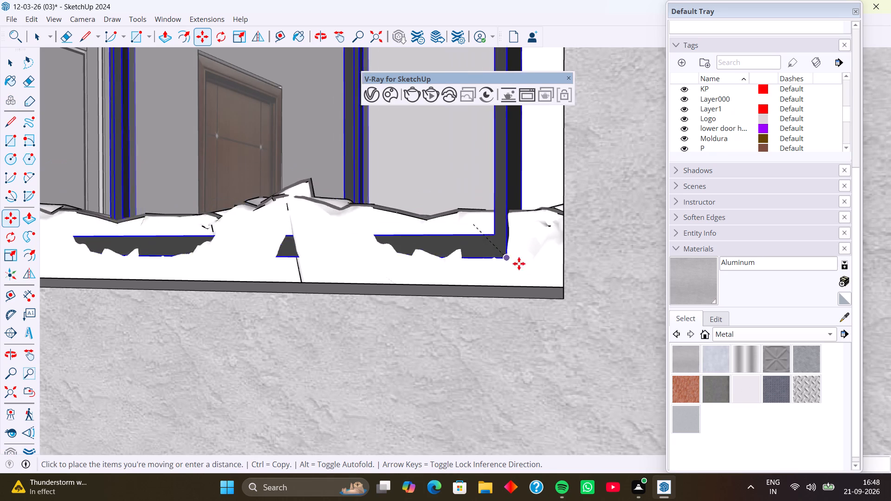
{"action": "left_click", "coordinate": [564, 298]}
Copy the fitted window from its lower corner along the same wall to the matching corner of the kitchen opening.
{"action": "scroll", "coordinate": [361, 289], "scroll_direction": "down", "scroll_amount": 10}
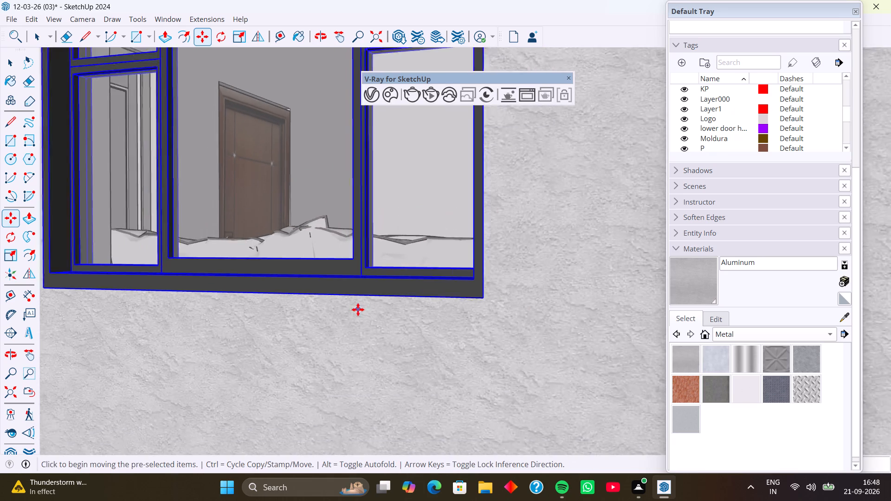
{"action": "scroll", "coordinate": [358, 309], "scroll_direction": "down", "scroll_amount": 2}
{"action": "scroll", "coordinate": [359, 348], "scroll_direction": "down", "scroll_amount": 1}
{"action": "middle_click_drag", "start_coordinate": [360, 354], "coordinate": [385, 381]}
{"action": "scroll", "coordinate": [387, 347], "scroll_direction": "down", "scroll_amount": 4}
{"action": "middle_click_drag", "start_coordinate": [398, 371], "coordinate": [400, 299]}
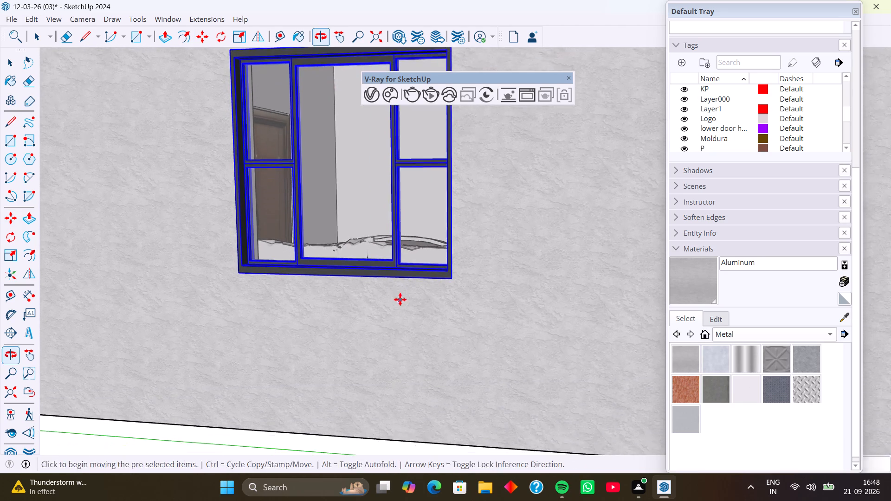
{"action": "middle_click_drag", "start_coordinate": [400, 307], "coordinate": [463, 388]}
{"action": "scroll", "coordinate": [463, 388], "scroll_direction": "up", "scroll_amount": 1}
{"action": "middle_click_drag", "start_coordinate": [460, 347], "coordinate": [420, 269]}
{"action": "middle_click_drag", "start_coordinate": [430, 347], "coordinate": [458, 359]}
{"action": "scroll", "coordinate": [349, 370], "scroll_direction": "up", "scroll_amount": 4}
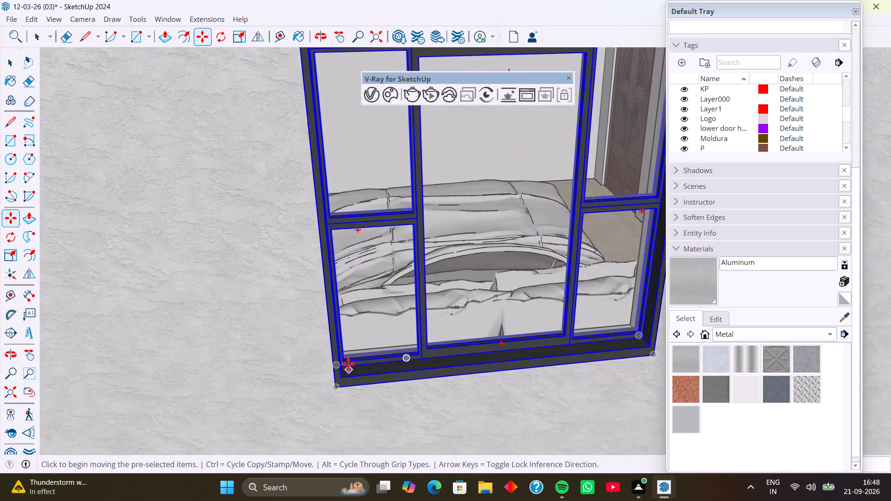
{"action": "scroll", "coordinate": [341, 382], "scroll_direction": "up", "scroll_amount": 4}
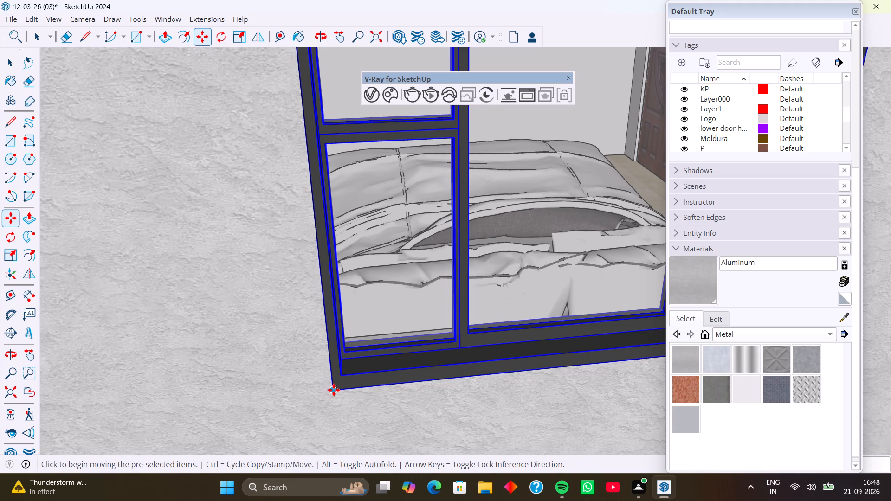
{"action": "left_click", "coordinate": [334, 390]}
{"action": "scroll", "coordinate": [498, 363], "scroll_direction": "down", "scroll_amount": 4}
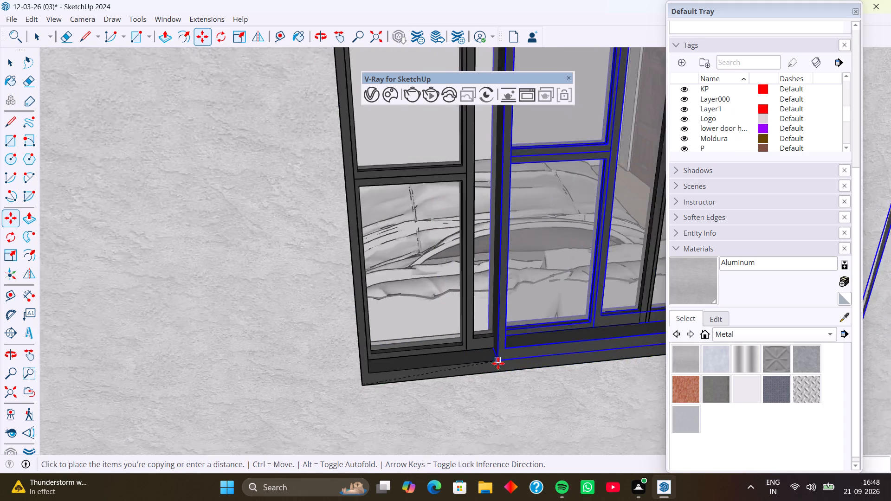
{"action": "scroll", "coordinate": [498, 363], "scroll_direction": "down", "scroll_amount": 3}
{"action": "scroll", "coordinate": [525, 348], "scroll_direction": "up", "scroll_amount": 1, "text": "shift"}
{"action": "middle_click_drag", "start_coordinate": [520, 347], "coordinate": [226, 306], "text": "shift"}
{"action": "scroll", "coordinate": [418, 353], "scroll_direction": "down", "scroll_amount": 11}
{"action": "middle_click_drag", "start_coordinate": [476, 296], "coordinate": [240, 276], "text": "shift"}
{"action": "middle_click_drag", "start_coordinate": [359, 308], "coordinate": [295, 297]}
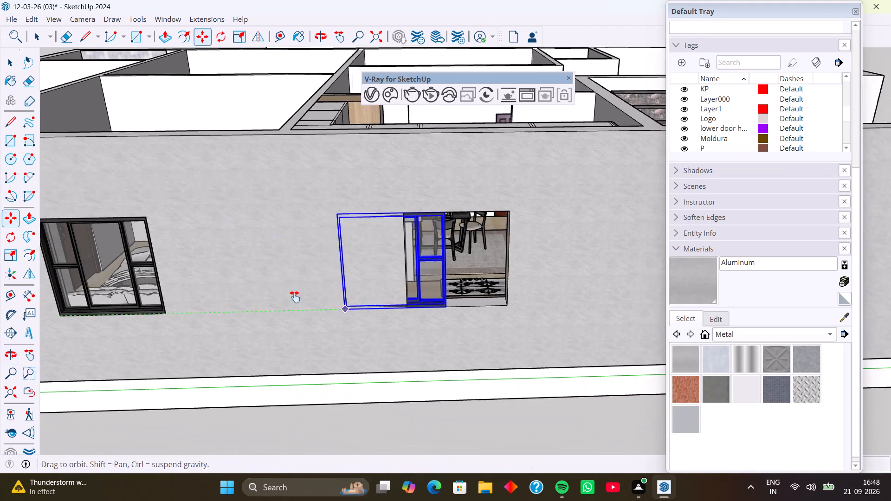
{"action": "middle_click_drag", "start_coordinate": [295, 297], "coordinate": [244, 283]}
{"action": "scroll", "coordinate": [287, 273], "scroll_direction": "up", "scroll_amount": 11}
{"action": "left_click", "coordinate": [313, 295]}
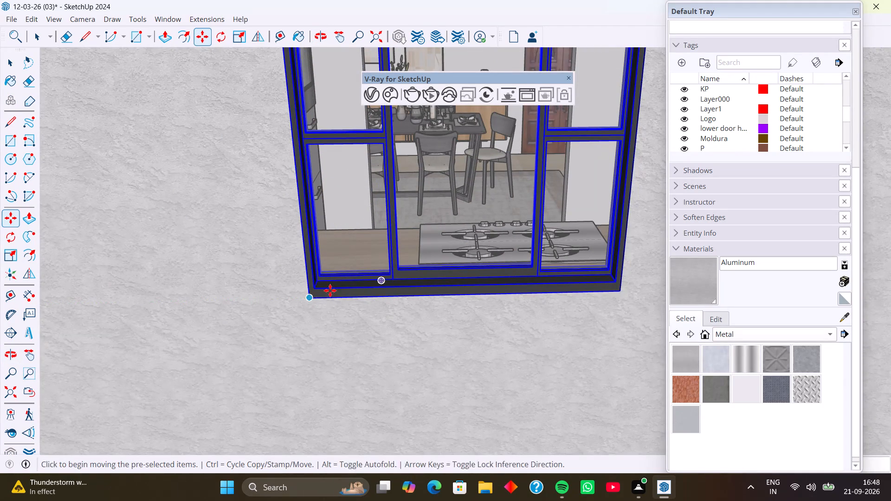
Copy the kitchen window from its lower corner to the matching lower corner of the staircase opening.
{"action": "left_click", "coordinate": [311, 297]}
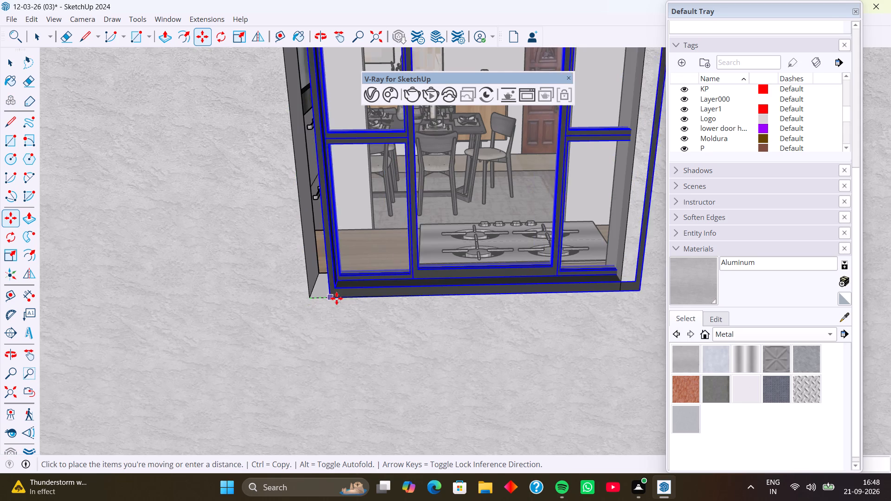
{"action": "scroll", "coordinate": [386, 304], "scroll_direction": "down", "scroll_amount": 6, "text": "shift"}
{"action": "middle_click_drag", "start_coordinate": [449, 313], "coordinate": [191, 304], "text": "shift"}
{"action": "scroll", "coordinate": [477, 320], "scroll_direction": "down", "scroll_amount": 5}
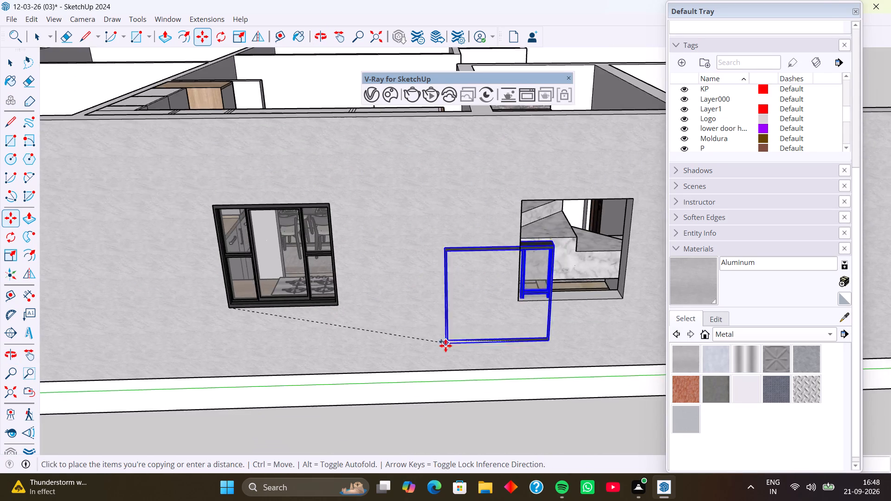
{"action": "middle_click_drag", "start_coordinate": [456, 322], "coordinate": [239, 288], "text": "shift"}
{"action": "scroll", "coordinate": [293, 280], "scroll_direction": "up", "scroll_amount": 12}
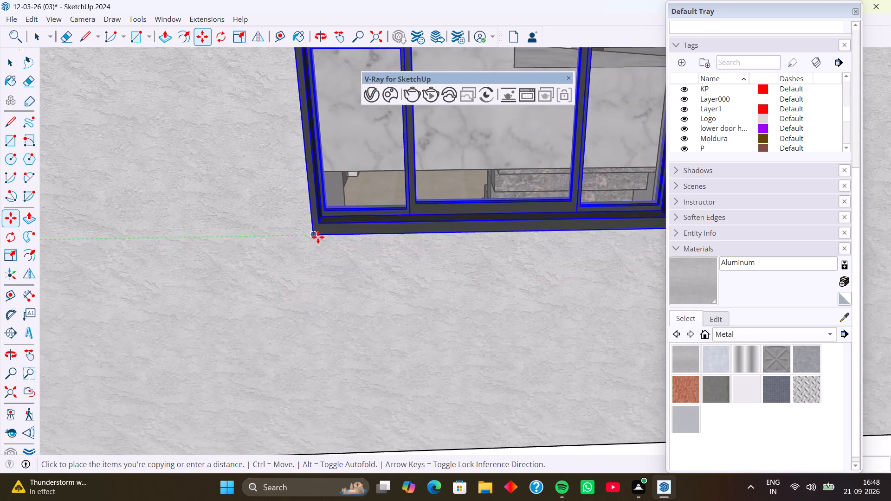
{"action": "left_click_drag", "start_coordinate": [316, 234], "coordinate": [334, 237]}
Copy the staircase window from its lower corner to the lower corner of the opening beside the dark entrance door.
{"action": "scroll", "coordinate": [287, 308], "scroll_direction": "down", "scroll_amount": 18}
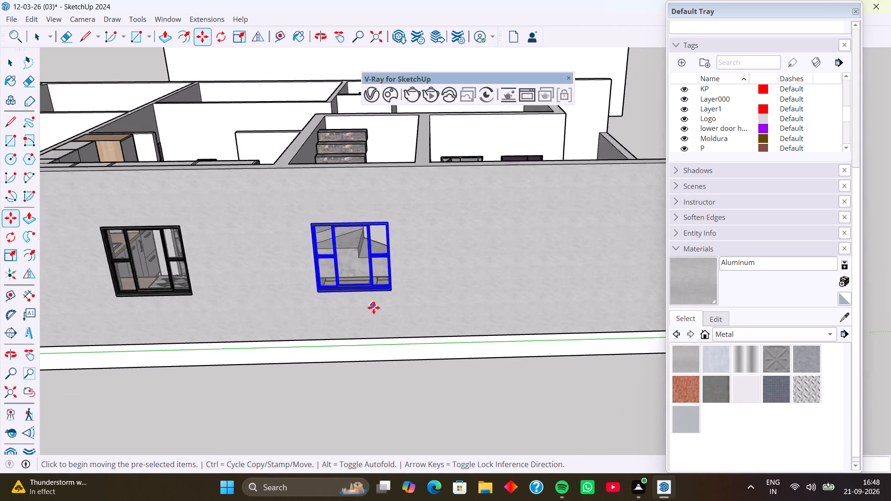
{"action": "scroll", "coordinate": [374, 308], "scroll_direction": "down", "scroll_amount": 7}
{"action": "middle_click_drag", "start_coordinate": [446, 315], "coordinate": [228, 305]}
{"action": "middle_click_drag", "start_coordinate": [425, 337], "coordinate": [461, 345]}
{"action": "middle_click_drag", "start_coordinate": [398, 304], "coordinate": [535, 303]}
{"action": "scroll", "coordinate": [438, 301], "scroll_direction": "up", "scroll_amount": 14}
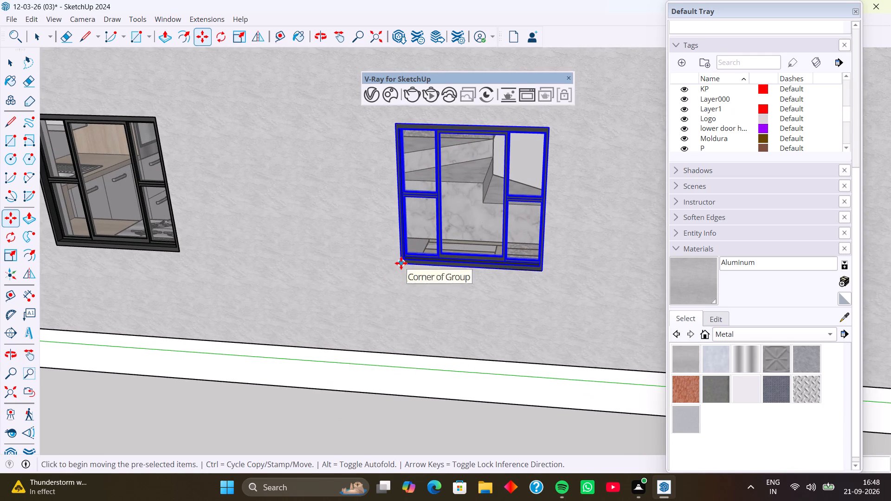
{"action": "left_click", "coordinate": [401, 263]}
{"action": "scroll", "coordinate": [457, 273], "scroll_direction": "down", "scroll_amount": 5}
{"action": "middle_click_drag", "start_coordinate": [493, 250], "coordinate": [328, 427], "text": "shift"}
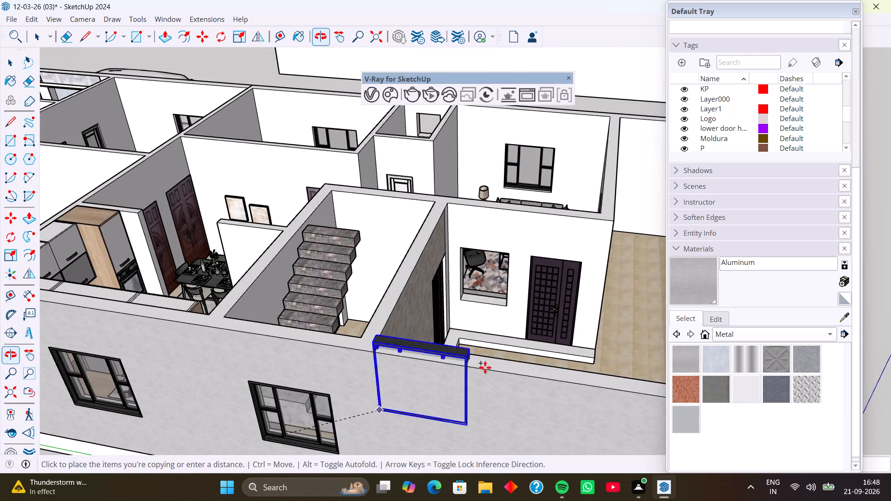
{"action": "middle_click_drag", "start_coordinate": [482, 334], "coordinate": [422, 353]}
{"action": "scroll", "coordinate": [392, 324], "scroll_direction": "up", "scroll_amount": 15}
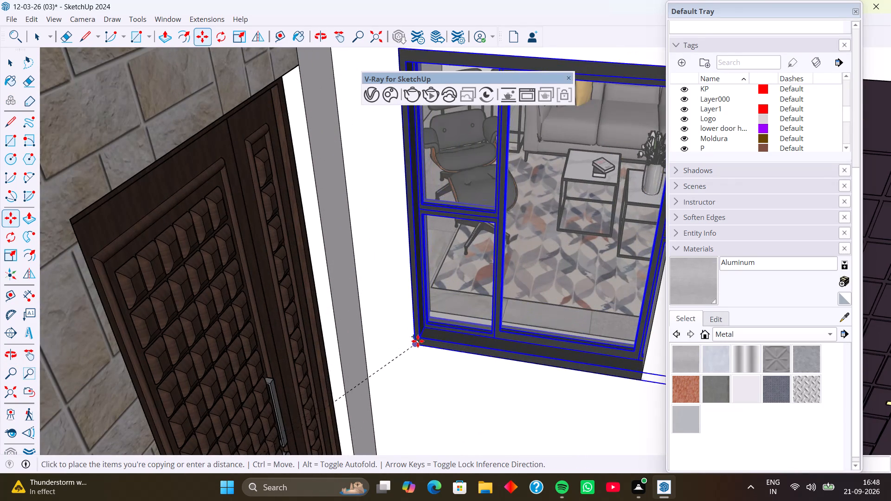
{"action": "left_click", "coordinate": [416, 342]}
Scale the copied window's width down to fit the narrower opening beside the entrance door.
{"action": "scroll", "coordinate": [440, 325], "scroll_direction": "down", "scroll_amount": 8}
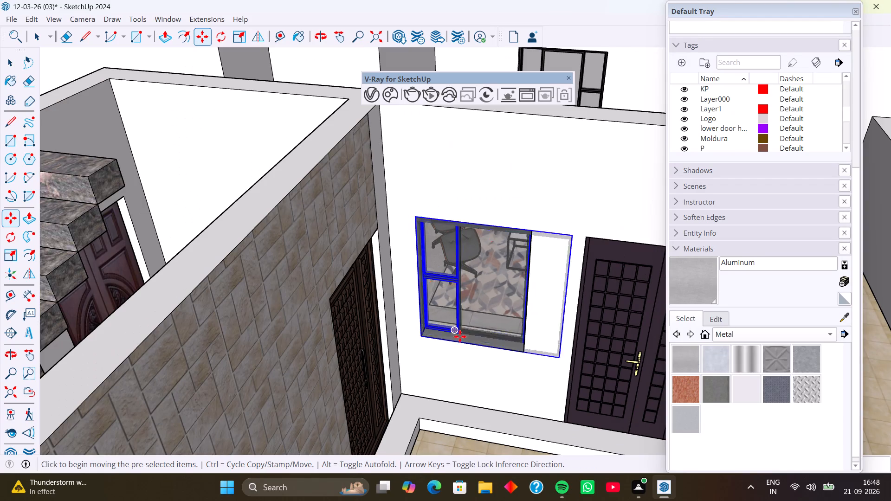
{"action": "middle_click_drag", "start_coordinate": [460, 311], "coordinate": [339, 288]}
{"action": "middle_click_drag", "start_coordinate": [348, 306], "coordinate": [433, 300]}
{"action": "middle_click_drag", "start_coordinate": [429, 260], "coordinate": [400, 252]}
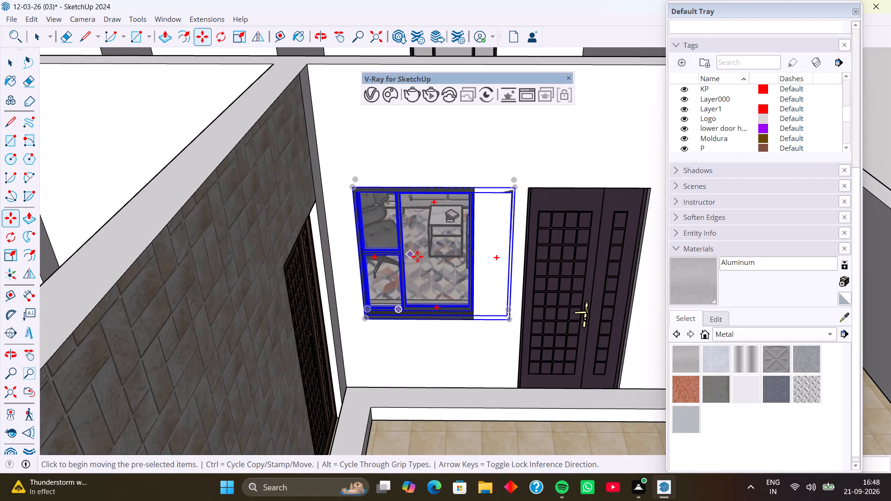
{"action": "key", "text": "s"}
{"action": "scroll", "coordinate": [519, 268], "scroll_direction": "up", "scroll_amount": 3}
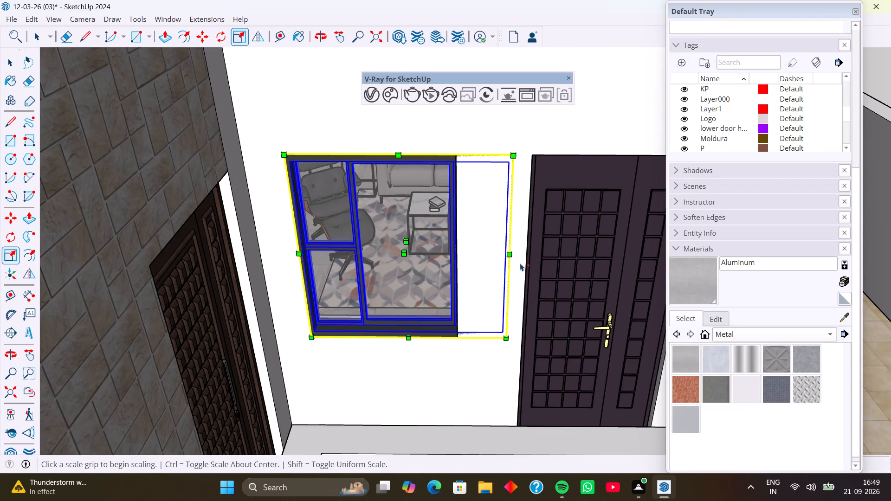
{"action": "left_click", "coordinate": [510, 254]}
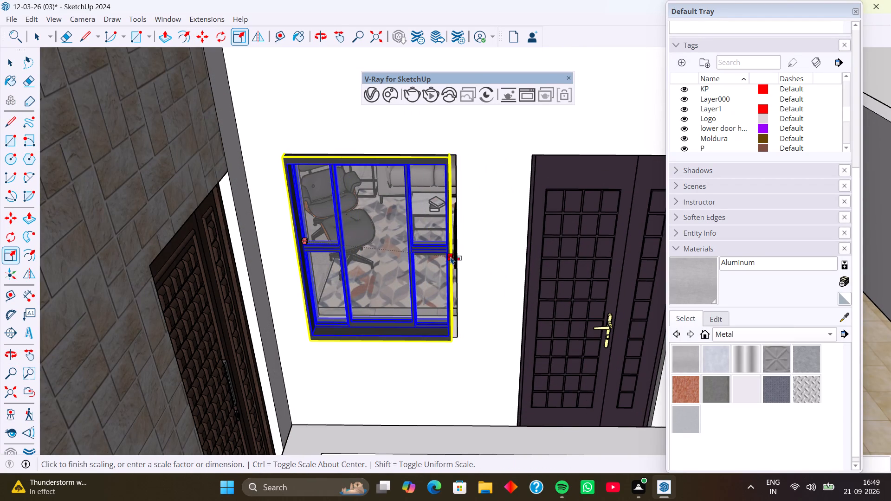
{"action": "left_click", "coordinate": [457, 250]}
Move the window beside the dark entrance door from its lower corner slightly through the wall thickness toward the living-room face.
{"action": "middle_click_drag", "start_coordinate": [415, 257], "coordinate": [428, 215]}
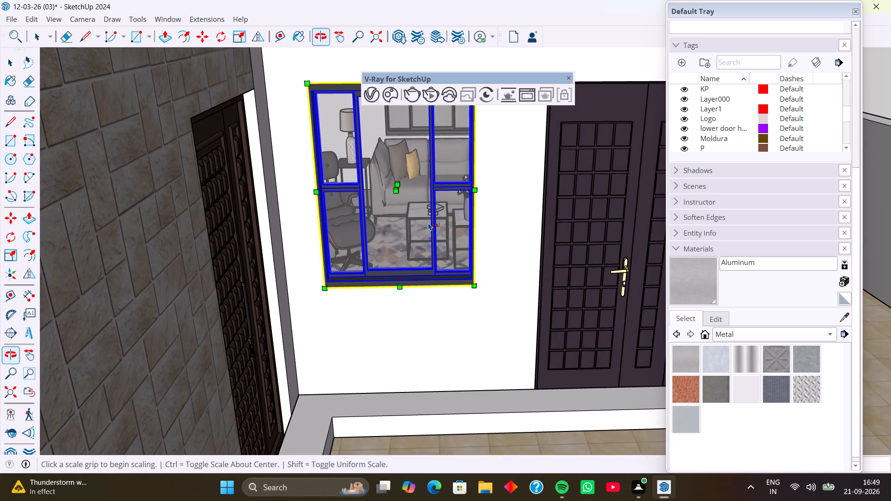
{"action": "scroll", "coordinate": [437, 231], "scroll_direction": "down", "scroll_amount": 12}
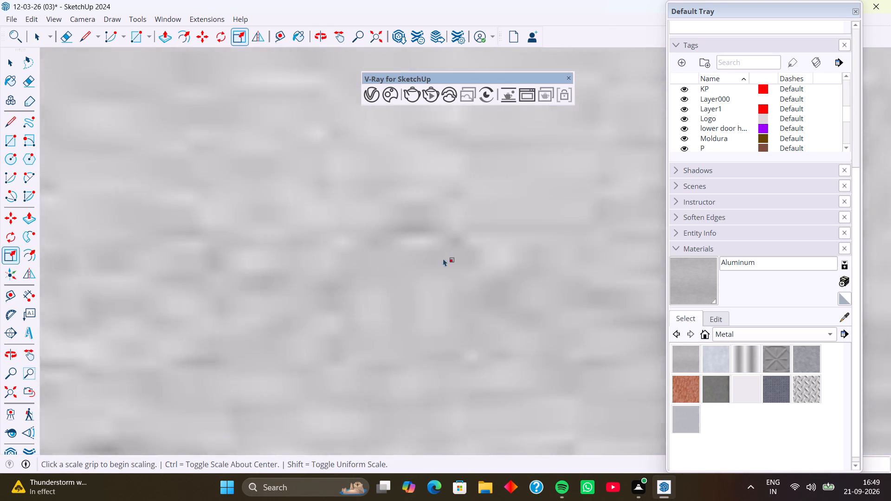
{"action": "scroll", "coordinate": [443, 258], "scroll_direction": "down", "scroll_amount": 20}
{"action": "scroll", "coordinate": [443, 258], "scroll_direction": "down", "scroll_amount": 6}
{"action": "key", "text": "space"}
{"action": "scroll", "coordinate": [379, 238], "scroll_direction": "down", "scroll_amount": 5}
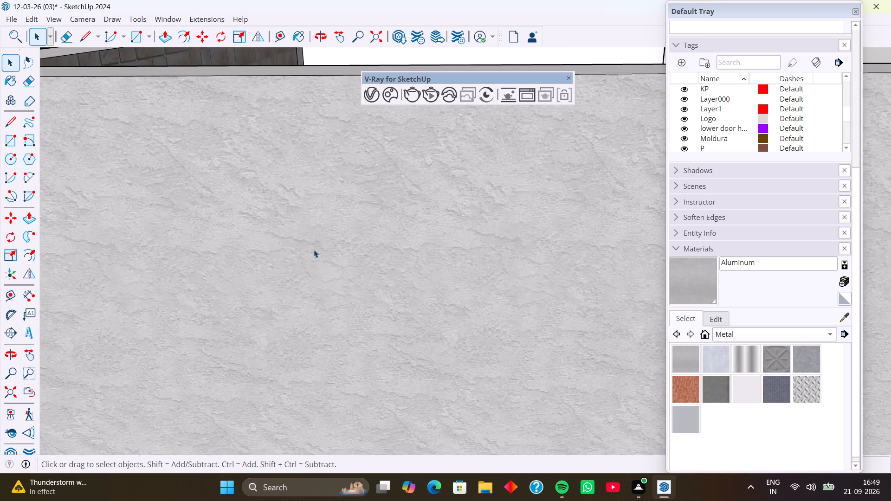
{"action": "scroll", "coordinate": [314, 250], "scroll_direction": "down", "scroll_amount": 18}
{"action": "left_click", "coordinate": [595, 163]}
{"action": "middle_click_drag", "start_coordinate": [401, 182], "coordinate": [409, 242]}
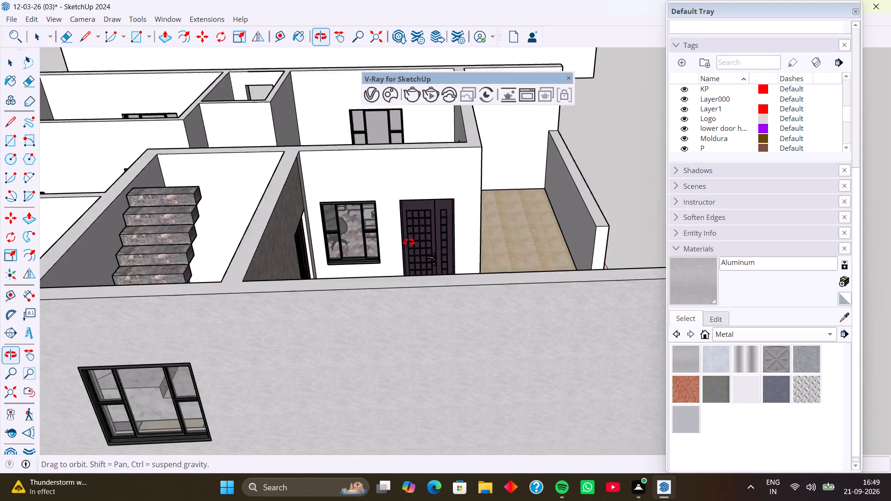
{"action": "middle_click_drag", "start_coordinate": [409, 242], "coordinate": [409, 243]}
{"action": "scroll", "coordinate": [374, 234], "scroll_direction": "up", "scroll_amount": 9}
{"action": "middle_click_drag", "start_coordinate": [396, 235], "coordinate": [329, 263]}
{"action": "left_click", "coordinate": [259, 235]}
{"action": "middle_click_drag", "start_coordinate": [310, 240], "coordinate": [247, 275]}
{"action": "scroll", "coordinate": [376, 209], "scroll_direction": "up", "scroll_amount": 1}
{"action": "middle_click_drag", "start_coordinate": [380, 208], "coordinate": [217, 296]}
{"action": "middle_click_drag", "start_coordinate": [340, 192], "coordinate": [194, 194]}
{"action": "scroll", "coordinate": [405, 121], "scroll_direction": "up", "scroll_amount": 3}
{"action": "middle_click_drag", "start_coordinate": [413, 190], "coordinate": [280, 208]}
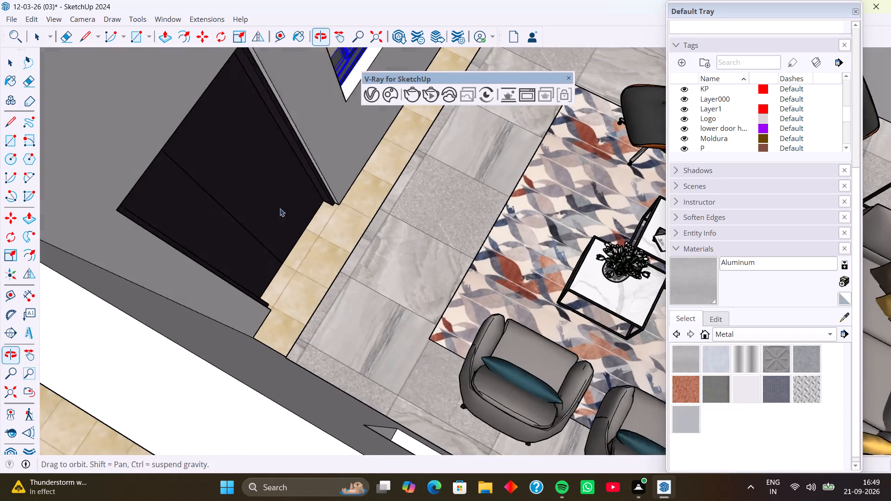
{"action": "middle_click_drag", "start_coordinate": [280, 208], "coordinate": [278, 211]}
{"action": "middle_click_drag", "start_coordinate": [397, 162], "coordinate": [402, 263]}
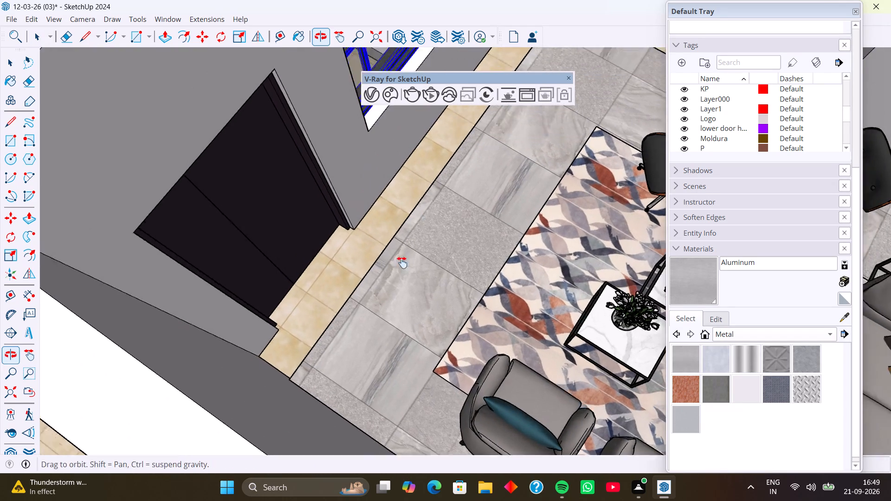
{"action": "middle_click_drag", "start_coordinate": [402, 263], "coordinate": [395, 305]}
{"action": "middle_click_drag", "start_coordinate": [449, 309], "coordinate": [303, 225]}
{"action": "middle_click_drag", "start_coordinate": [426, 231], "coordinate": [368, 264]}
{"action": "scroll", "coordinate": [351, 191], "scroll_direction": "up", "scroll_amount": 4}
{"action": "middle_click_drag", "start_coordinate": [378, 268], "coordinate": [337, 231]}
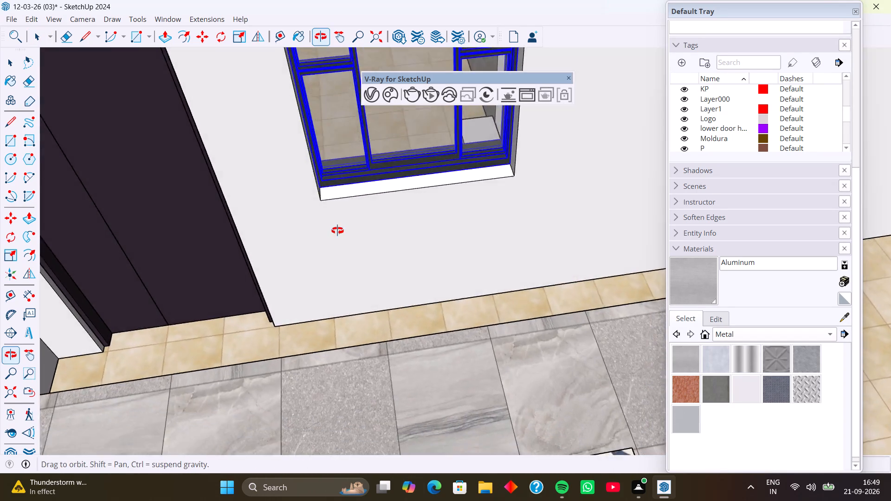
{"action": "middle_click_drag", "start_coordinate": [337, 231], "coordinate": [325, 217]}
{"action": "scroll", "coordinate": [329, 177], "scroll_direction": "up", "scroll_amount": 7}
{"action": "key", "text": "m"}
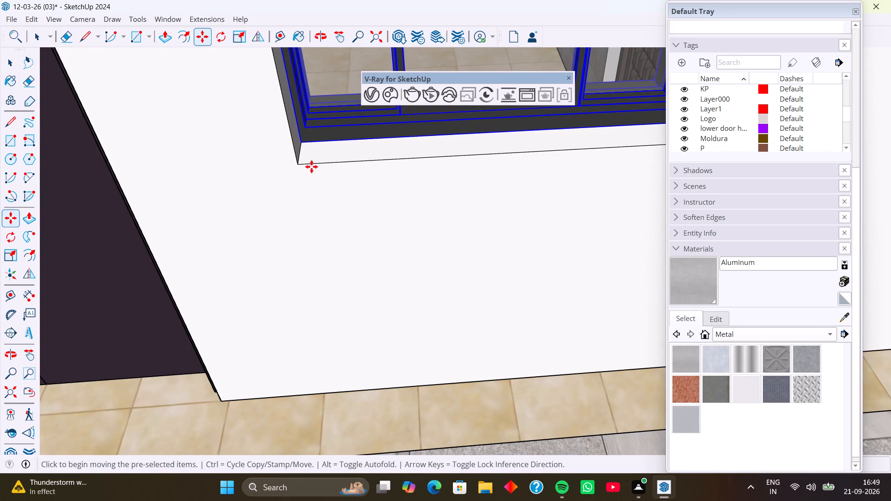
{"action": "scroll", "coordinate": [303, 159], "scroll_direction": "up", "scroll_amount": 4}
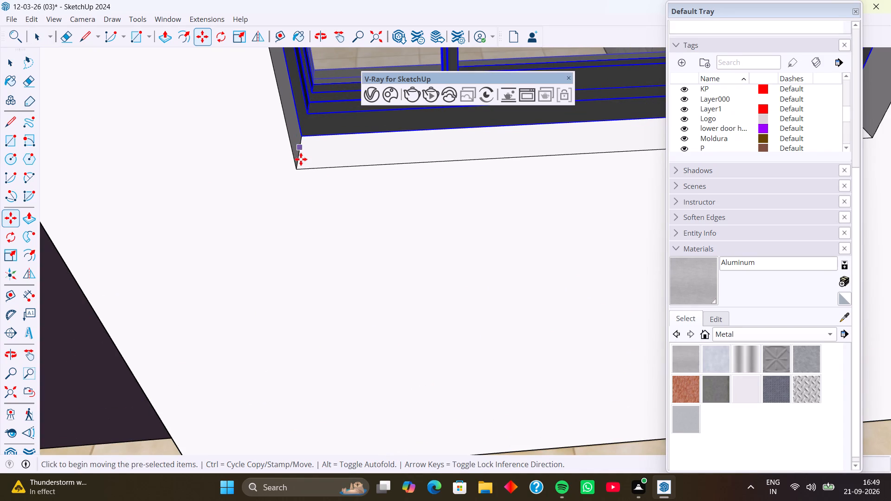
{"action": "left_click", "coordinate": [300, 135]}
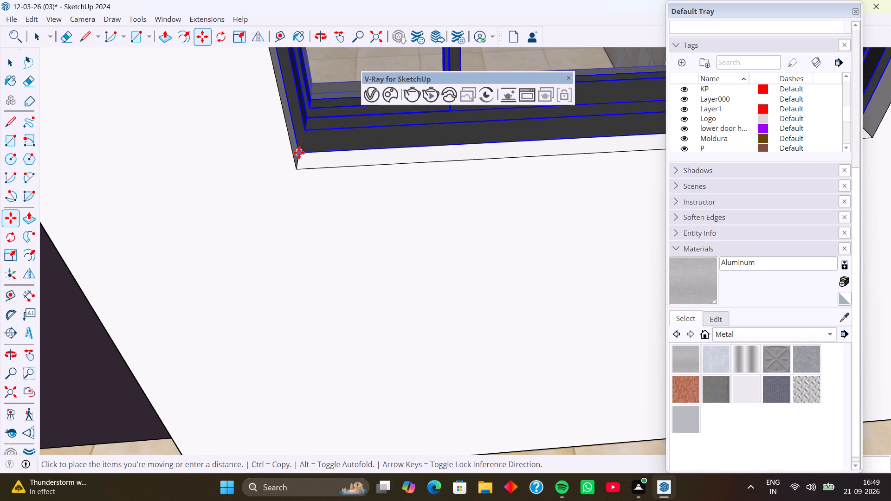
{"action": "left_click", "coordinate": [297, 154]}
{"action": "scroll", "coordinate": [309, 138], "scroll_direction": "down", "scroll_amount": 14}
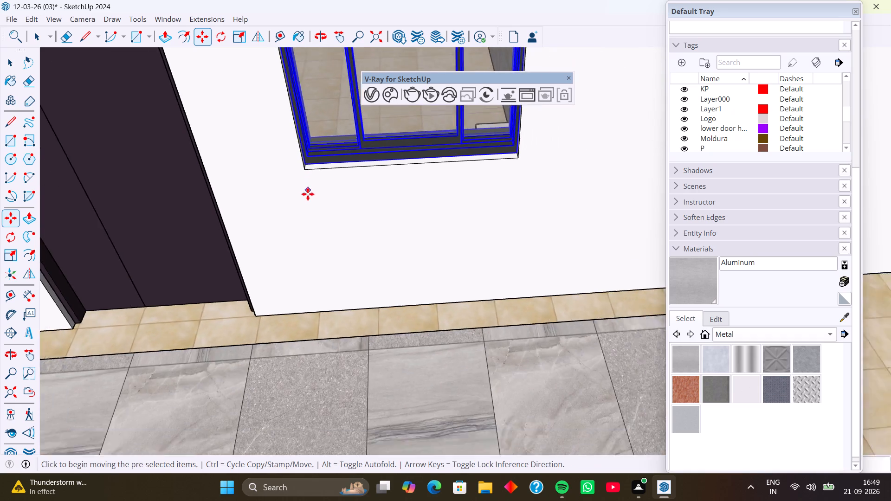
{"action": "scroll", "coordinate": [308, 194], "scroll_direction": "down", "scroll_amount": 2}
{"action": "key", "text": "space"}
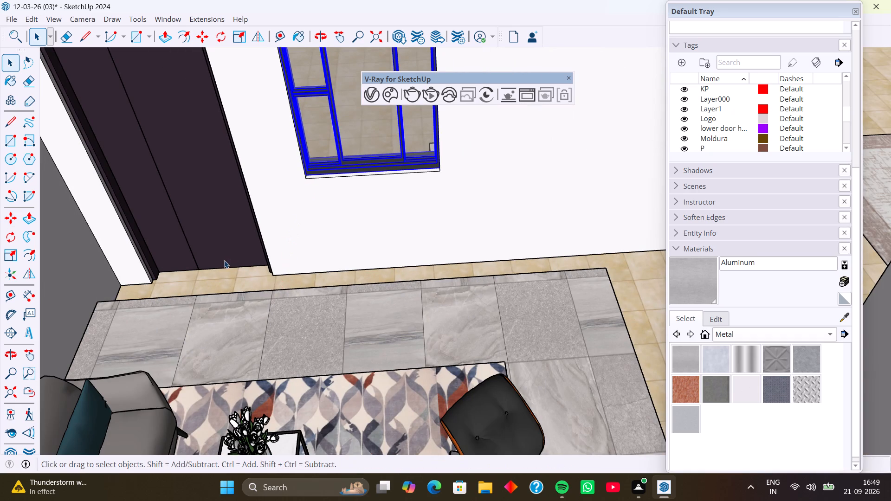
Move the window behind the two armchairs from its lower corner slightly outward along the sill toward the living-room face.
{"action": "left_click", "coordinate": [228, 289]}
{"action": "scroll", "coordinate": [251, 244], "scroll_direction": "down", "scroll_amount": 5}
{"action": "left_click", "coordinate": [65, 299]}
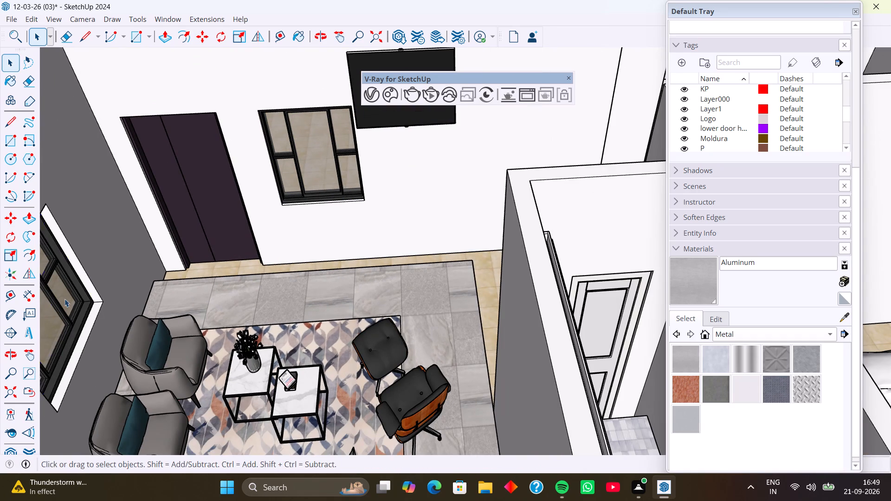
{"action": "middle_click_drag", "start_coordinate": [73, 355], "coordinate": [0, 336]}
{"action": "middle_click_drag", "start_coordinate": [156, 270], "coordinate": [71, 261]}
{"action": "middle_click_drag", "start_coordinate": [269, 264], "coordinate": [126, 300]}
{"action": "scroll", "coordinate": [257, 180], "scroll_direction": "down", "scroll_amount": 3}
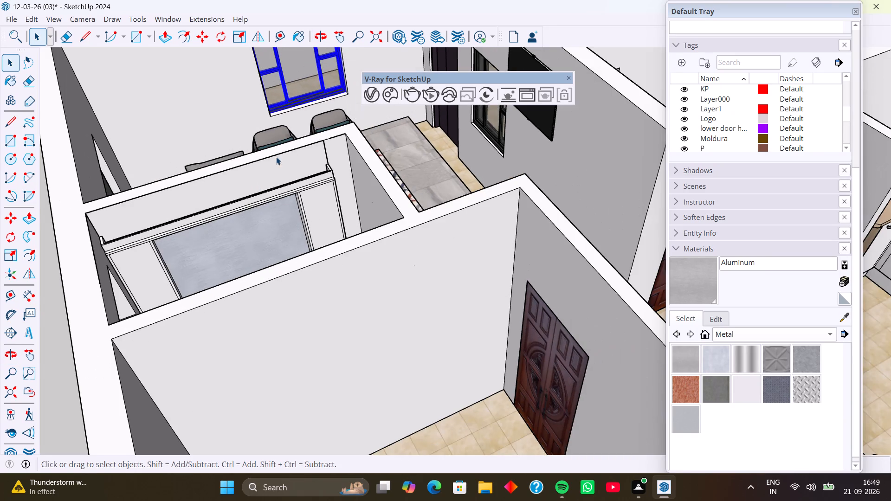
{"action": "middle_click_drag", "start_coordinate": [277, 146], "coordinate": [281, 331], "text": "shift"}
{"action": "middle_click_drag", "start_coordinate": [310, 287], "coordinate": [233, 268]}
{"action": "scroll", "coordinate": [329, 162], "scroll_direction": "up", "scroll_amount": 8}
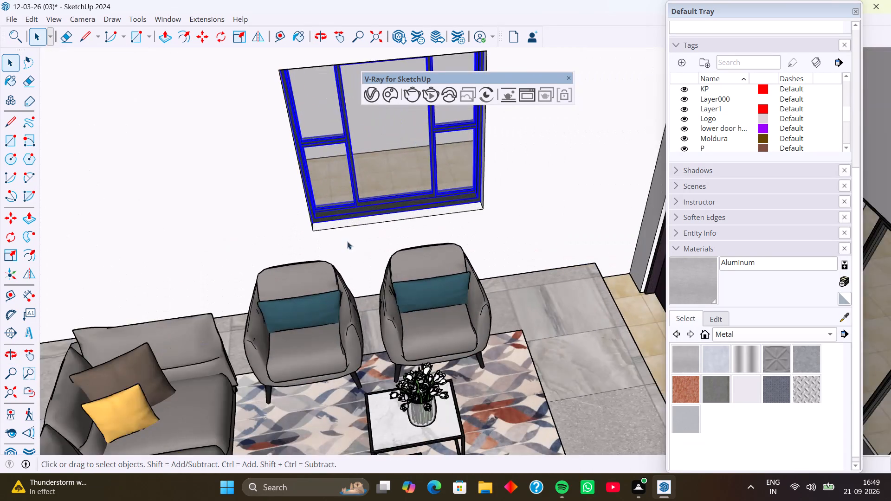
{"action": "middle_click_drag", "start_coordinate": [346, 242], "coordinate": [309, 241]}
{"action": "scroll", "coordinate": [339, 212], "scroll_direction": "up", "scroll_amount": 15}
{"action": "middle_click_drag", "start_coordinate": [320, 231], "coordinate": [295, 228]}
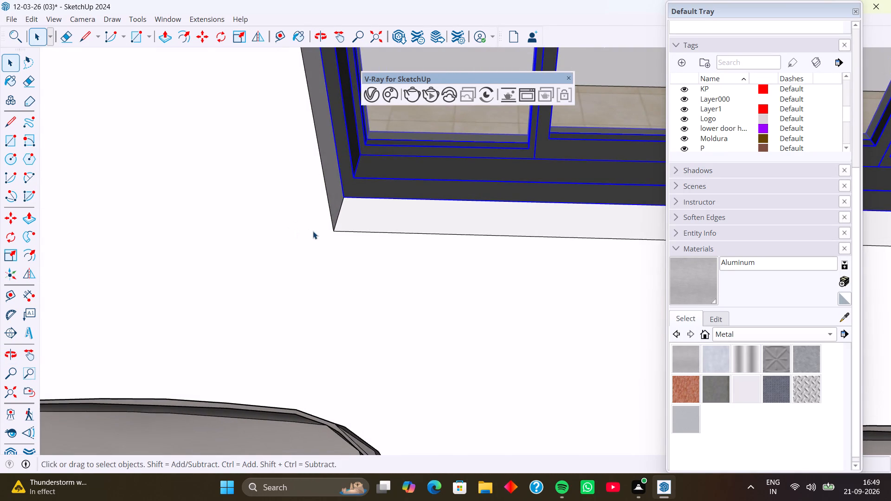
{"action": "key", "text": "m"}
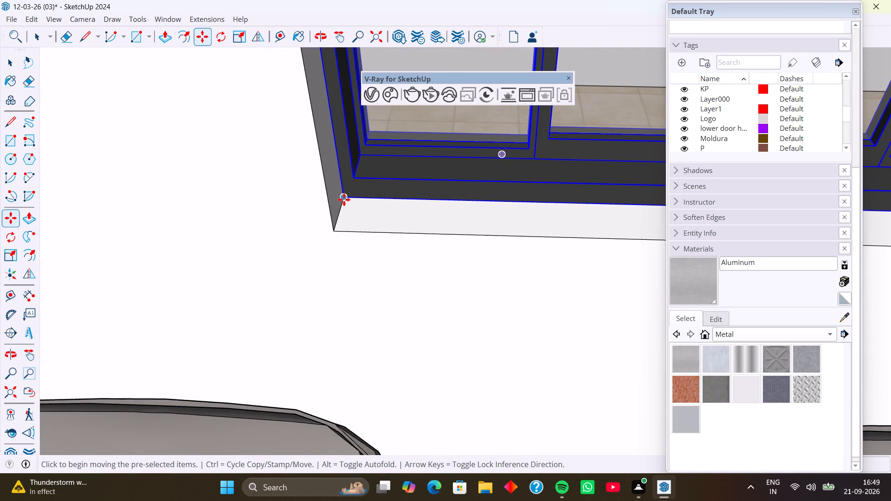
{"action": "left_click", "coordinate": [344, 196]}
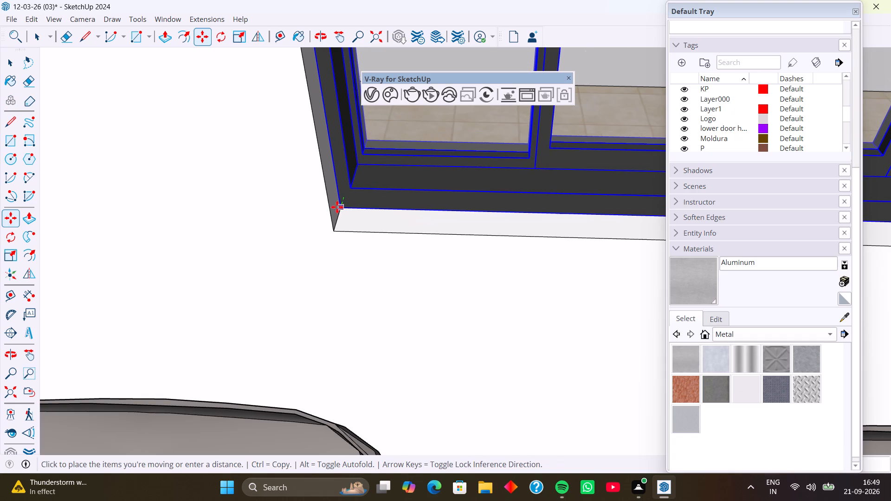
{"action": "left_click", "coordinate": [335, 212]}
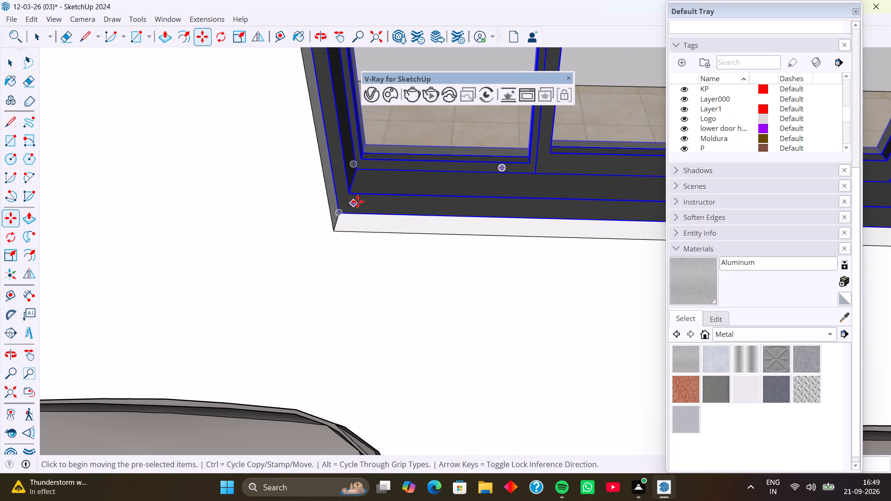
{"action": "scroll", "coordinate": [329, 219], "scroll_direction": "down", "scroll_amount": 6}
{"action": "key", "text": "space"}
{"action": "scroll", "coordinate": [388, 291], "scroll_direction": "down", "scroll_amount": 6}
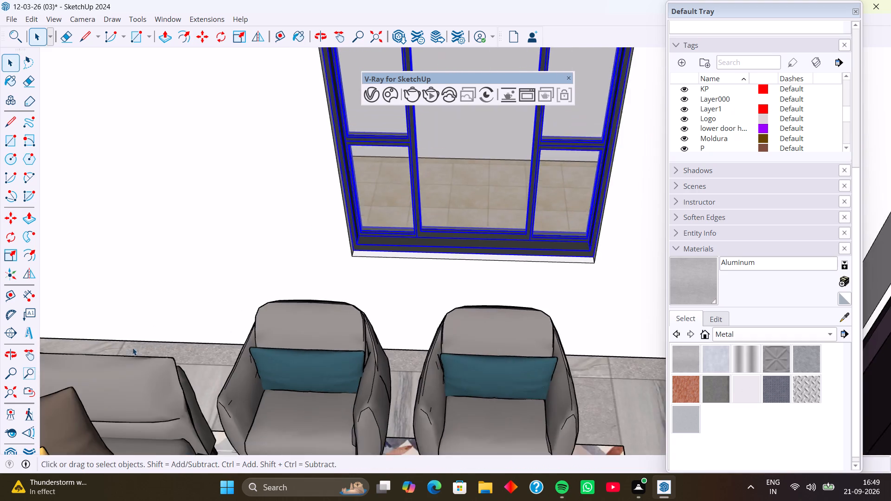
Move the window behind the sofa from its lower corner slightly along the sill depth toward the living-room face of the wall.
{"action": "middle_click_drag", "start_coordinate": [139, 353], "coordinate": [0, 357]}
{"action": "scroll", "coordinate": [188, 267], "scroll_direction": "down", "scroll_amount": 5}
{"action": "middle_click_drag", "start_coordinate": [320, 351], "coordinate": [199, 351]}
{"action": "middle_click_drag", "start_coordinate": [220, 234], "coordinate": [307, 413], "text": "shift"}
{"action": "scroll", "coordinate": [307, 412], "scroll_direction": "down", "scroll_amount": 1}
{"action": "middle_click_drag", "start_coordinate": [210, 257], "coordinate": [374, 362]}
{"action": "middle_click_drag", "start_coordinate": [312, 321], "coordinate": [264, 247]}
{"action": "scroll", "coordinate": [266, 237], "scroll_direction": "up", "scroll_amount": 5}
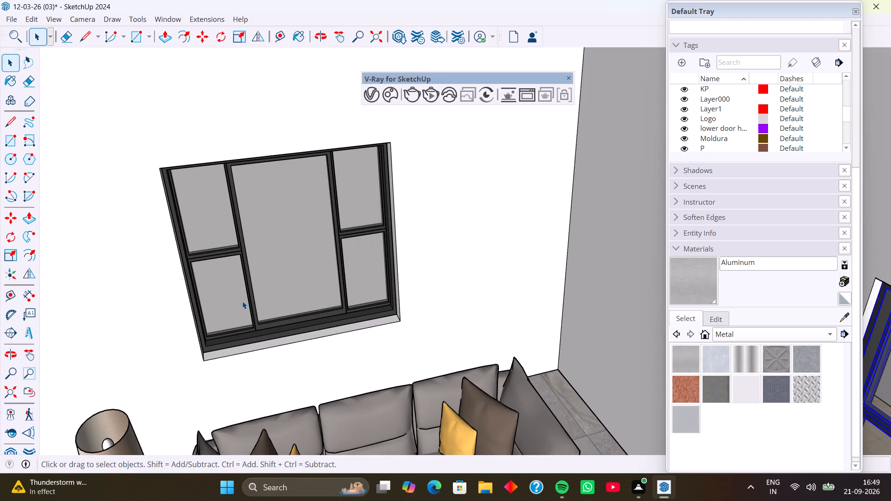
{"action": "left_click", "coordinate": [241, 301]}
{"action": "middle_click_drag", "start_coordinate": [263, 321], "coordinate": [223, 314]}
{"action": "scroll", "coordinate": [224, 318], "scroll_direction": "up", "scroll_amount": 6}
{"action": "middle_click_drag", "start_coordinate": [222, 342], "coordinate": [205, 339]}
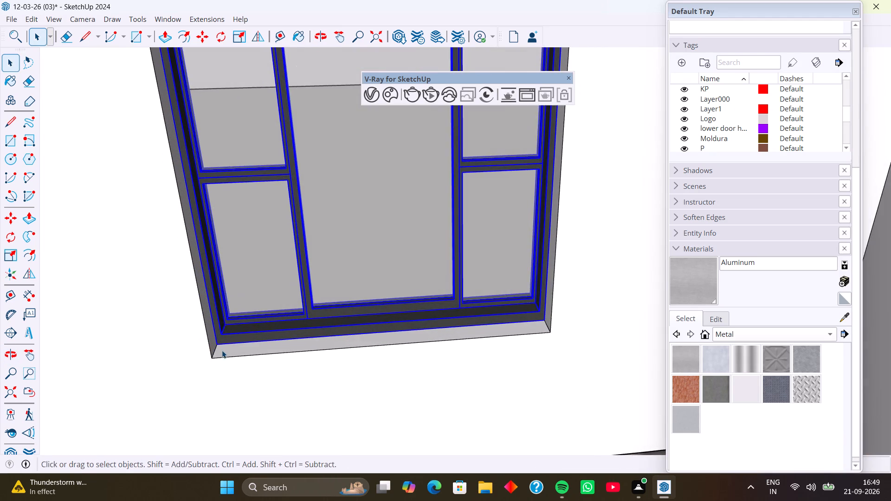
{"action": "scroll", "coordinate": [222, 350], "scroll_direction": "up", "scroll_amount": 3}
{"action": "key", "text": "m"}
{"action": "scroll", "coordinate": [214, 340], "scroll_direction": "up", "scroll_amount": 8}
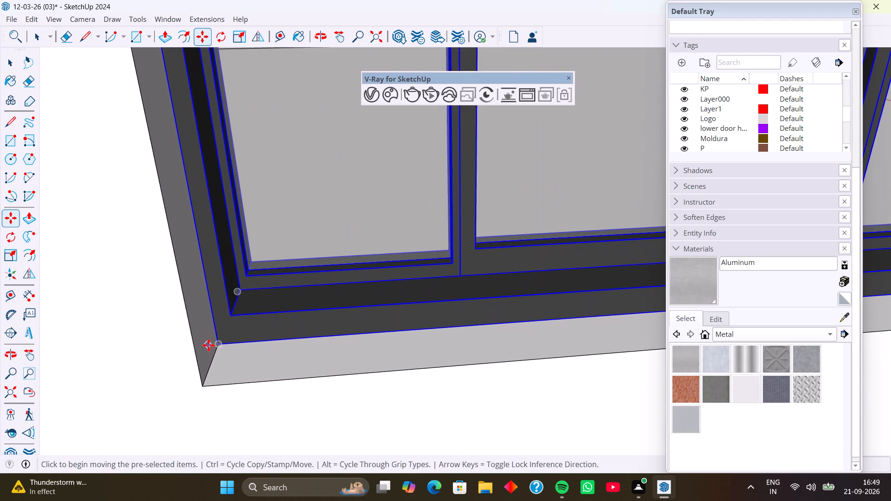
{"action": "left_click", "coordinate": [218, 344]}
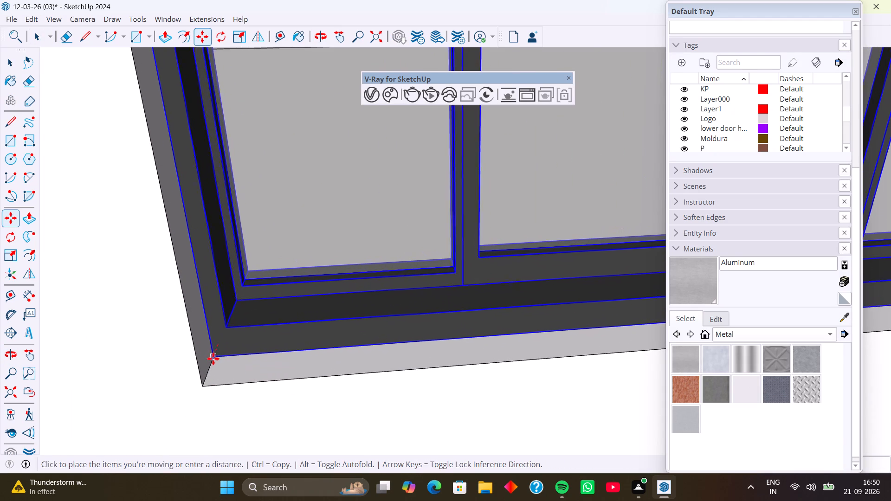
{"action": "left_click_drag", "start_coordinate": [211, 365], "coordinate": [221, 354]}
{"action": "scroll", "coordinate": [261, 320], "scroll_direction": "down", "scroll_amount": 15}
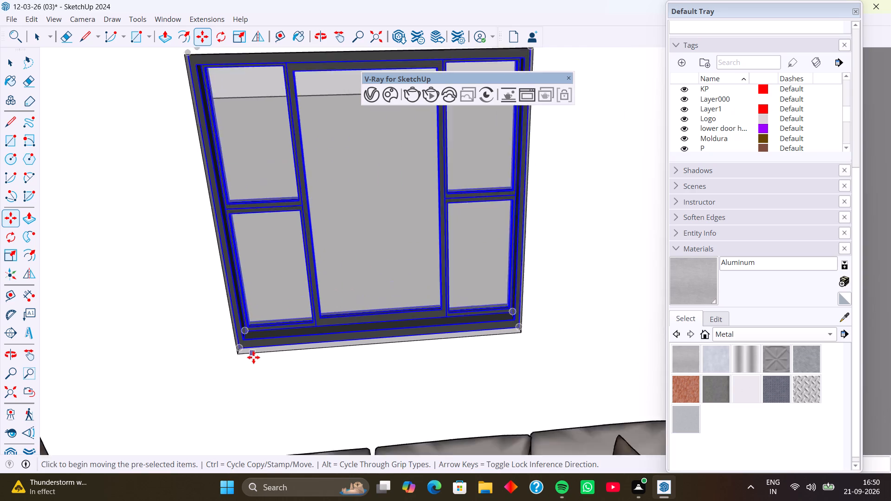
{"action": "scroll", "coordinate": [253, 357], "scroll_direction": "down", "scroll_amount": 8}
Move the window behind the bed in the adjacent bedroom from its lower corner slightly along the sill toward the room-side wall face.
{"action": "scroll", "coordinate": [279, 392], "scroll_direction": "up", "scroll_amount": 1}
{"action": "middle_click_drag", "start_coordinate": [279, 392], "coordinate": [224, 401]}
{"action": "scroll", "coordinate": [221, 361], "scroll_direction": "down", "scroll_amount": 4}
{"action": "middle_click_drag", "start_coordinate": [215, 379], "coordinate": [409, 391]}
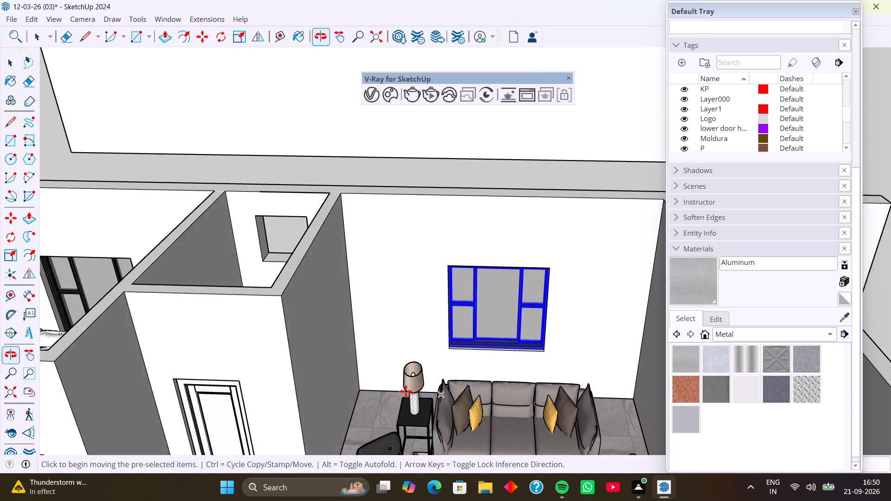
{"action": "middle_click_drag", "start_coordinate": [288, 370], "coordinate": [445, 408]}
{"action": "middle_click_drag", "start_coordinate": [331, 381], "coordinate": [690, 322], "text": "shift"}
{"action": "middle_click_drag", "start_coordinate": [547, 410], "coordinate": [390, 308]}
{"action": "middle_click_drag", "start_coordinate": [365, 311], "coordinate": [365, 339]}
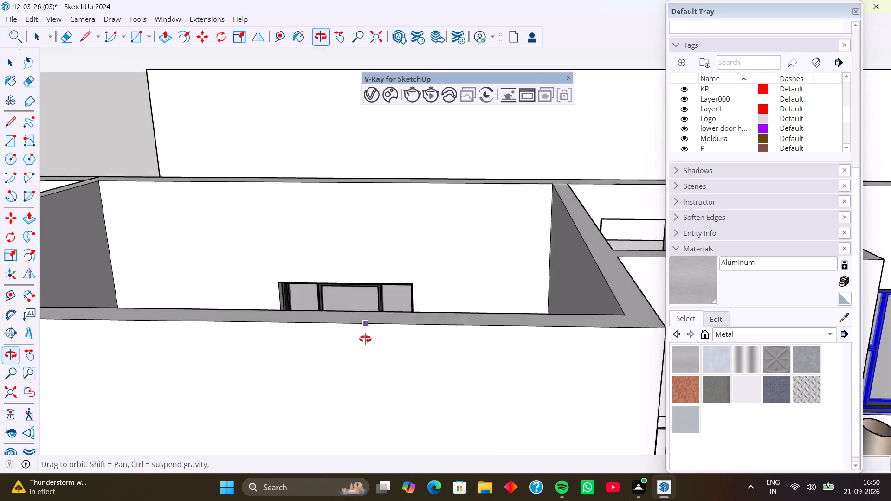
{"action": "middle_click_drag", "start_coordinate": [365, 339], "coordinate": [366, 371]}
{"action": "middle_click_drag", "start_coordinate": [361, 334], "coordinate": [397, 289]}
{"action": "scroll", "coordinate": [390, 303], "scroll_direction": "up", "scroll_amount": 1}
{"action": "middle_click_drag", "start_coordinate": [390, 303], "coordinate": [394, 349]}
{"action": "key", "text": "space"}
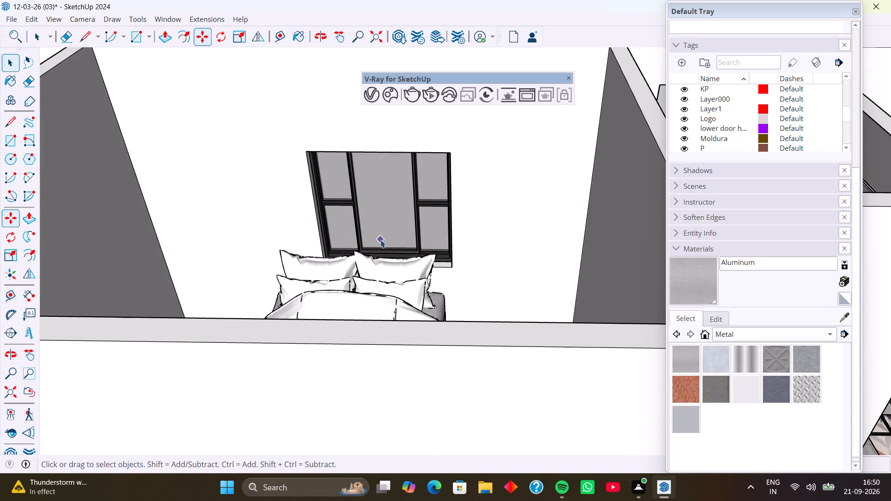
{"action": "left_click", "coordinate": [373, 232]}
{"action": "scroll", "coordinate": [354, 244], "scroll_direction": "up", "scroll_amount": 3}
{"action": "scroll", "coordinate": [487, 270], "scroll_direction": "up", "scroll_amount": 4}
{"action": "middle_click_drag", "start_coordinate": [463, 266], "coordinate": [491, 264]}
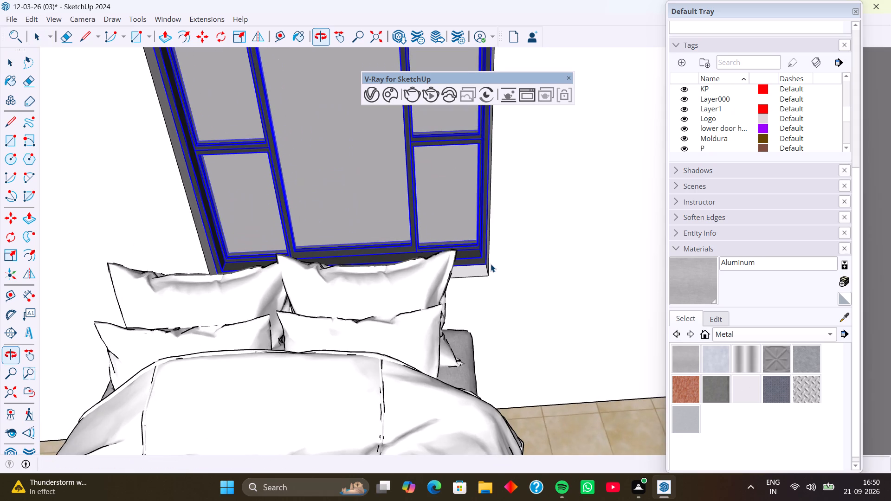
{"action": "middle_click_drag", "start_coordinate": [491, 264], "coordinate": [522, 259]}
{"action": "scroll", "coordinate": [498, 264], "scroll_direction": "up", "scroll_amount": 3}
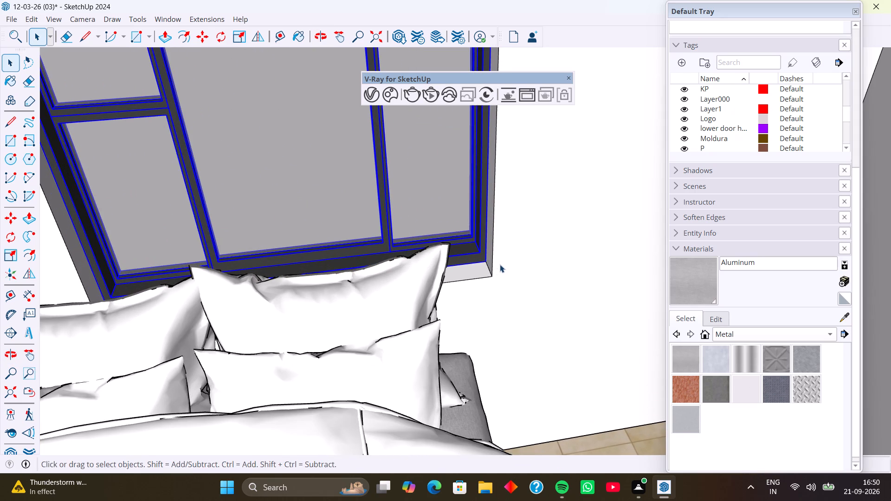
{"action": "key", "text": "m"}
{"action": "scroll", "coordinate": [478, 264], "scroll_direction": "up", "scroll_amount": 7}
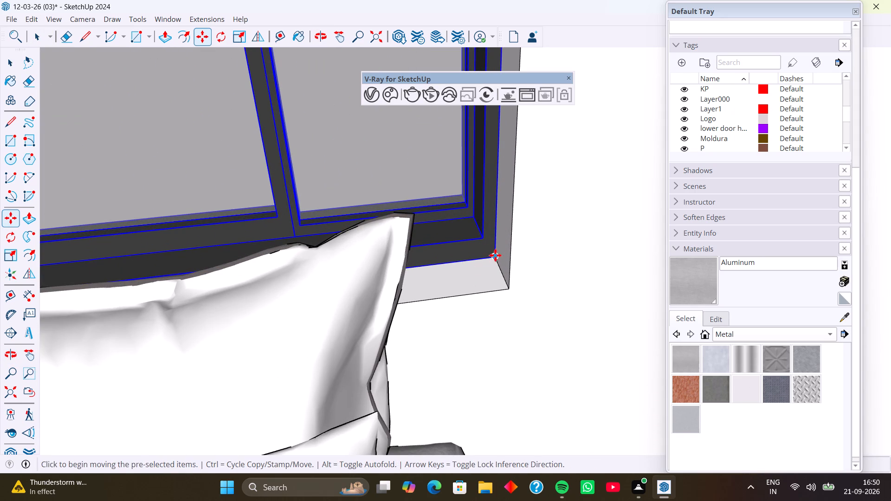
{"action": "left_click", "coordinate": [495, 255]}
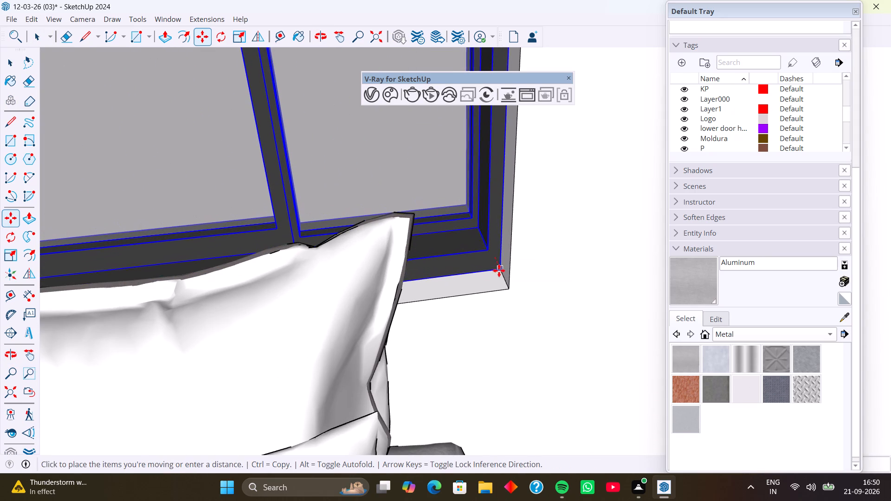
{"action": "left_click", "coordinate": [500, 272]}
{"action": "scroll", "coordinate": [444, 263], "scroll_direction": "down", "scroll_amount": 8}
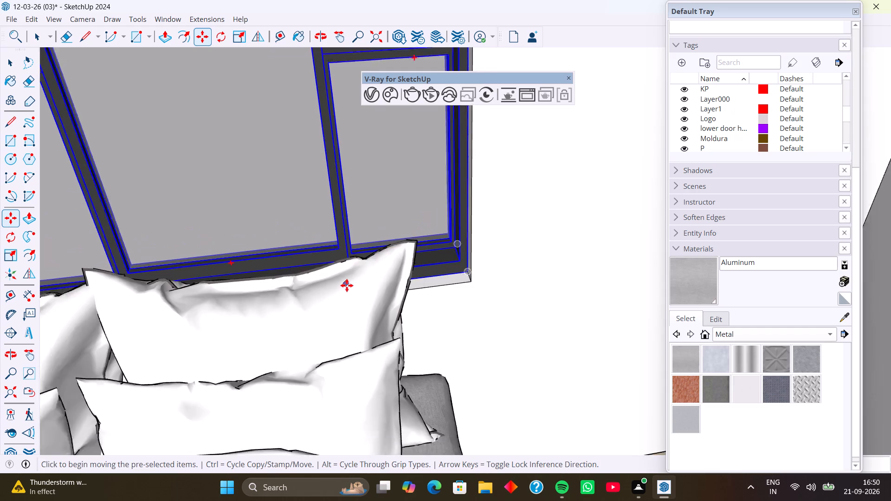
{"action": "scroll", "coordinate": [347, 285], "scroll_direction": "down", "scroll_amount": 13}
Move the window behind the bed in the bedroom beside the laundry room slightly along the sill toward the room-side wall face.
{"action": "middle_click_drag", "start_coordinate": [333, 289], "coordinate": [618, 266], "text": "shift"}
{"action": "middle_click_drag", "start_coordinate": [307, 272], "coordinate": [591, 183], "text": "shift"}
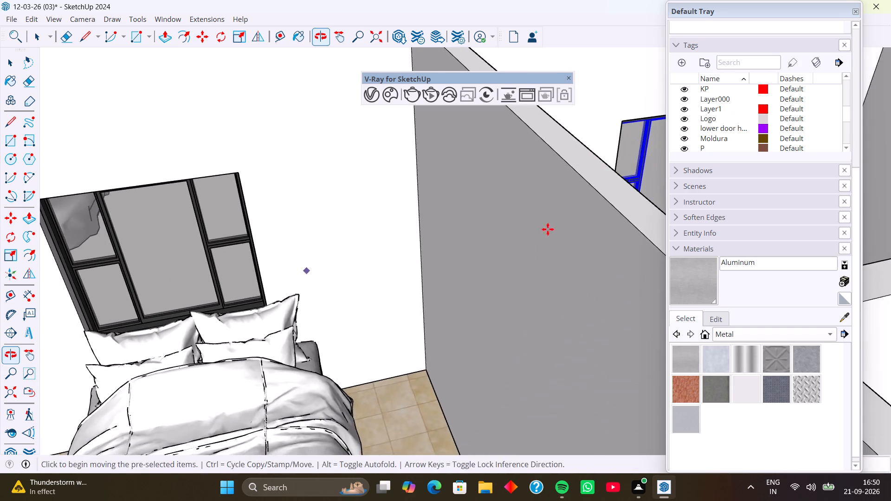
{"action": "middle_click_drag", "start_coordinate": [452, 311], "coordinate": [372, 303]}
{"action": "middle_click_drag", "start_coordinate": [313, 275], "coordinate": [640, 315], "text": "shift"}
{"action": "middle_click_drag", "start_coordinate": [404, 263], "coordinate": [508, 250]}
{"action": "scroll", "coordinate": [338, 222], "scroll_direction": "up", "scroll_amount": 2}
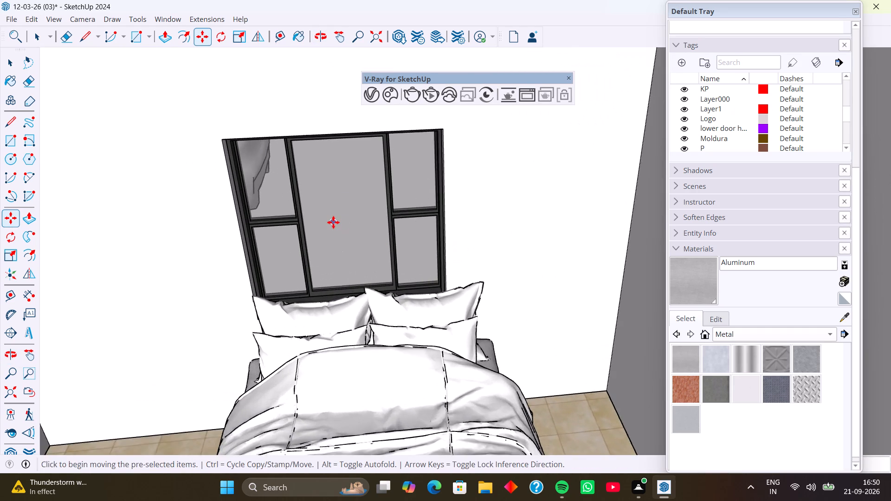
{"action": "scroll", "coordinate": [333, 222], "scroll_direction": "up", "scroll_amount": 1}
{"action": "key", "text": "space"}
{"action": "left_click", "coordinate": [333, 222]}
{"action": "key", "text": "m"}
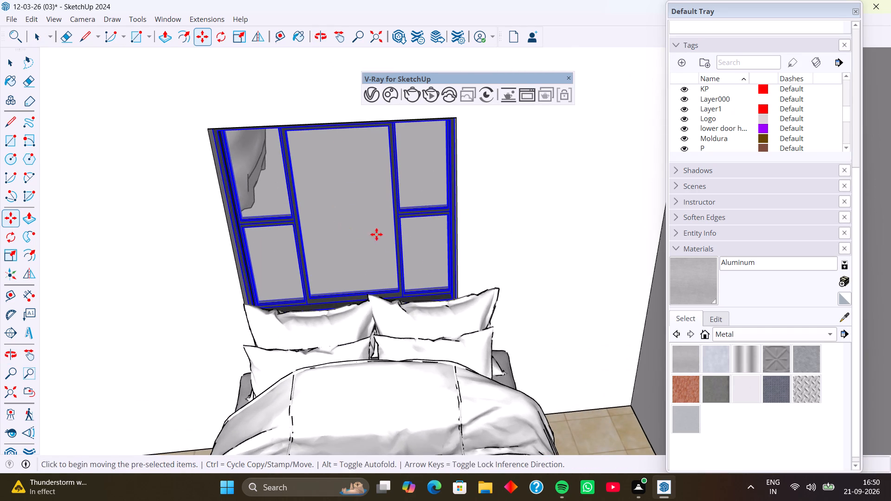
{"action": "scroll", "coordinate": [454, 309], "scroll_direction": "up", "scroll_amount": 6}
{"action": "middle_click_drag", "start_coordinate": [443, 290], "coordinate": [461, 336]}
{"action": "scroll", "coordinate": [458, 312], "scroll_direction": "up", "scroll_amount": 8}
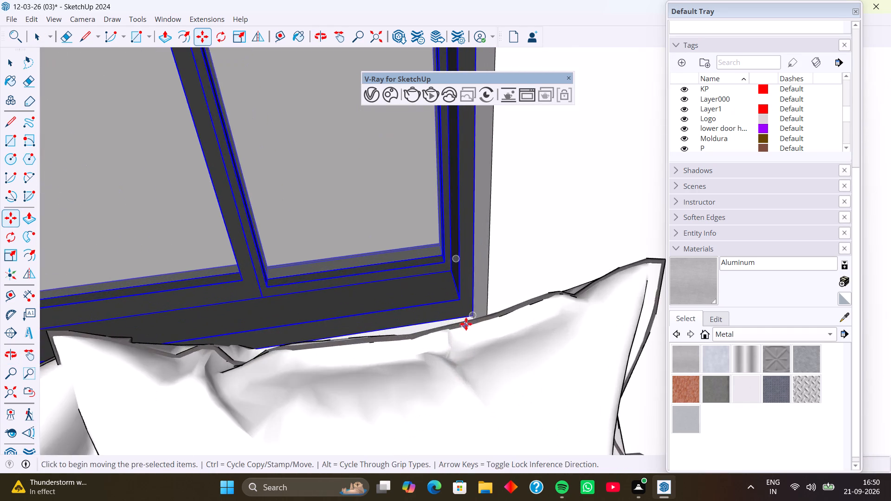
{"action": "middle_click_drag", "start_coordinate": [466, 327], "coordinate": [478, 377]}
{"action": "scroll", "coordinate": [467, 316], "scroll_direction": "up", "scroll_amount": 4}
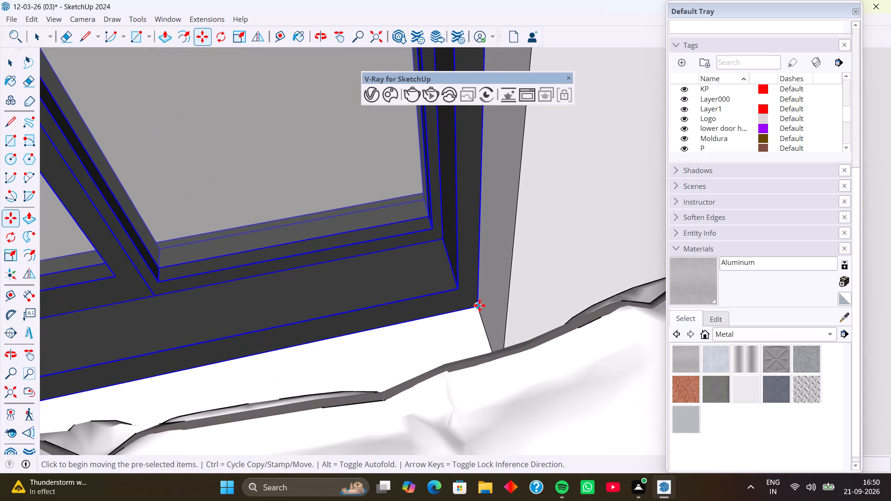
{"action": "left_click", "coordinate": [479, 305]}
{"action": "left_click", "coordinate": [491, 343]}
{"action": "scroll", "coordinate": [402, 296], "scroll_direction": "down", "scroll_amount": 3}
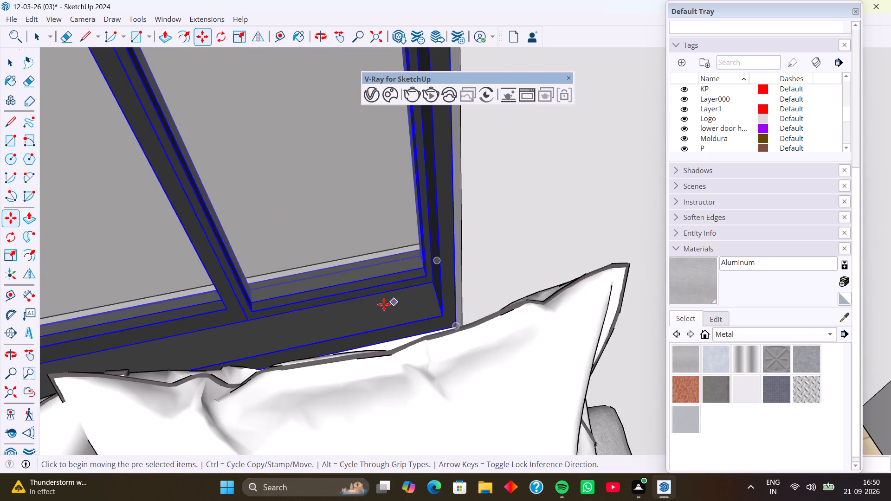
{"action": "scroll", "coordinate": [384, 304], "scroll_direction": "down", "scroll_amount": 14}
{"action": "middle_click_drag", "start_coordinate": [370, 367], "coordinate": [403, 166], "text": "shift"}
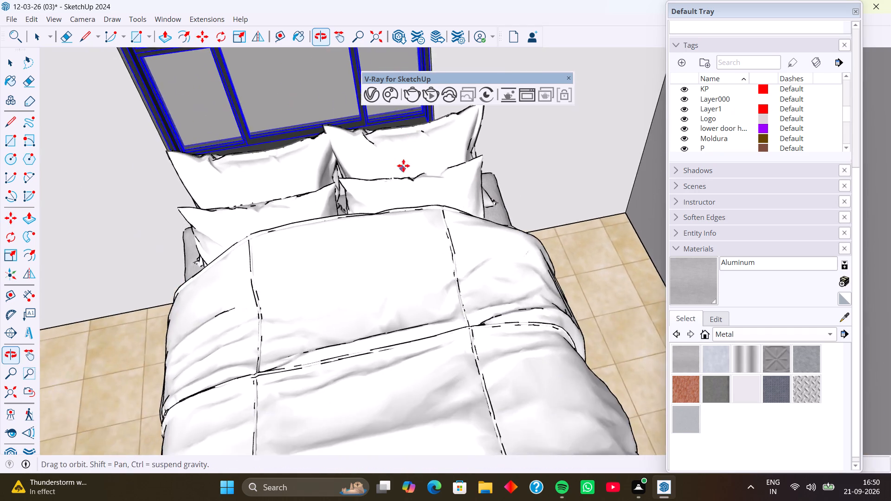
{"action": "middle_click_drag", "start_coordinate": [401, 257], "coordinate": [386, 182]}
{"action": "key", "text": "space"}
Move the window behind the bed in the bedroom beside the kitchen from its lower corner slightly along the sill toward the room.
{"action": "scroll", "coordinate": [339, 234], "scroll_direction": "down", "scroll_amount": 6}
{"action": "scroll", "coordinate": [267, 264], "scroll_direction": "down", "scroll_amount": 10}
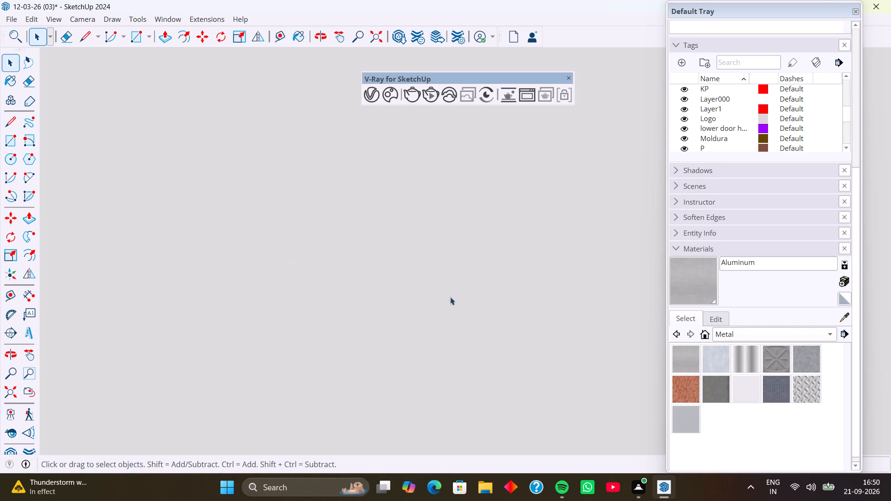
{"action": "scroll", "coordinate": [450, 297], "scroll_direction": "down", "scroll_amount": 20}
{"action": "scroll", "coordinate": [450, 297], "scroll_direction": "down", "scroll_amount": 20}
{"action": "scroll", "coordinate": [450, 297], "scroll_direction": "down", "scroll_amount": 1}
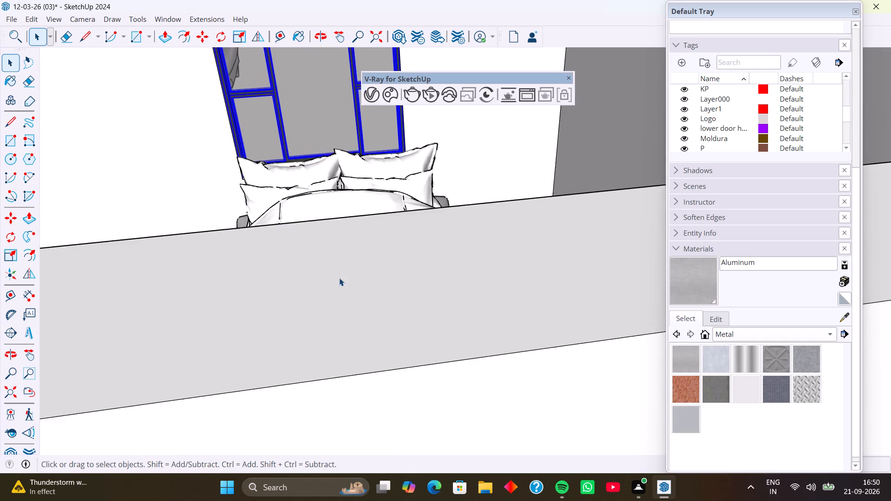
{"action": "scroll", "coordinate": [339, 278], "scroll_direction": "down", "scroll_amount": 5}
{"action": "middle_click_drag", "start_coordinate": [281, 254], "coordinate": [572, 335]}
{"action": "middle_click_drag", "start_coordinate": [301, 253], "coordinate": [551, 219], "text": "shift"}
{"action": "middle_click_drag", "start_coordinate": [245, 260], "coordinate": [525, 210]}
{"action": "scroll", "coordinate": [349, 259], "scroll_direction": "down", "scroll_amount": 5}
{"action": "scroll", "coordinate": [480, 236], "scroll_direction": "down", "scroll_amount": 10}
{"action": "middle_click_drag", "start_coordinate": [357, 199], "coordinate": [362, 294]}
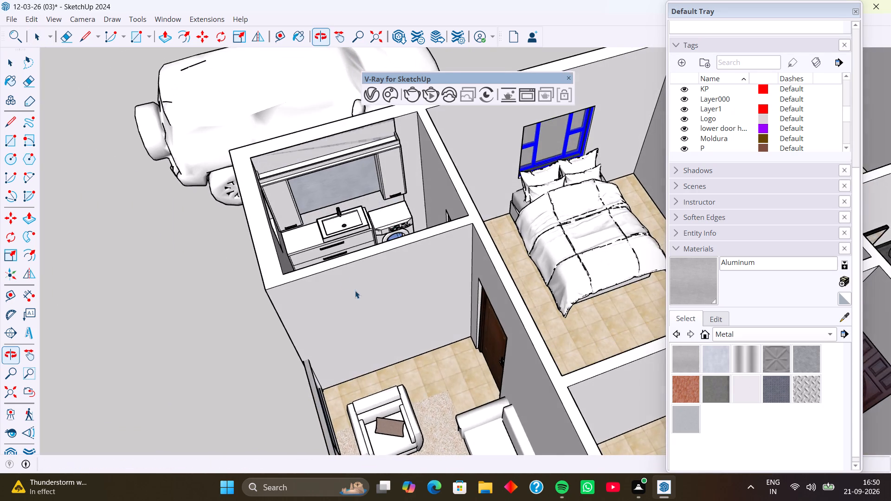
{"action": "scroll", "coordinate": [340, 221], "scroll_direction": "up", "scroll_amount": 2}
{"action": "middle_click_drag", "start_coordinate": [333, 255], "coordinate": [455, 173]}
{"action": "middle_click_drag", "start_coordinate": [326, 288], "coordinate": [645, 244]}
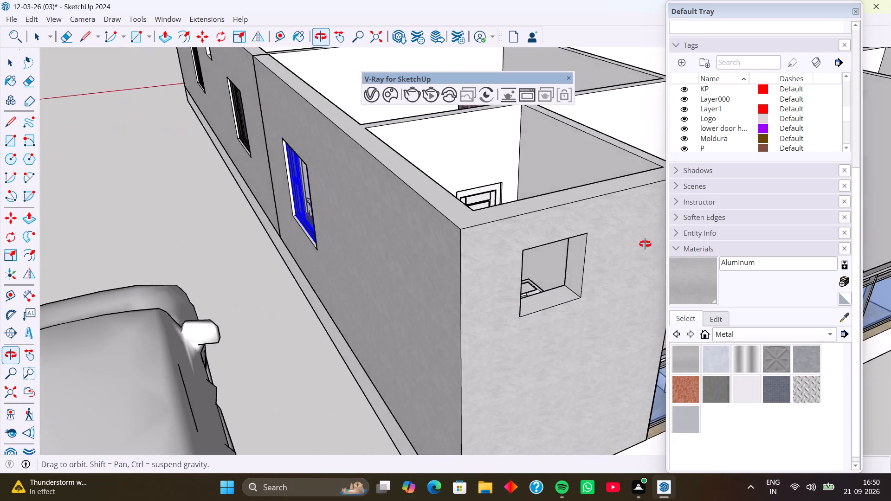
{"action": "middle_click_drag", "start_coordinate": [645, 244], "coordinate": [347, 175]}
{"action": "scroll", "coordinate": [411, 248], "scroll_direction": "down", "scroll_amount": 5}
{"action": "middle_click_drag", "start_coordinate": [474, 378], "coordinate": [285, 198], "text": "shift"}
{"action": "middle_click_drag", "start_coordinate": [452, 309], "coordinate": [225, 264]}
{"action": "scroll", "coordinate": [364, 264], "scroll_direction": "down", "scroll_amount": 4}
{"action": "middle_click_drag", "start_coordinate": [424, 219], "coordinate": [278, 369]}
{"action": "middle_click_drag", "start_coordinate": [457, 340], "coordinate": [379, 359]}
{"action": "left_click", "coordinate": [369, 276]}
{"action": "scroll", "coordinate": [397, 318], "scroll_direction": "up", "scroll_amount": 1}
{"action": "middle_click_drag", "start_coordinate": [397, 318], "coordinate": [376, 390]}
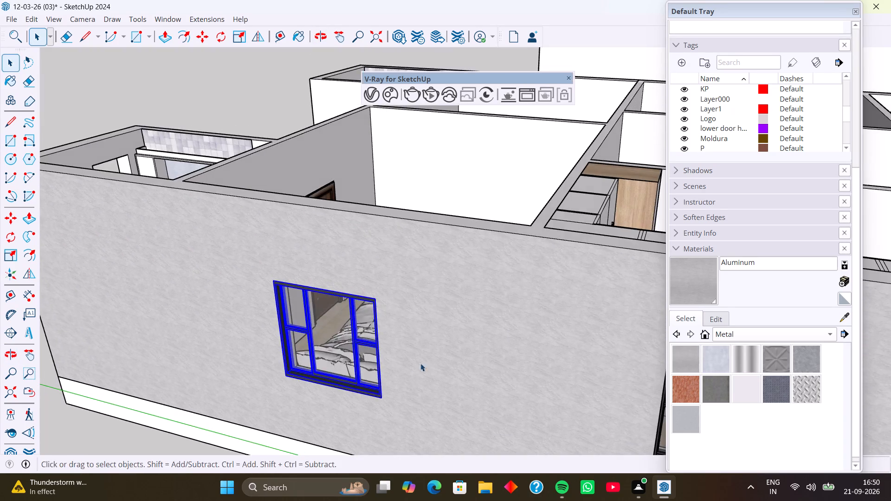
{"action": "middle_click_drag", "start_coordinate": [420, 363], "coordinate": [254, 399]}
{"action": "middle_click_drag", "start_coordinate": [409, 325], "coordinate": [206, 458]}
{"action": "middle_click_drag", "start_coordinate": [337, 294], "coordinate": [228, 308]}
{"action": "scroll", "coordinate": [316, 135], "scroll_direction": "up", "scroll_amount": 7}
{"action": "middle_click_drag", "start_coordinate": [345, 204], "coordinate": [306, 218]}
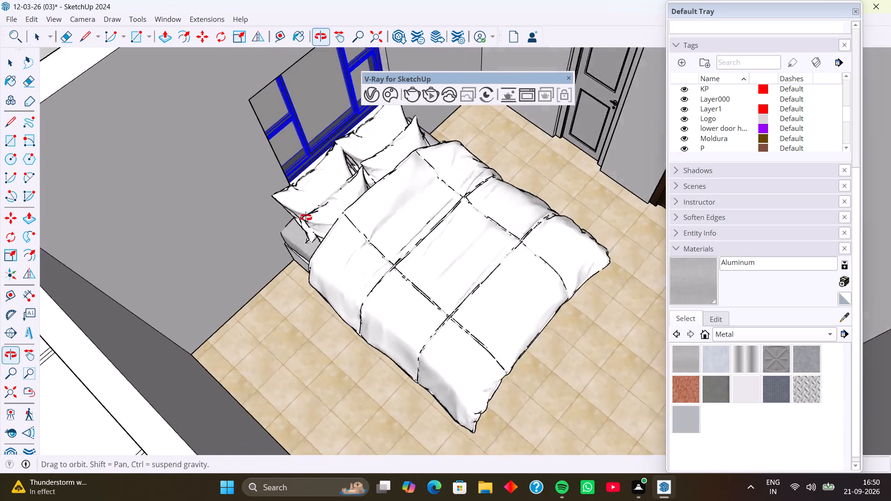
{"action": "middle_click_drag", "start_coordinate": [306, 218], "coordinate": [266, 215]}
{"action": "scroll", "coordinate": [351, 136], "scroll_direction": "up", "scroll_amount": 3}
{"action": "middle_click_drag", "start_coordinate": [451, 256], "coordinate": [362, 257]}
{"action": "scroll", "coordinate": [366, 261], "scroll_direction": "up", "scroll_amount": 3}
{"action": "middle_click_drag", "start_coordinate": [371, 165], "coordinate": [378, 400]}
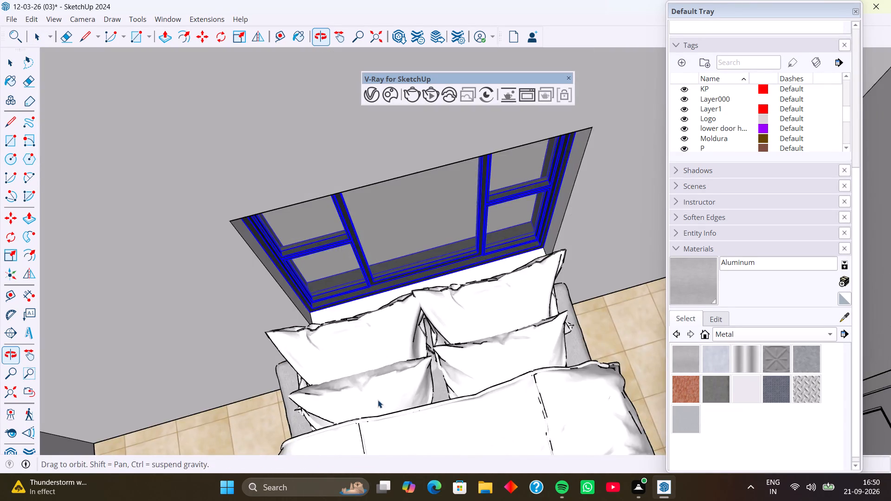
{"action": "middle_click_drag", "start_coordinate": [387, 383], "coordinate": [343, 391]}
{"action": "scroll", "coordinate": [306, 288], "scroll_direction": "up", "scroll_amount": 7}
{"action": "key", "text": "m"}
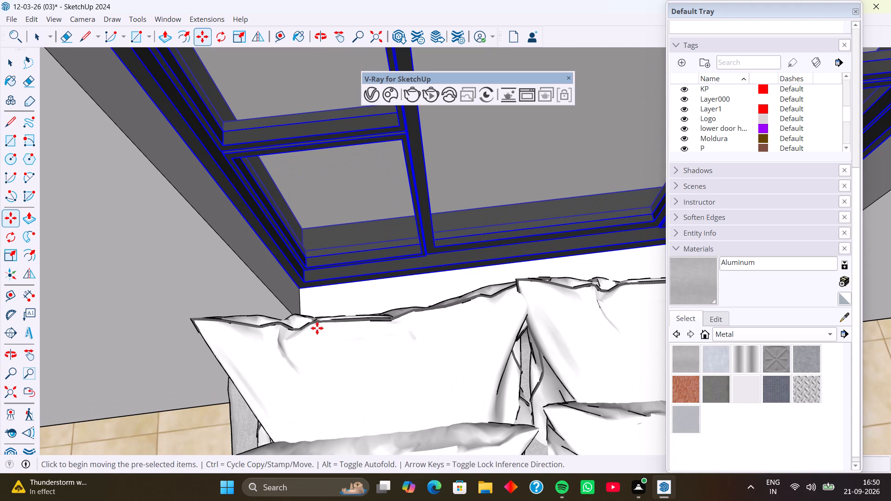
{"action": "scroll", "coordinate": [290, 288], "scroll_direction": "up", "scroll_amount": 8}
{"action": "left_click", "coordinate": [306, 290]}
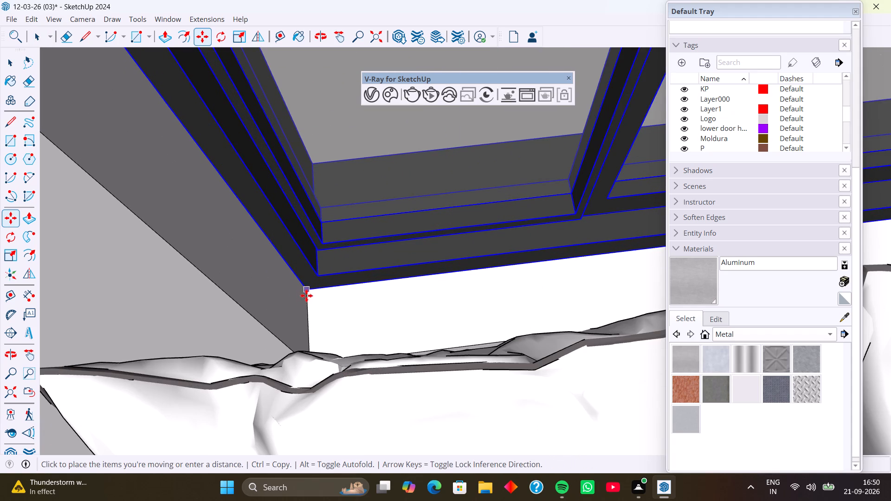
{"action": "left_click", "coordinate": [308, 325]}
{"action": "scroll", "coordinate": [288, 309], "scroll_direction": "down", "scroll_amount": 4}
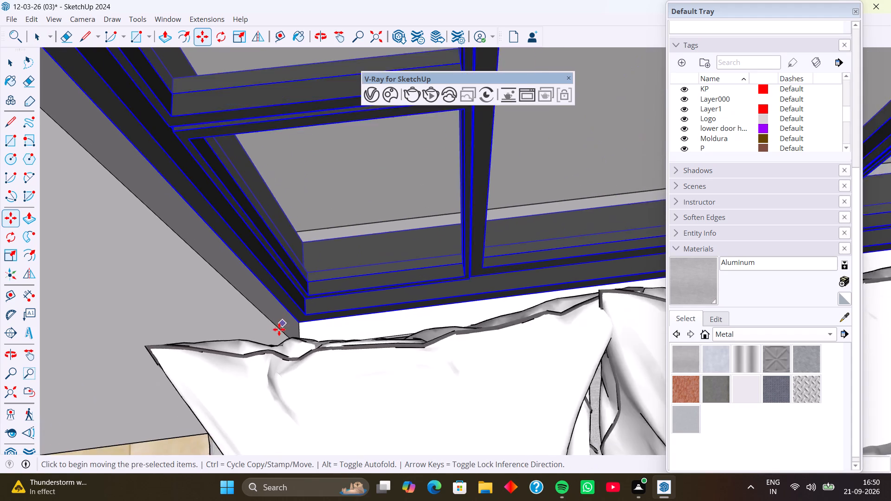
{"action": "scroll", "coordinate": [279, 329], "scroll_direction": "down", "scroll_amount": 20}
{"action": "scroll", "coordinate": [279, 329], "scroll_direction": "down", "scroll_amount": 6}
Move the kitchen window behind the gas hob from its lower corner slightly along the sill toward the kitchen-side wall face.
{"action": "middle_click_drag", "start_coordinate": [253, 347], "coordinate": [589, 237]}
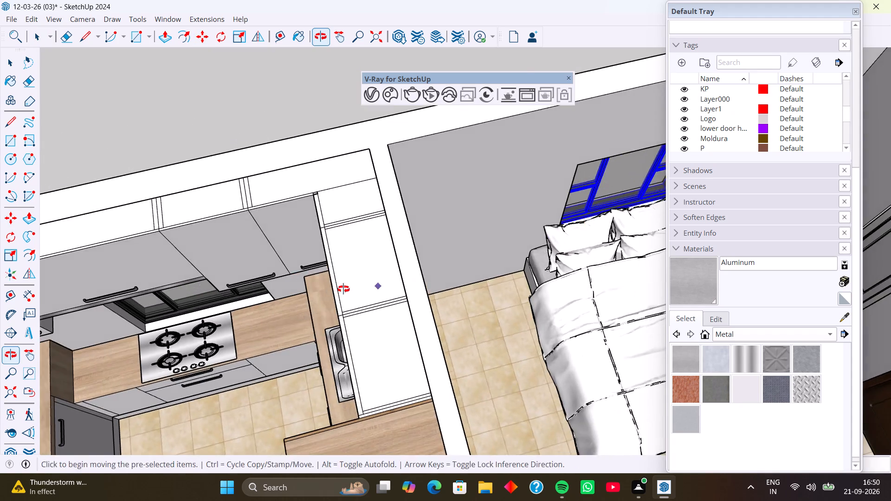
{"action": "middle_click_drag", "start_coordinate": [341, 289], "coordinate": [488, 207]}
{"action": "middle_click_drag", "start_coordinate": [390, 338], "coordinate": [383, 279]}
{"action": "middle_click_drag", "start_coordinate": [302, 266], "coordinate": [362, 251]}
{"action": "middle_click_drag", "start_coordinate": [349, 272], "coordinate": [312, 266]}
{"action": "middle_click_drag", "start_coordinate": [310, 273], "coordinate": [406, 246]}
{"action": "scroll", "coordinate": [350, 250], "scroll_direction": "up", "scroll_amount": 7}
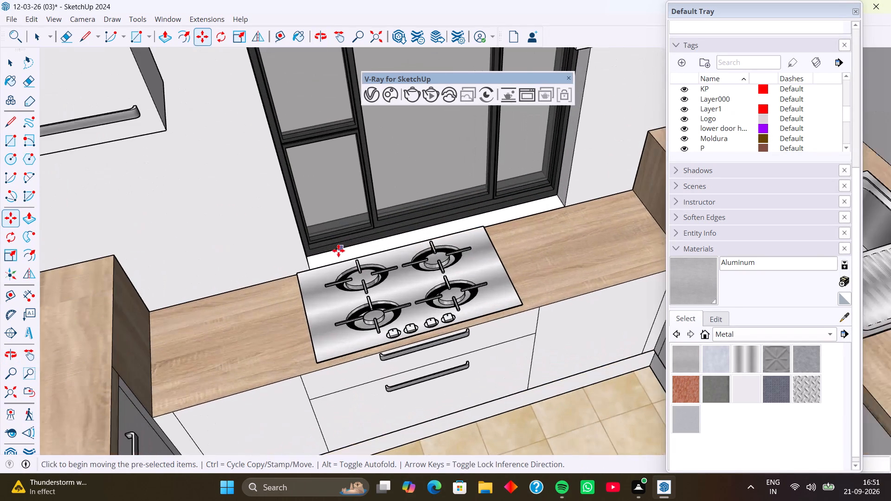
{"action": "key", "text": "space"}
{"action": "left_click", "coordinate": [336, 243]}
{"action": "middle_click_drag", "start_coordinate": [340, 261], "coordinate": [286, 246]}
{"action": "scroll", "coordinate": [287, 222], "scroll_direction": "up", "scroll_amount": 4}
{"action": "middle_click_drag", "start_coordinate": [324, 244], "coordinate": [320, 245]}
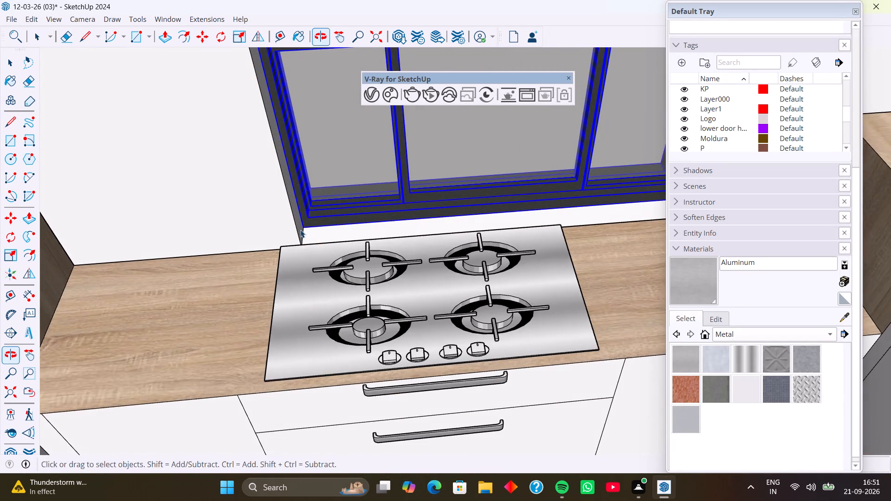
{"action": "scroll", "coordinate": [300, 230], "scroll_direction": "up", "scroll_amount": 3}
{"action": "key", "text": "m"}
{"action": "scroll", "coordinate": [311, 232], "scroll_direction": "up", "scroll_amount": 4}
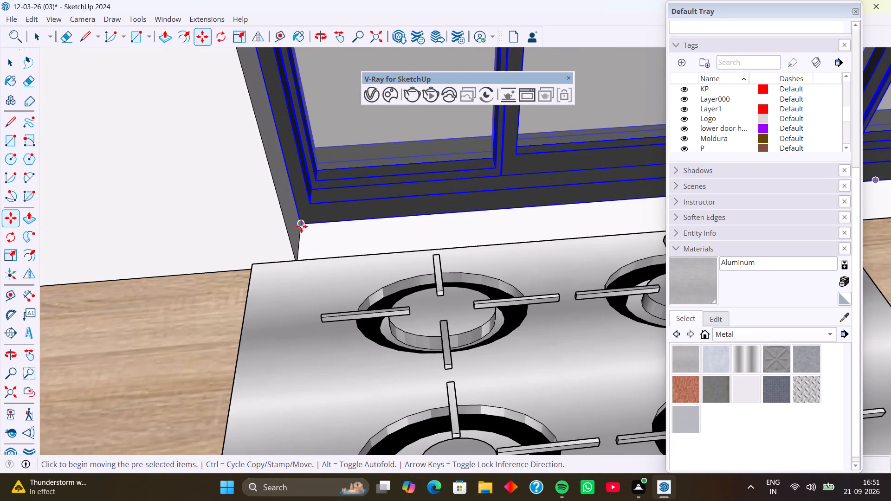
{"action": "left_click", "coordinate": [301, 224]}
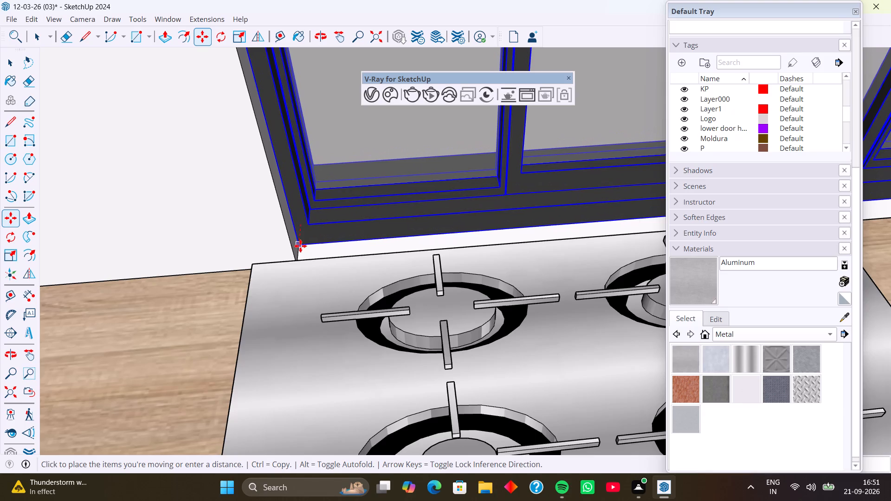
{"action": "left_click", "coordinate": [300, 246]}
{"action": "scroll", "coordinate": [312, 262], "scroll_direction": "down", "scroll_amount": 20}
{"action": "scroll", "coordinate": [312, 262], "scroll_direction": "down", "scroll_amount": 4}
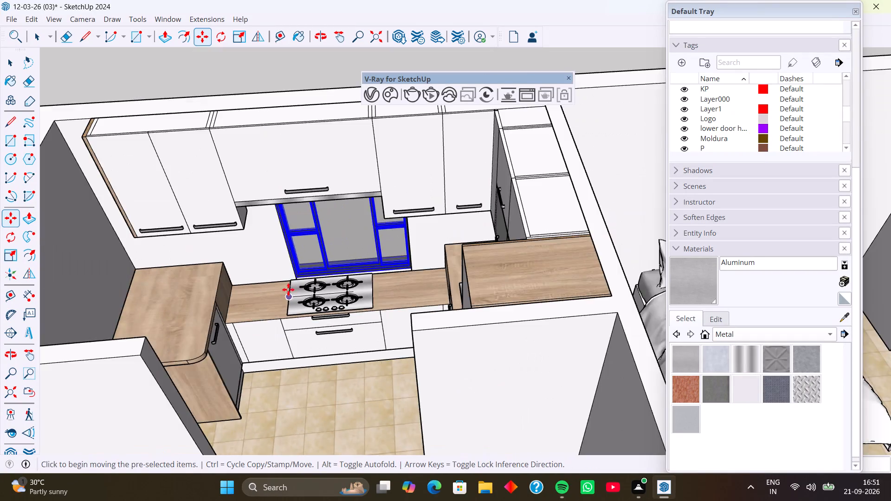
Move the staircase window from its outer lower corner along the red axis, slightly inward from the exterior wall face.
{"action": "scroll", "coordinate": [288, 289], "scroll_direction": "down", "scroll_amount": 3}
{"action": "middle_click_drag", "start_coordinate": [245, 302], "coordinate": [439, 275]}
{"action": "middle_click_drag", "start_coordinate": [286, 283], "coordinate": [392, 272]}
{"action": "middle_click_drag", "start_coordinate": [361, 311], "coordinate": [363, 310]}
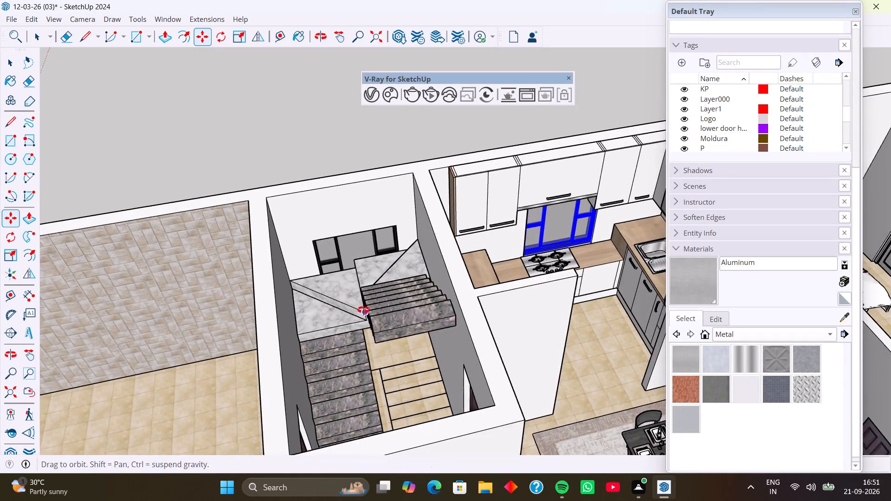
{"action": "middle_click_drag", "start_coordinate": [363, 310], "coordinate": [344, 160]}
{"action": "middle_click_drag", "start_coordinate": [320, 259], "coordinate": [342, 406]}
{"action": "scroll", "coordinate": [358, 283], "scroll_direction": "up", "scroll_amount": 2}
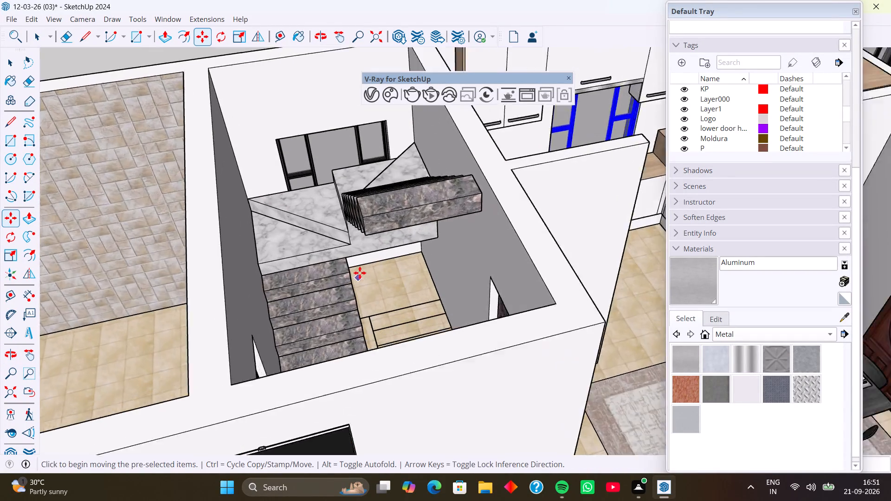
{"action": "scroll", "coordinate": [360, 273], "scroll_direction": "up", "scroll_amount": 2}
{"action": "middle_click_drag", "start_coordinate": [365, 288], "coordinate": [400, 310]}
{"action": "scroll", "coordinate": [400, 310], "scroll_direction": "up", "scroll_amount": 1}
{"action": "scroll", "coordinate": [357, 311], "scroll_direction": "down", "scroll_amount": 15}
{"action": "middle_click_drag", "start_coordinate": [274, 325], "coordinate": [402, 237]}
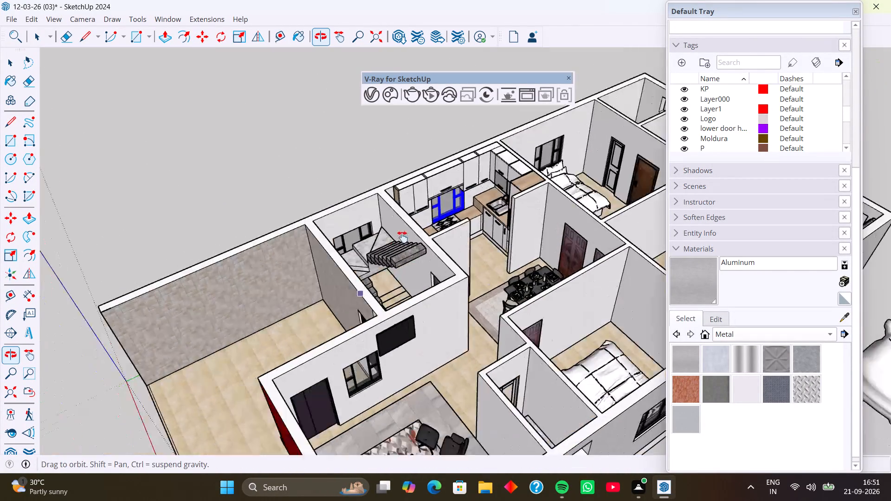
{"action": "middle_click_drag", "start_coordinate": [402, 237], "coordinate": [435, 197]}
{"action": "middle_click_drag", "start_coordinate": [399, 292], "coordinate": [342, 262]}
{"action": "middle_click_drag", "start_coordinate": [322, 276], "coordinate": [556, 352]}
{"action": "middle_click_drag", "start_coordinate": [331, 297], "coordinate": [560, 217]}
{"action": "scroll", "coordinate": [560, 217], "scroll_direction": "down", "scroll_amount": 1}
{"action": "middle_click_drag", "start_coordinate": [352, 281], "coordinate": [430, 280]}
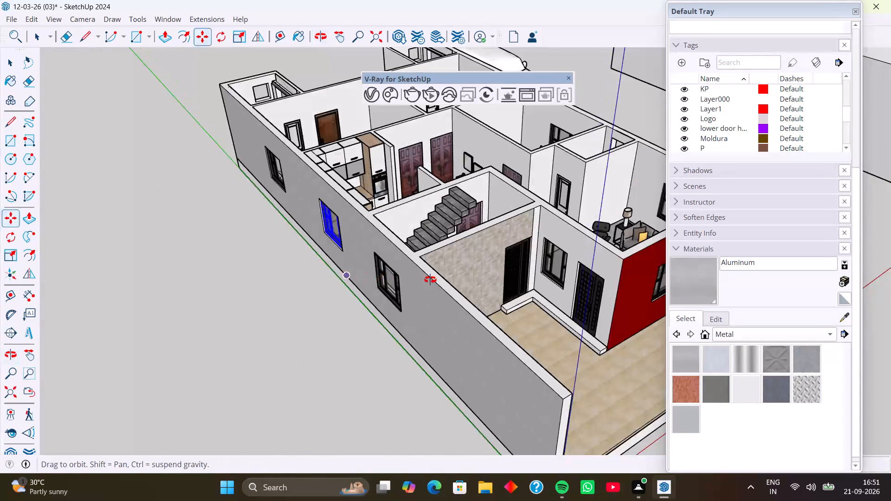
{"action": "middle_click_drag", "start_coordinate": [430, 280], "coordinate": [504, 263]}
{"action": "scroll", "coordinate": [498, 292], "scroll_direction": "up", "scroll_amount": 7}
{"action": "middle_click_drag", "start_coordinate": [461, 336], "coordinate": [585, 339]}
{"action": "middle_click_drag", "start_coordinate": [556, 225], "coordinate": [302, 166]}
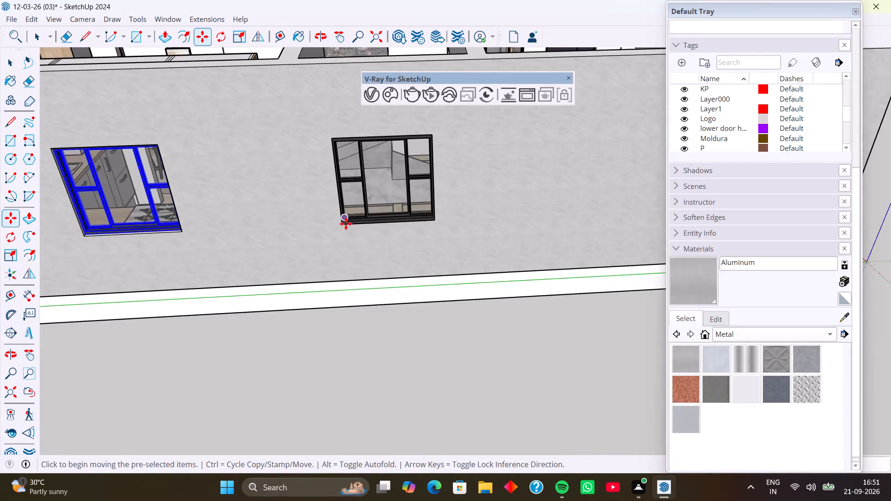
{"action": "middle_click_drag", "start_coordinate": [361, 234], "coordinate": [429, 259]}
{"action": "key", "text": "space"}
{"action": "left_click", "coordinate": [461, 238]}
{"action": "scroll", "coordinate": [458, 275], "scroll_direction": "up", "scroll_amount": 4}
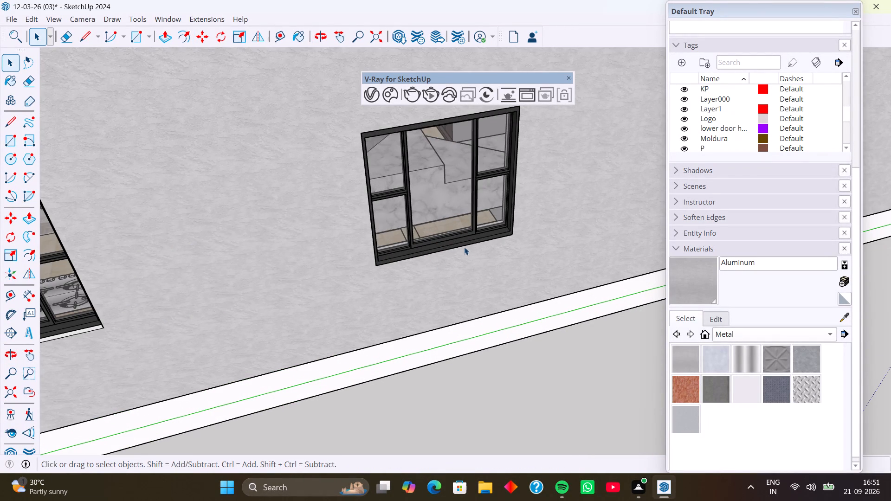
{"action": "left_click", "coordinate": [461, 241]}
{"action": "middle_click_drag", "start_coordinate": [477, 274], "coordinate": [222, 321]}
{"action": "middle_click_drag", "start_coordinate": [249, 313], "coordinate": [218, 313]}
{"action": "middle_click_drag", "start_coordinate": [232, 263], "coordinate": [334, 302], "text": "shift"}
{"action": "middle_click_drag", "start_coordinate": [335, 315], "coordinate": [305, 255]}
{"action": "scroll", "coordinate": [297, 218], "scroll_direction": "up", "scroll_amount": 7}
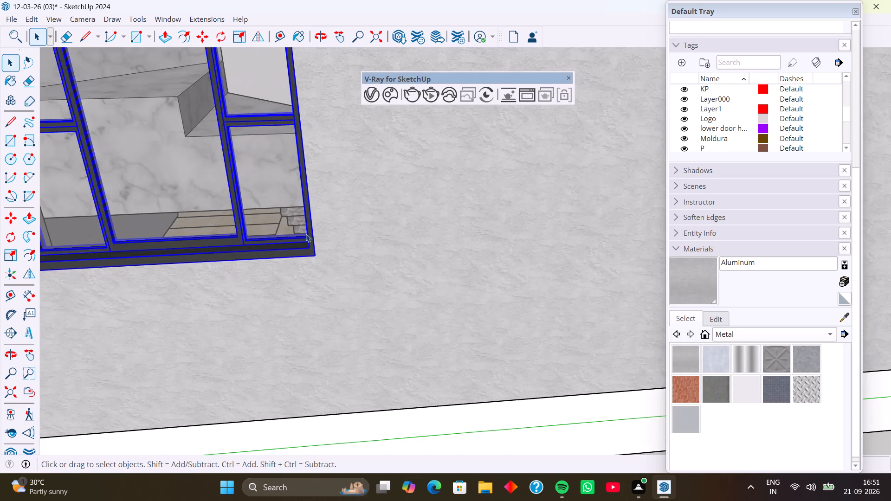
{"action": "middle_click_drag", "start_coordinate": [298, 257], "coordinate": [313, 257]}
{"action": "scroll", "coordinate": [312, 257], "scroll_direction": "up", "scroll_amount": 4}
{"action": "key", "text": "m"}
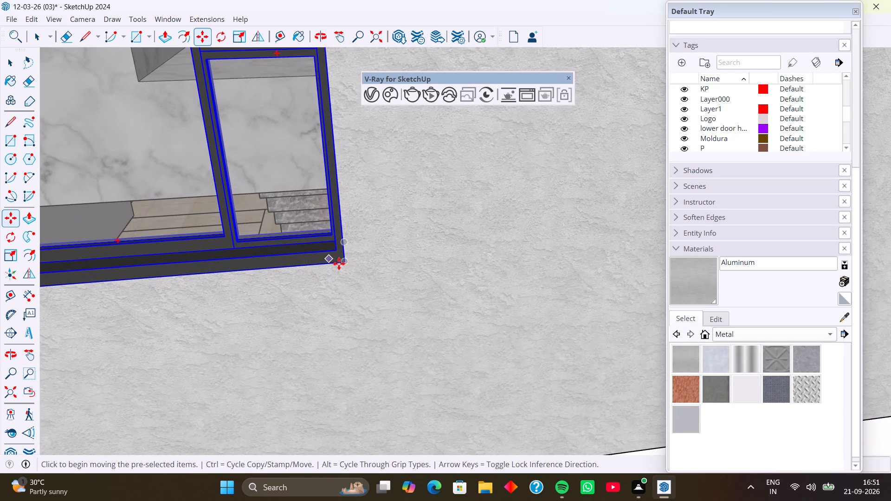
{"action": "scroll", "coordinate": [339, 264], "scroll_direction": "up", "scroll_amount": 7}
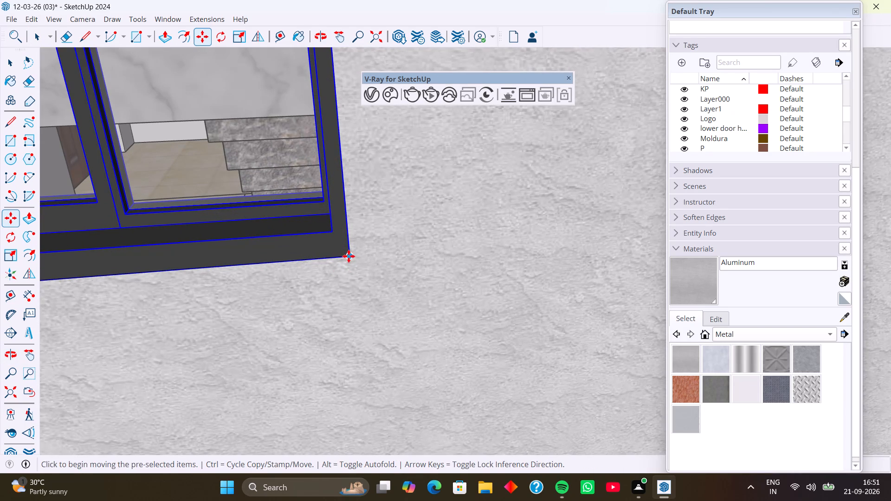
{"action": "left_click", "coordinate": [349, 256]}
{"action": "key", "text": "Right"}
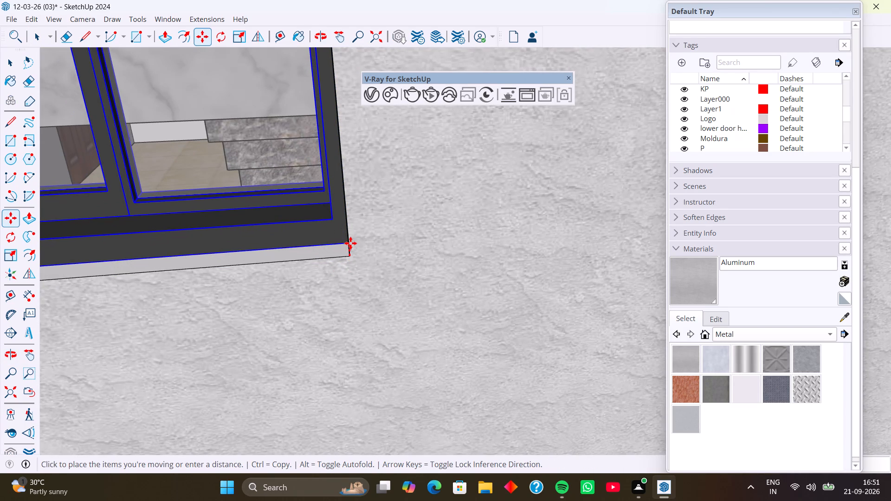
{"action": "middle_click_drag", "start_coordinate": [349, 242], "coordinate": [378, 237]}
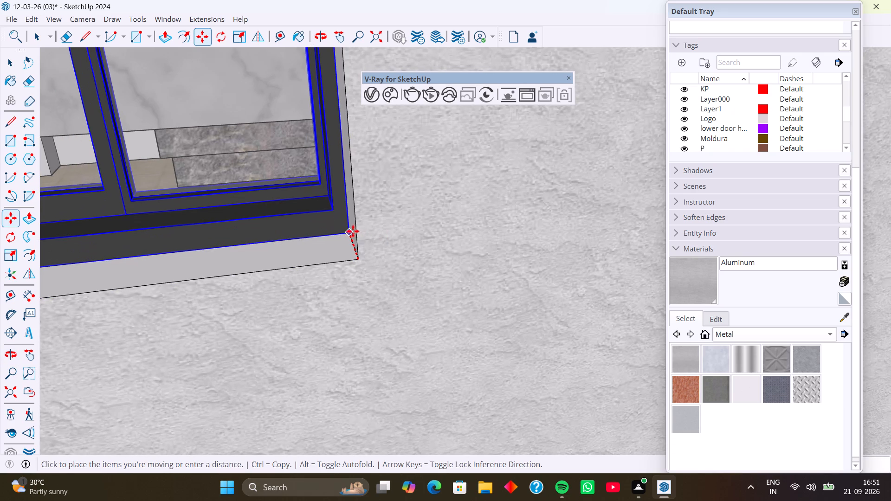
{"action": "left_click", "coordinate": [352, 241]}
{"action": "scroll", "coordinate": [361, 262], "scroll_direction": "down", "scroll_amount": 7}
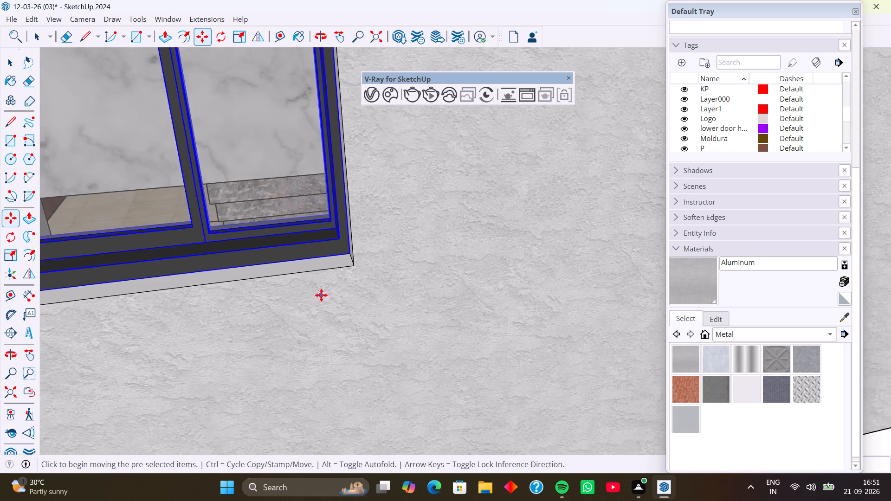
Examine the outer side walls and the whole house from above, looking for openings that are still empty.
{"action": "scroll", "coordinate": [321, 295], "scroll_direction": "down", "scroll_amount": 15}
{"action": "key", "text": "space"}
{"action": "scroll", "coordinate": [256, 333], "scroll_direction": "down", "scroll_amount": 2}
{"action": "left_click_drag", "start_coordinate": [387, 413], "coordinate": [389, 407]}
{"action": "scroll", "coordinate": [378, 316], "scroll_direction": "down", "scroll_amount": 5}
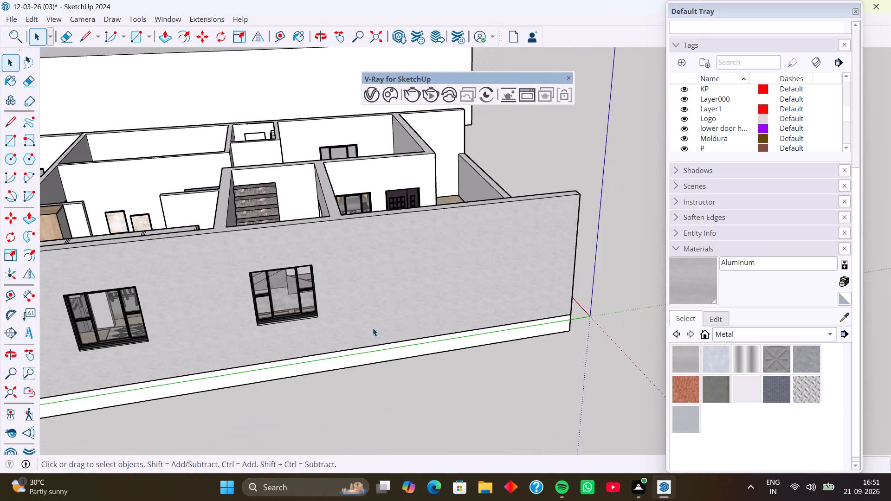
{"action": "middle_click_drag", "start_coordinate": [406, 338], "coordinate": [297, 396]}
{"action": "middle_click_drag", "start_coordinate": [417, 331], "coordinate": [312, 359]}
{"action": "middle_click_drag", "start_coordinate": [475, 314], "coordinate": [324, 289]}
{"action": "scroll", "coordinate": [572, 264], "scroll_direction": "down", "scroll_amount": 5}
{"action": "middle_click_drag", "start_coordinate": [567, 298], "coordinate": [459, 310]}
{"action": "middle_click_drag", "start_coordinate": [478, 238], "coordinate": [420, 403], "text": "shift"}
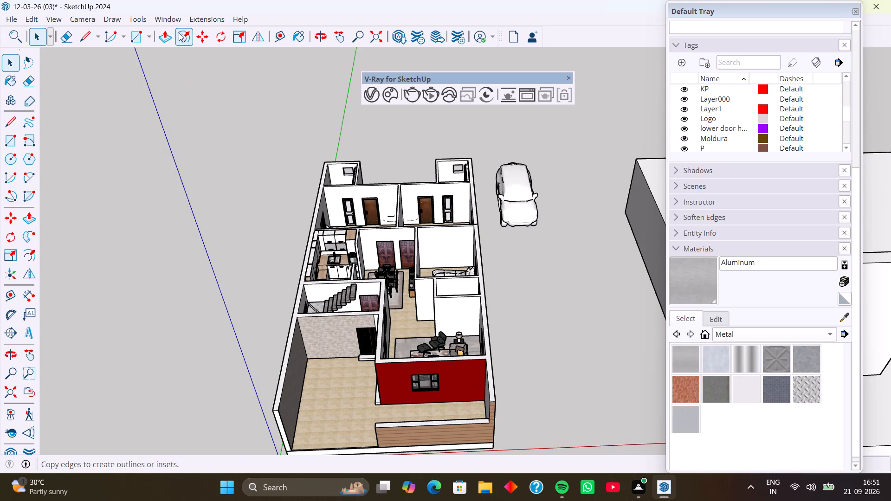
Search 3D Warehouse for "ventilator" in place of the previous window search.
{"action": "left_click", "coordinate": [180, 19]}
{"action": "left_click", "coordinate": [190, 108]}
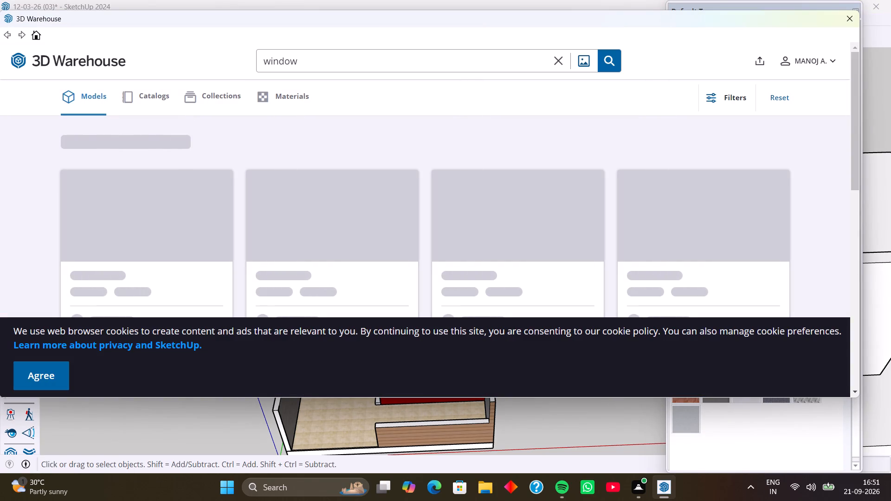
{"action": "left_click", "coordinate": [344, 63]}
{"action": "key", "text": "BackSpace"}
{"action": "key", "text": "BackSpace"}
{"action": "key", "text": "BackSpace"}
{"action": "key", "text": "BackSpace"}
{"action": "key", "text": "BackSpace"}
{"action": "key", "text": "BackSpace"}
{"action": "key", "text": "BackSpace"}
{"action": "key", "text": "BackSpace"}
{"action": "key", "text": "BackSpace"}
{"action": "key", "text": "BackSpace"}
{"action": "key", "text": "BackSpace"}
{"action": "key", "text": "BackSpace"}
{"action": "key", "text": "BackSpace"}
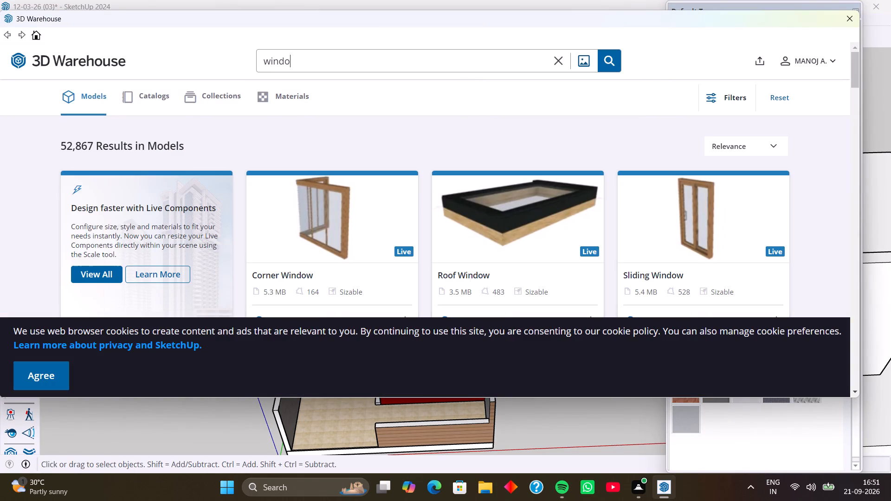
{"action": "key", "text": "v"}
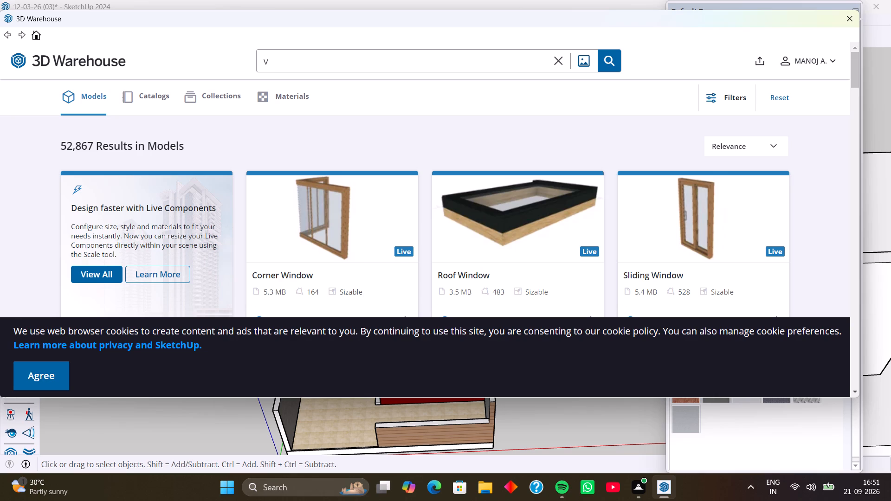
{"action": "type", "text": "ent"}
{"action": "key", "text": "i"}
{"action": "type", "text": "lator"}
{"action": "key", "text": "Return"}
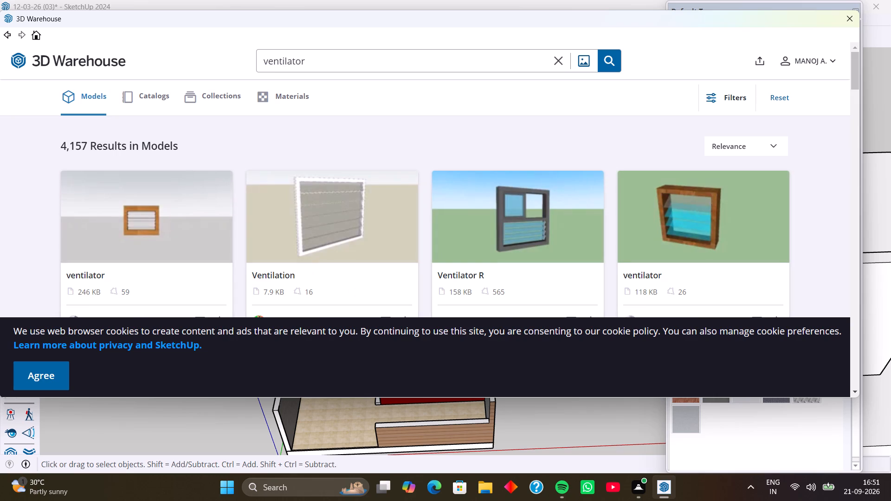
Browse the ventilator models in the search results for one suited to the small wall openings.
{"action": "scroll", "coordinate": [477, 207], "scroll_direction": "down", "scroll_amount": 4}
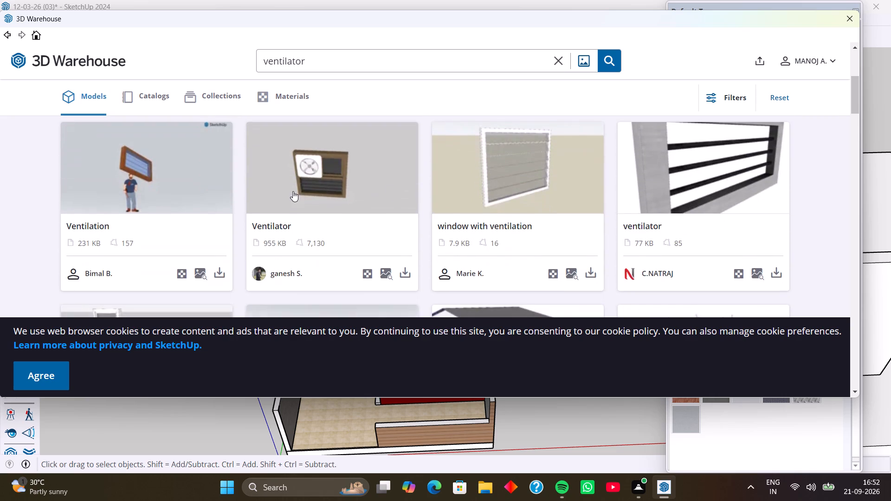
{"action": "scroll", "coordinate": [254, 198], "scroll_direction": "down", "scroll_amount": 8}
{"action": "scroll", "coordinate": [343, 214], "scroll_direction": "down", "scroll_amount": 3}
{"action": "scroll", "coordinate": [380, 225], "scroll_direction": "down", "scroll_amount": 3}
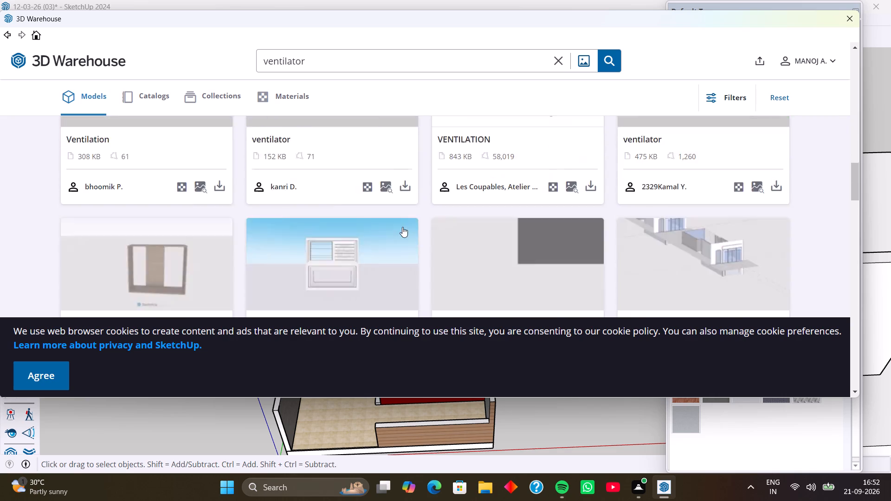
{"action": "scroll", "coordinate": [402, 227], "scroll_direction": "down", "scroll_amount": 13}
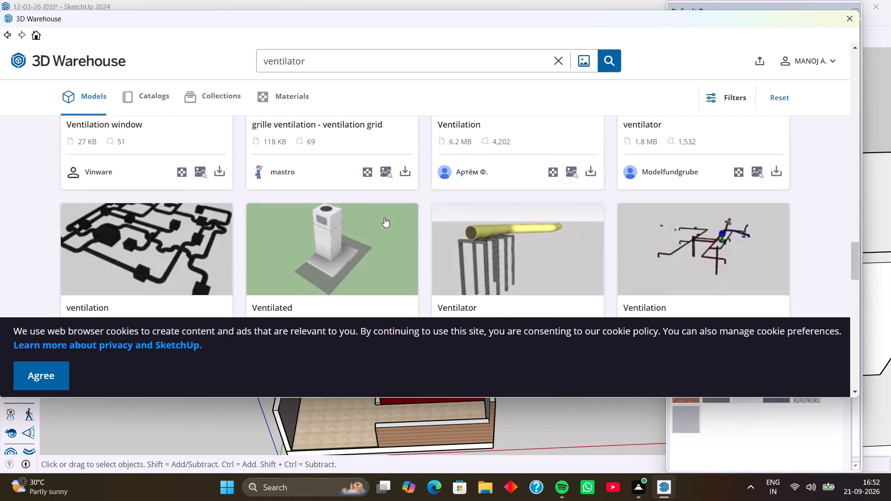
{"action": "scroll", "coordinate": [384, 217], "scroll_direction": "down", "scroll_amount": 13}
{"action": "scroll", "coordinate": [384, 217], "scroll_direction": "up", "scroll_amount": 1}
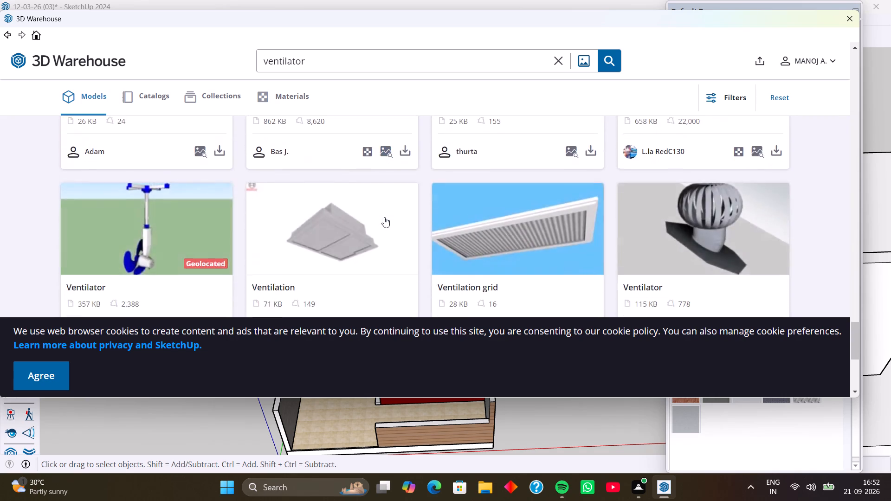
{"action": "scroll", "coordinate": [384, 217], "scroll_direction": "up", "scroll_amount": 2}
{"action": "scroll", "coordinate": [384, 217], "scroll_direction": "down", "scroll_amount": 9}
{"action": "scroll", "coordinate": [439, 231], "scroll_direction": "down", "scroll_amount": 4}
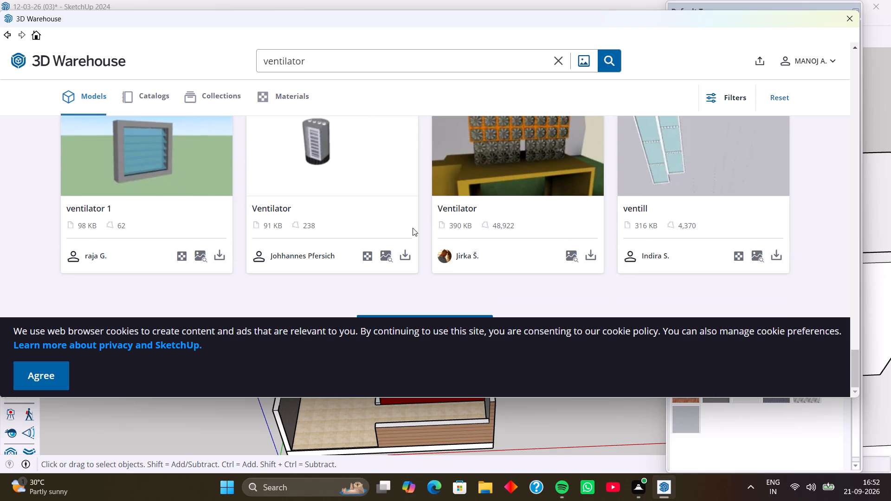
{"action": "scroll", "coordinate": [413, 220], "scroll_direction": "up", "scroll_amount": 16}
{"action": "scroll", "coordinate": [504, 197], "scroll_direction": "up", "scroll_amount": 4}
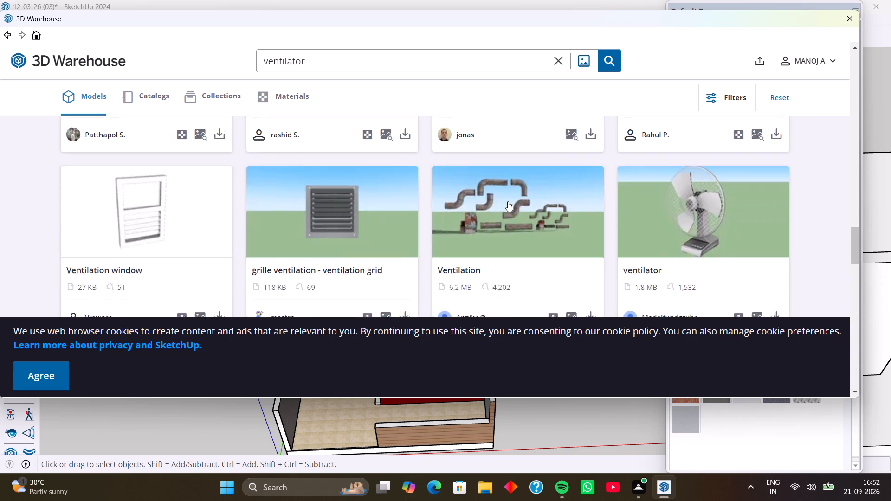
{"action": "scroll", "coordinate": [508, 201], "scroll_direction": "up", "scroll_amount": 16}
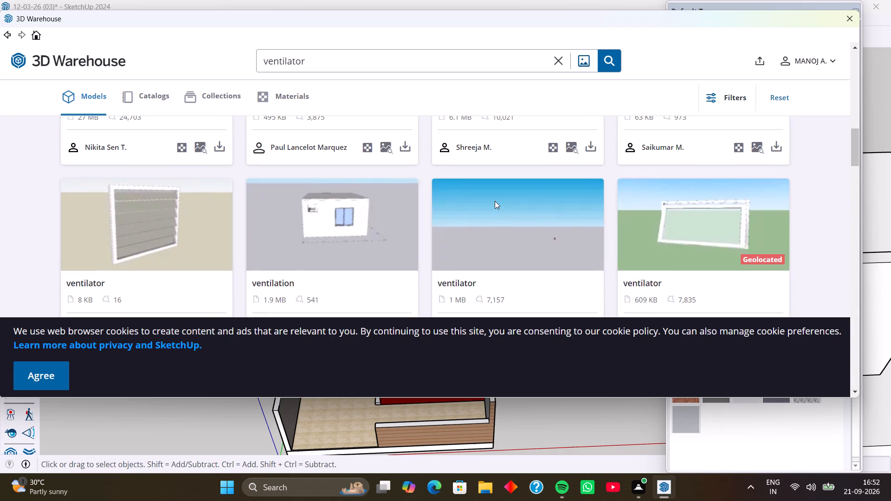
{"action": "scroll", "coordinate": [495, 201], "scroll_direction": "up", "scroll_amount": 12}
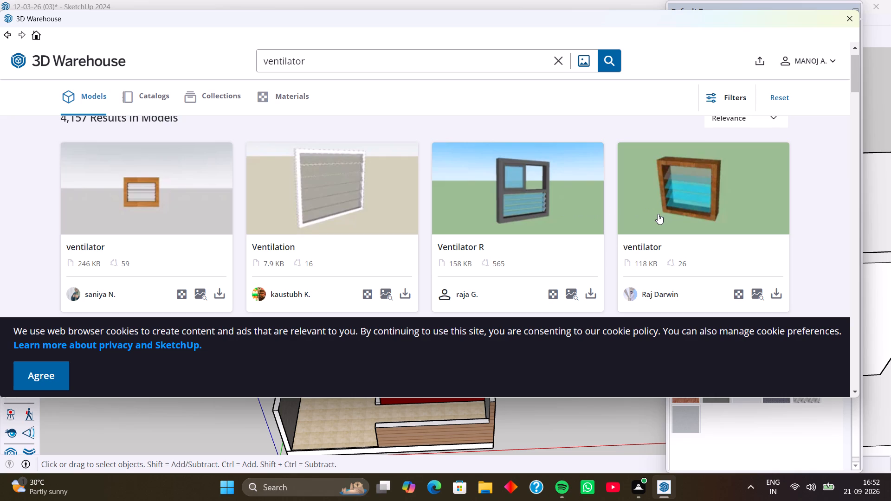
Import the 118 KB wood-framed ventilator with blue glass louvres and place it on the ground beside the outer side wall.
{"action": "scroll", "coordinate": [658, 214], "scroll_direction": "down", "scroll_amount": 1}
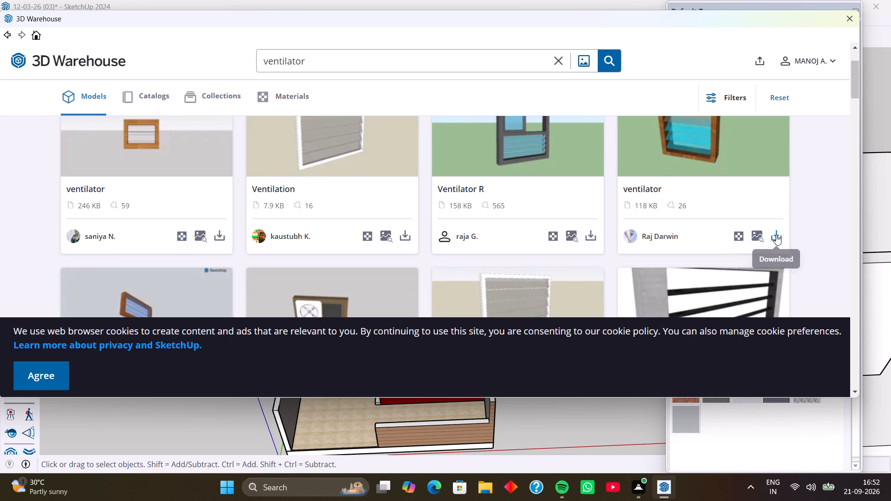
{"action": "left_click", "coordinate": [776, 235]}
{"action": "left_click", "coordinate": [369, 218]}
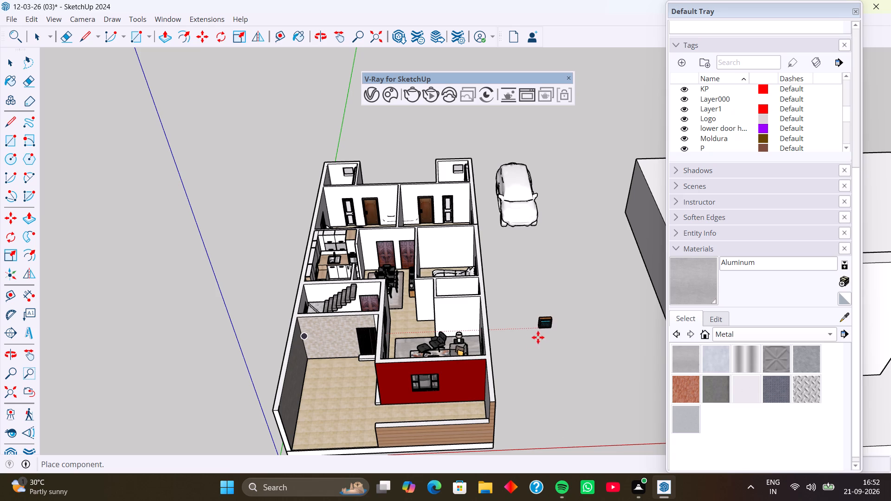
{"action": "scroll", "coordinate": [516, 315], "scroll_direction": "up", "scroll_amount": 4}
{"action": "middle_click_drag", "start_coordinate": [490, 309], "coordinate": [451, 307]}
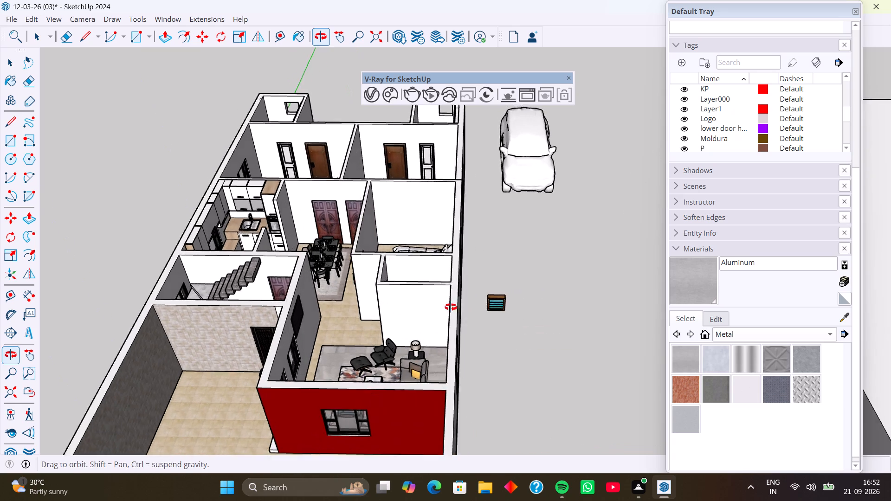
{"action": "middle_click_drag", "start_coordinate": [451, 307], "coordinate": [399, 300]}
{"action": "left_click", "coordinate": [490, 308]}
Rotate the ventilator 90 degrees about the vertical blue axis at its lower corner, parallel to the side wall.
{"action": "scroll", "coordinate": [500, 309], "scroll_direction": "up", "scroll_amount": 3}
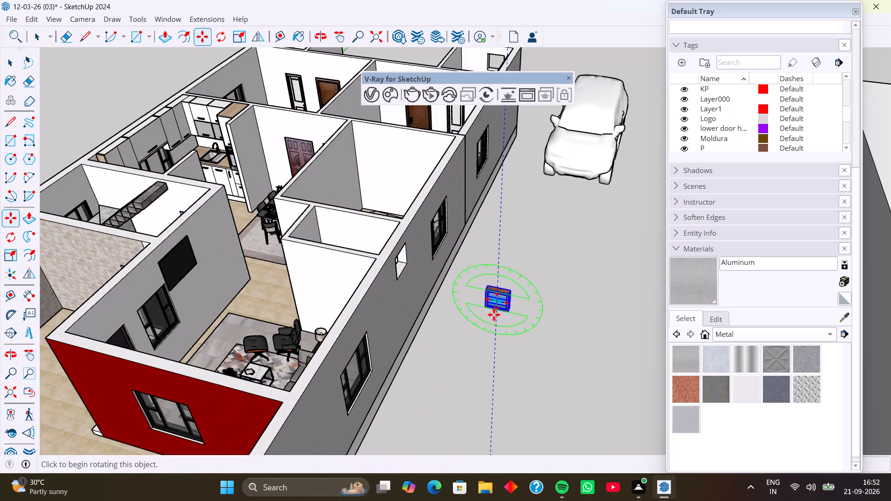
{"action": "scroll", "coordinate": [494, 315], "scroll_direction": "up", "scroll_amount": 3}
{"action": "left_click", "coordinate": [11, 236]}
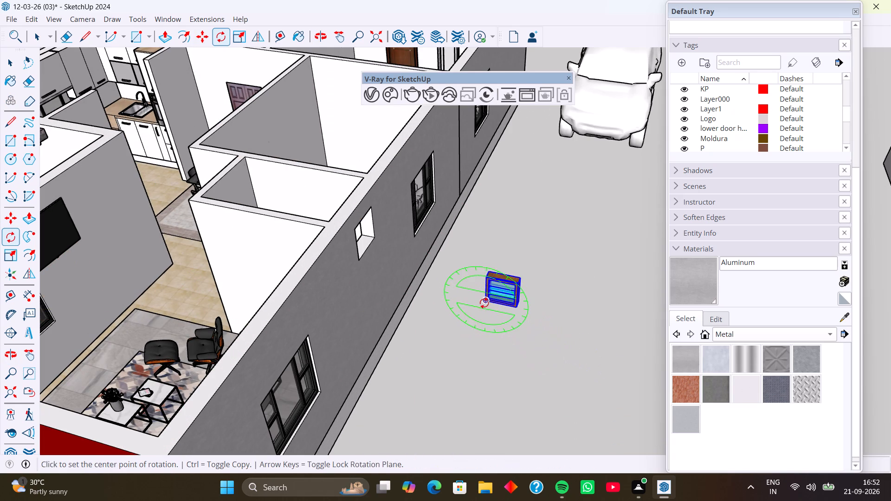
{"action": "key", "text": "Up"}
{"action": "left_click", "coordinate": [485, 302]}
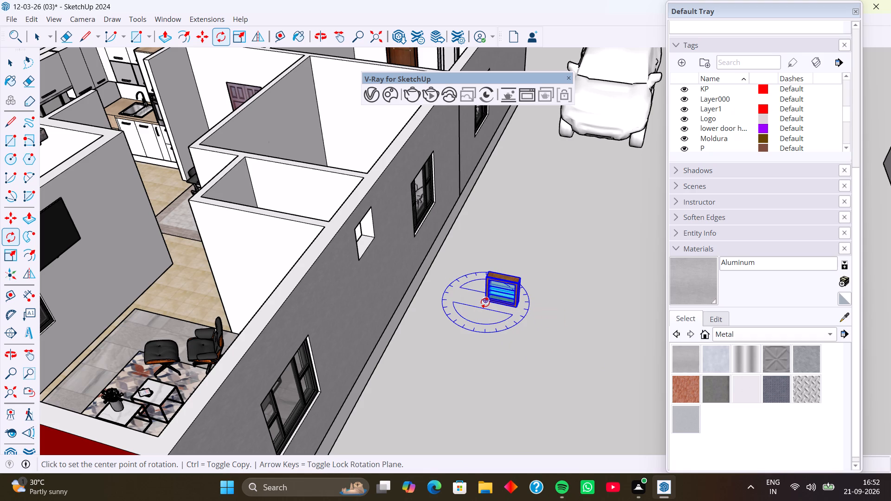
{"action": "left_click", "coordinate": [528, 314]}
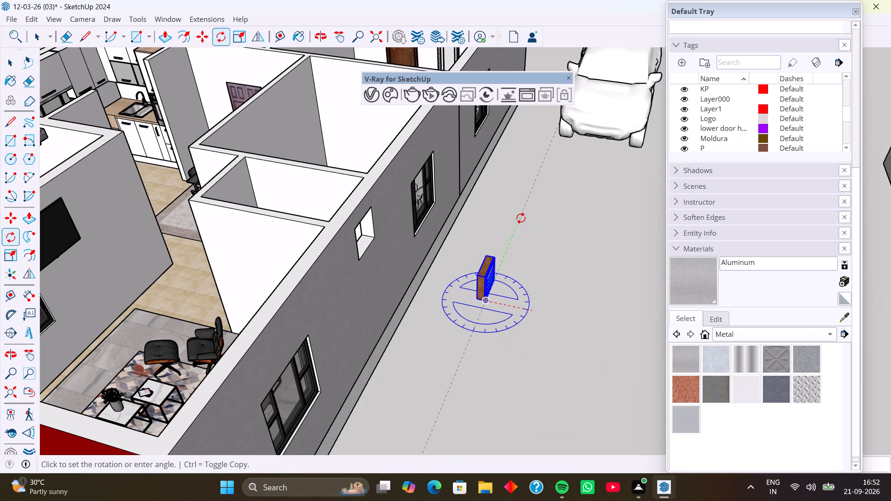
{"action": "left_click", "coordinate": [517, 214]}
Move the ventilator by its lower front corner onto the lower corner of the small opening between the side wall's larger windows.
{"action": "middle_click_drag", "start_coordinate": [562, 272], "coordinate": [444, 296]}
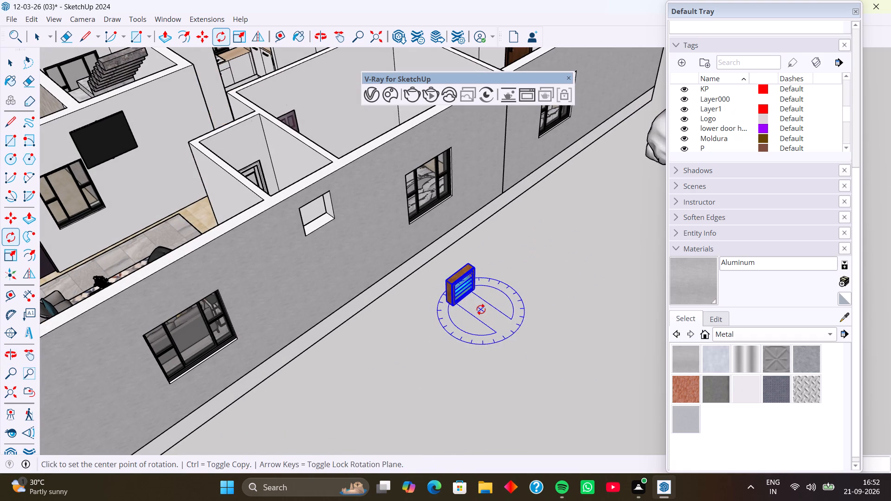
{"action": "key", "text": "m"}
{"action": "scroll", "coordinate": [454, 303], "scroll_direction": "up", "scroll_amount": 9}
{"action": "middle_click_drag", "start_coordinate": [470, 322], "coordinate": [426, 317]}
{"action": "scroll", "coordinate": [440, 306], "scroll_direction": "up", "scroll_amount": 1}
{"action": "middle_click_drag", "start_coordinate": [424, 299], "coordinate": [364, 260]}
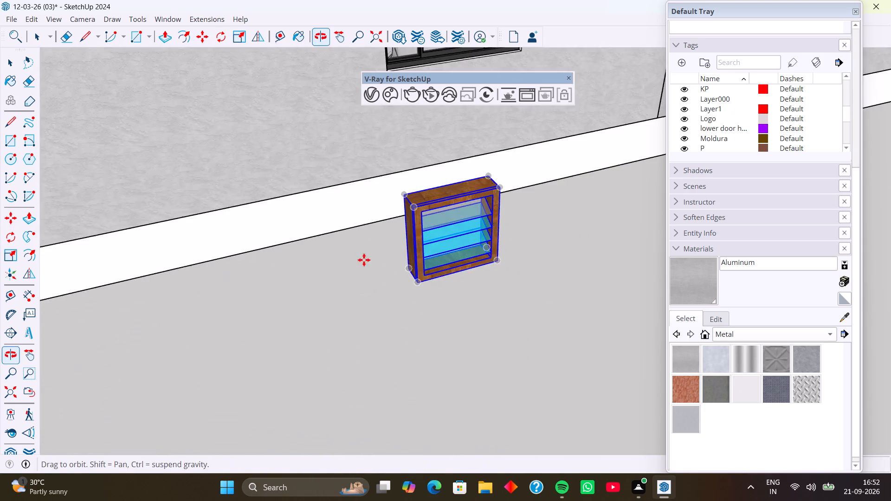
{"action": "scroll", "coordinate": [405, 266], "scroll_direction": "up", "scroll_amount": 8}
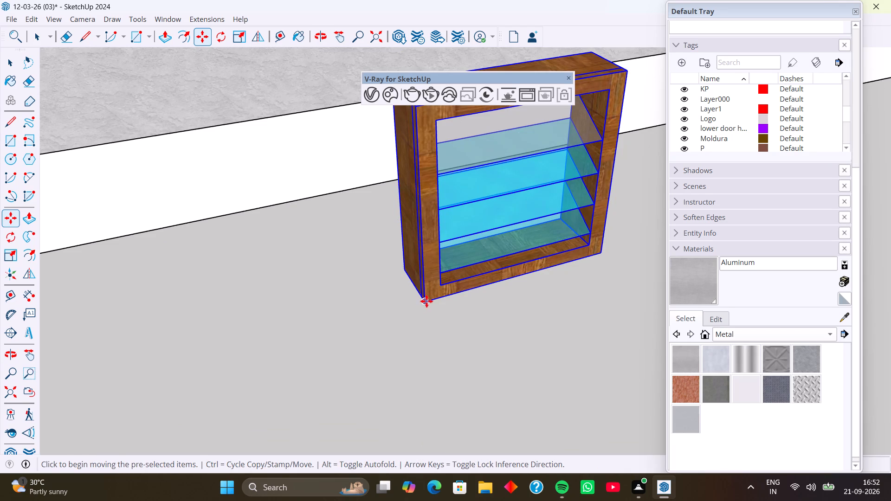
{"action": "left_click", "coordinate": [426, 301]}
{"action": "scroll", "coordinate": [261, 318], "scroll_direction": "down", "scroll_amount": 10}
{"action": "middle_click_drag", "start_coordinate": [262, 321], "coordinate": [483, 465], "text": "shift"}
{"action": "middle_click_drag", "start_coordinate": [261, 276], "coordinate": [380, 329], "text": "shift"}
{"action": "scroll", "coordinate": [308, 222], "scroll_direction": "up", "scroll_amount": 9}
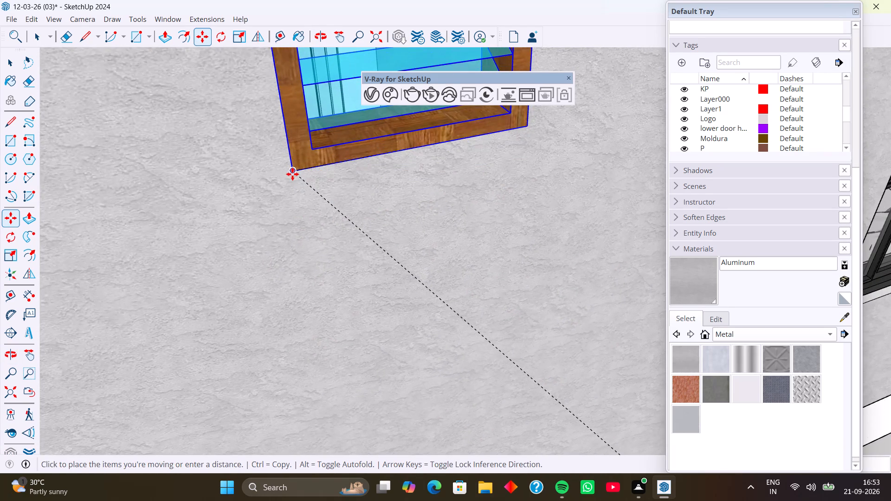
{"action": "left_click", "coordinate": [292, 174]}
Copy the ventilator from its lower corner to open ground near the car, outside the glass-railed sitting area end.
{"action": "scroll", "coordinate": [316, 260], "scroll_direction": "down", "scroll_amount": 11}
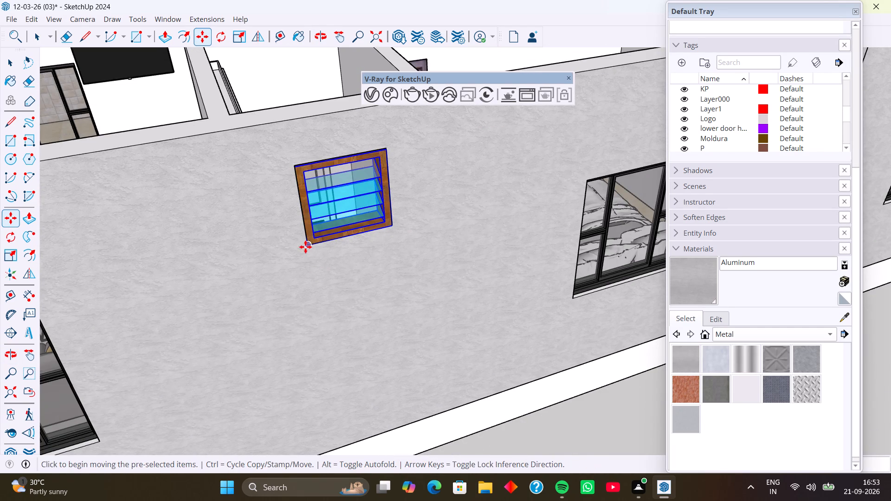
{"action": "left_click", "coordinate": [308, 244]}
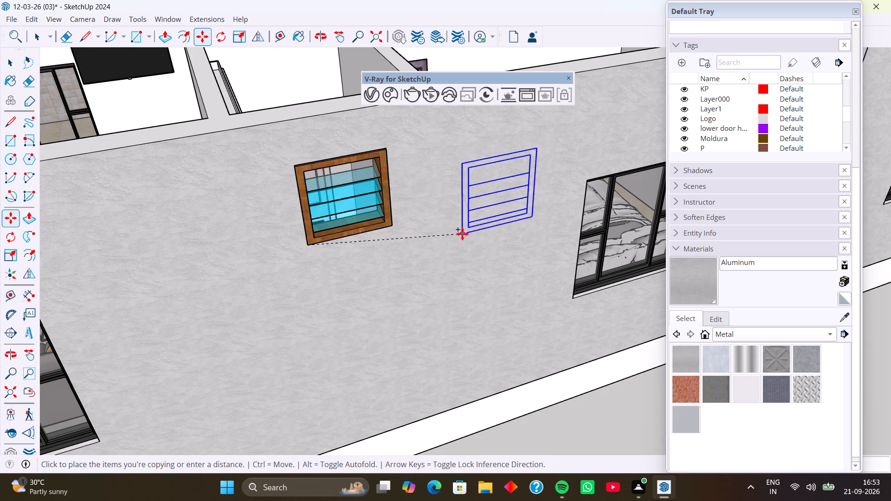
{"action": "scroll", "coordinate": [462, 236], "scroll_direction": "down", "scroll_amount": 5}
{"action": "middle_click_drag", "start_coordinate": [481, 250], "coordinate": [164, 296]}
{"action": "middle_click_drag", "start_coordinate": [488, 268], "coordinate": [135, 308], "text": "shift"}
{"action": "middle_click_drag", "start_coordinate": [344, 283], "coordinate": [208, 322]}
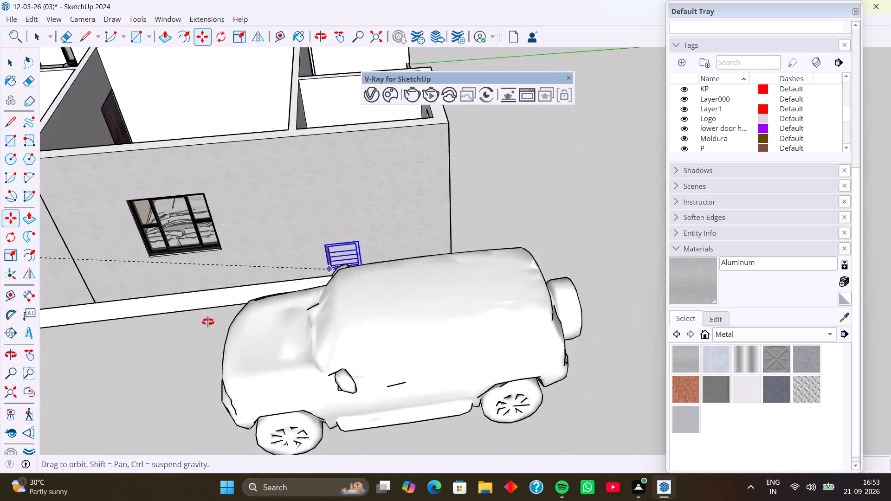
{"action": "middle_click_drag", "start_coordinate": [208, 322], "coordinate": [174, 325]}
{"action": "middle_click_drag", "start_coordinate": [454, 246], "coordinate": [227, 289]}
{"action": "middle_click_drag", "start_coordinate": [402, 251], "coordinate": [353, 245]}
{"action": "scroll", "coordinate": [410, 286], "scroll_direction": "down", "scroll_amount": 4}
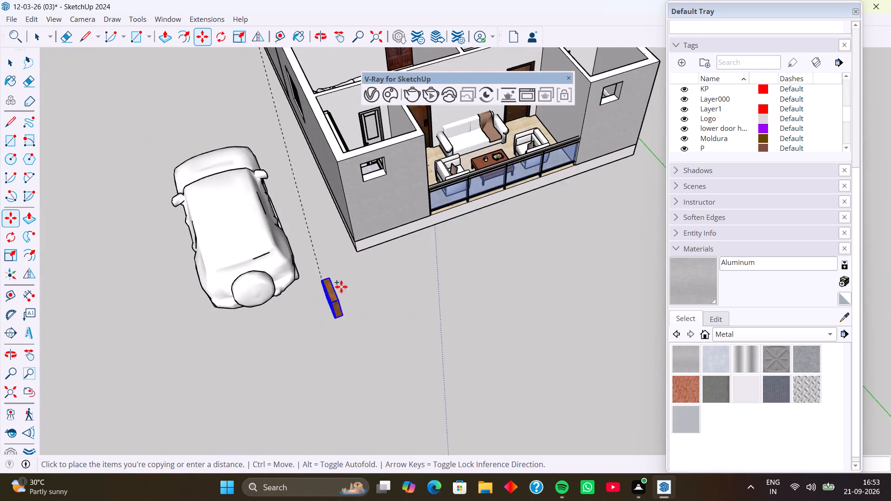
{"action": "scroll", "coordinate": [341, 287], "scroll_direction": "down", "scroll_amount": 3}
{"action": "middle_click_drag", "start_coordinate": [455, 284], "coordinate": [345, 291]}
{"action": "left_click", "coordinate": [350, 269]}
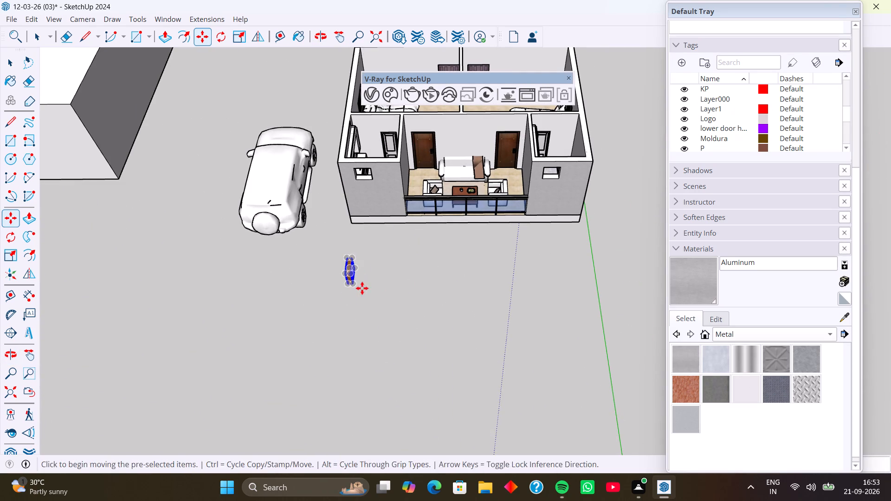
Rotate the copied ventilator 90 degrees about the vertical blue axis at its lower corner, parallel to the sitting-area end wall.
{"action": "middle_click_drag", "start_coordinate": [361, 288], "coordinate": [425, 274]}
{"action": "scroll", "coordinate": [375, 305], "scroll_direction": "up", "scroll_amount": 7}
{"action": "middle_click_drag", "start_coordinate": [397, 309], "coordinate": [475, 291]}
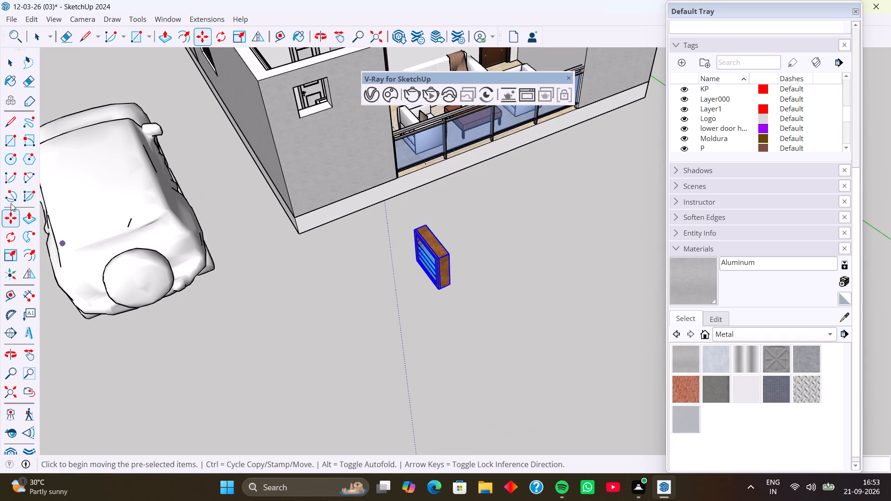
{"action": "left_click", "coordinate": [13, 236]}
{"action": "scroll", "coordinate": [340, 316], "scroll_direction": "up", "scroll_amount": 1}
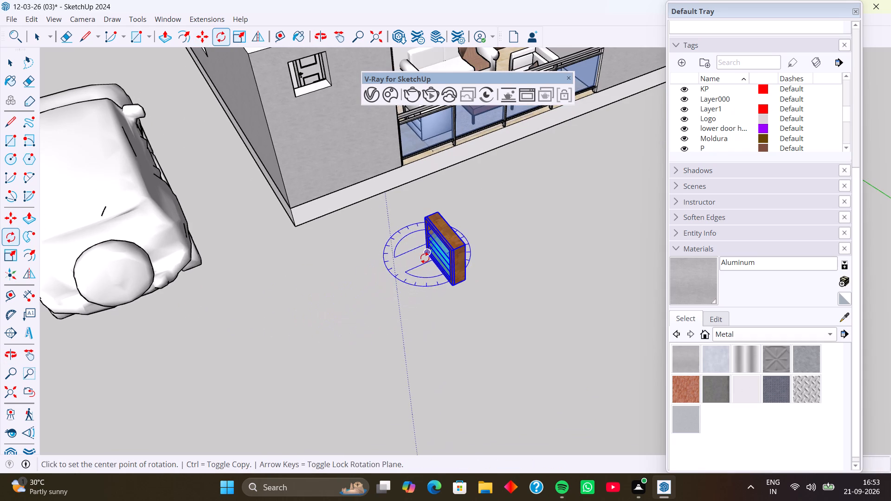
{"action": "key", "text": "Up"}
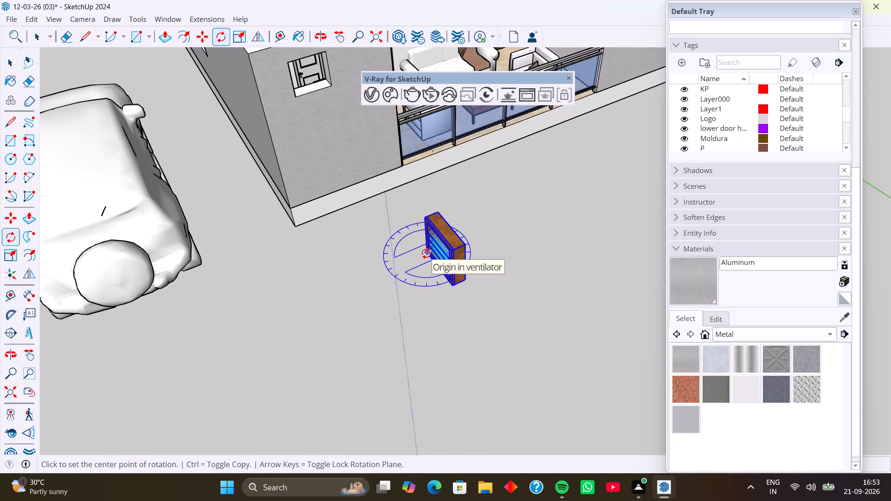
{"action": "left_click", "coordinate": [426, 253]}
{"action": "left_click", "coordinate": [464, 310]}
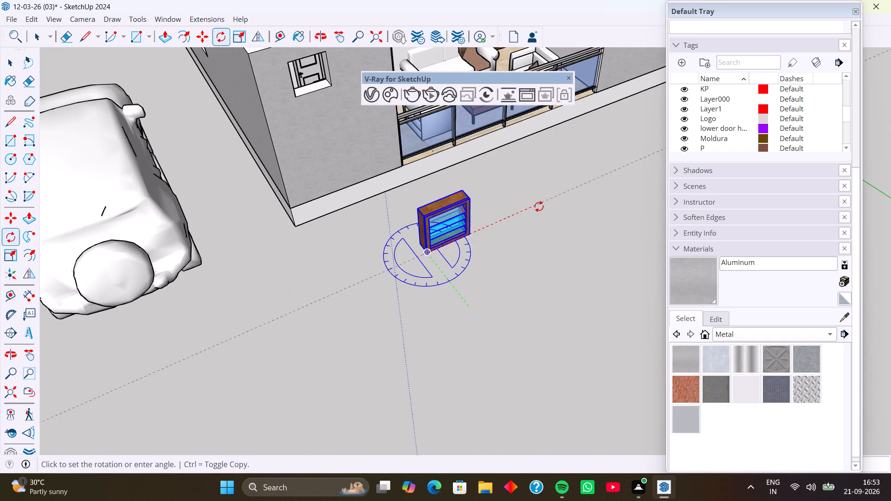
{"action": "left_click", "coordinate": [538, 201]}
Move the ventilator by its lower front corner onto the lower corner of the small opening in the end wall beside the car.
{"action": "key", "text": "m"}
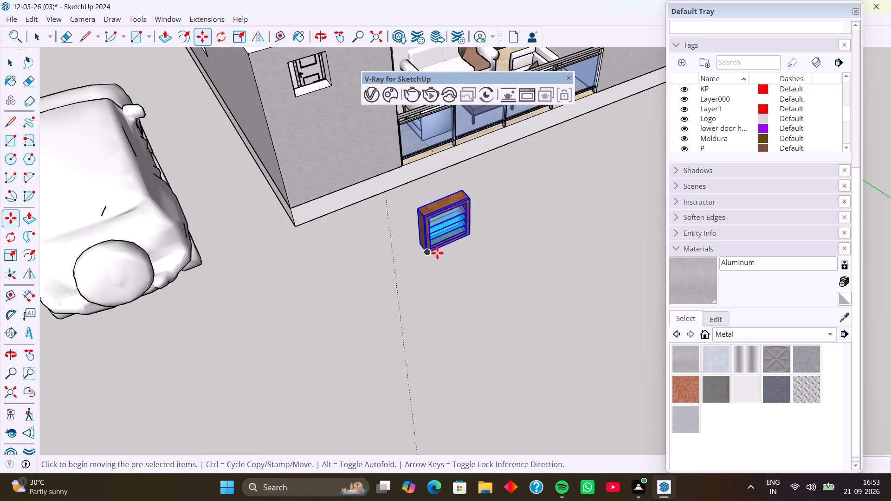
{"action": "scroll", "coordinate": [434, 245], "scroll_direction": "up", "scroll_amount": 11}
{"action": "left_click", "coordinate": [417, 233]}
{"action": "scroll", "coordinate": [258, 255], "scroll_direction": "down", "scroll_amount": 4}
{"action": "scroll", "coordinate": [346, 317], "scroll_direction": "down", "scroll_amount": 5}
{"action": "middle_click_drag", "start_coordinate": [338, 267], "coordinate": [402, 500], "text": "shift"}
{"action": "scroll", "coordinate": [358, 341], "scroll_direction": "down", "scroll_amount": 6}
{"action": "middle_click_drag", "start_coordinate": [279, 263], "coordinate": [394, 378], "text": "shift"}
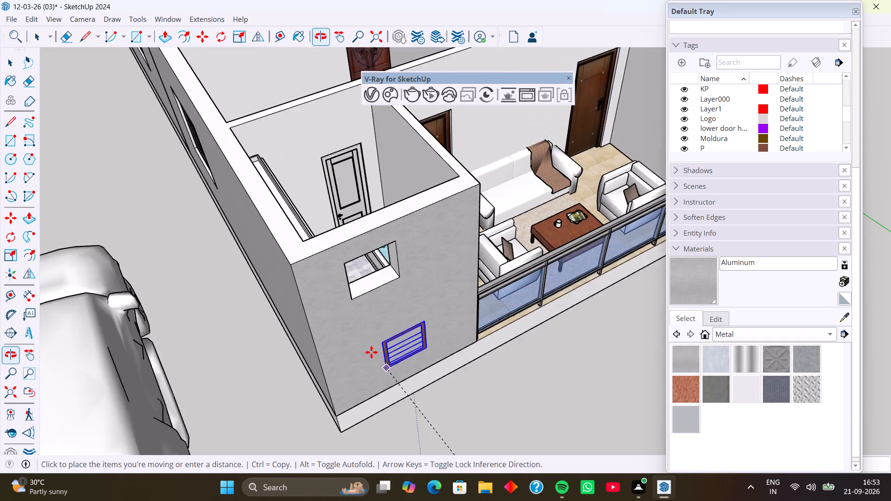
{"action": "scroll", "coordinate": [347, 324], "scroll_direction": "up", "scroll_amount": 11}
{"action": "left_click", "coordinate": [359, 272]}
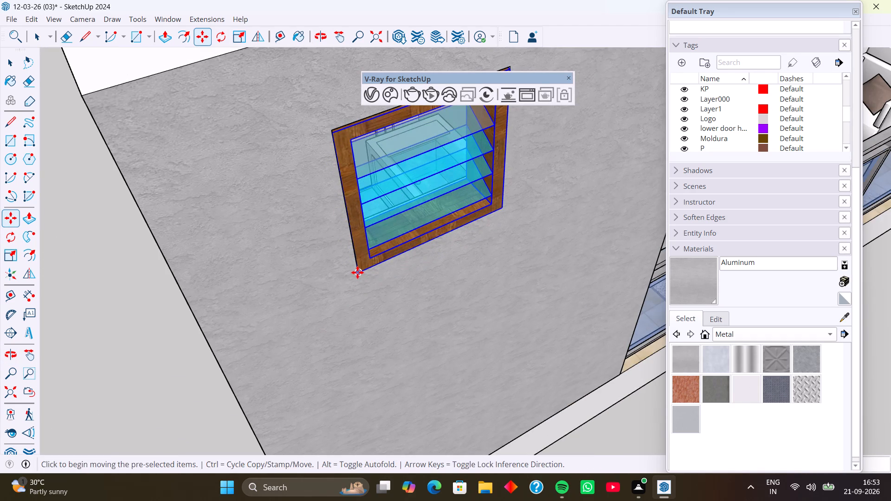
Copy the ventilator from its lower corner into the matching small opening across the glass-railed sitting area, and clear the selection.
{"action": "left_click", "coordinate": [357, 272]}
{"action": "scroll", "coordinate": [467, 281], "scroll_direction": "down", "scroll_amount": 9}
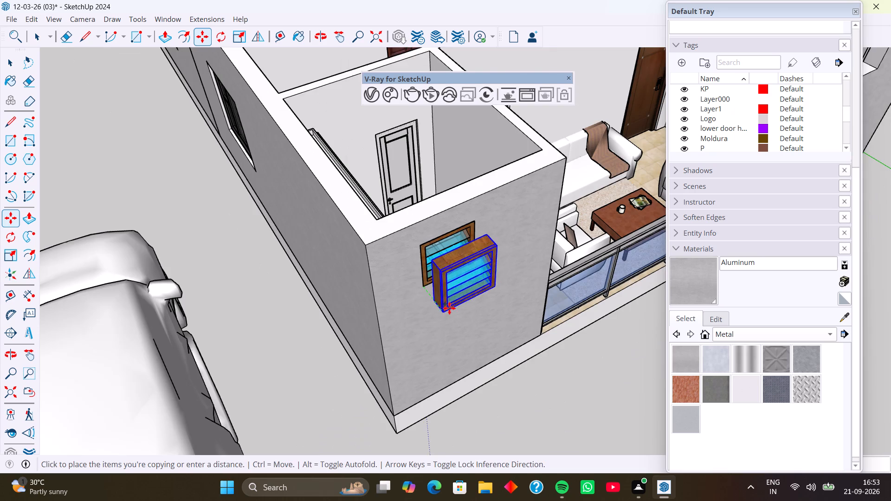
{"action": "scroll", "coordinate": [449, 308], "scroll_direction": "down", "scroll_amount": 4}
{"action": "middle_click_drag", "start_coordinate": [483, 310], "coordinate": [154, 347]}
{"action": "middle_click_drag", "start_coordinate": [423, 273], "coordinate": [239, 357], "text": "shift"}
{"action": "scroll", "coordinate": [275, 297], "scroll_direction": "up", "scroll_amount": 6}
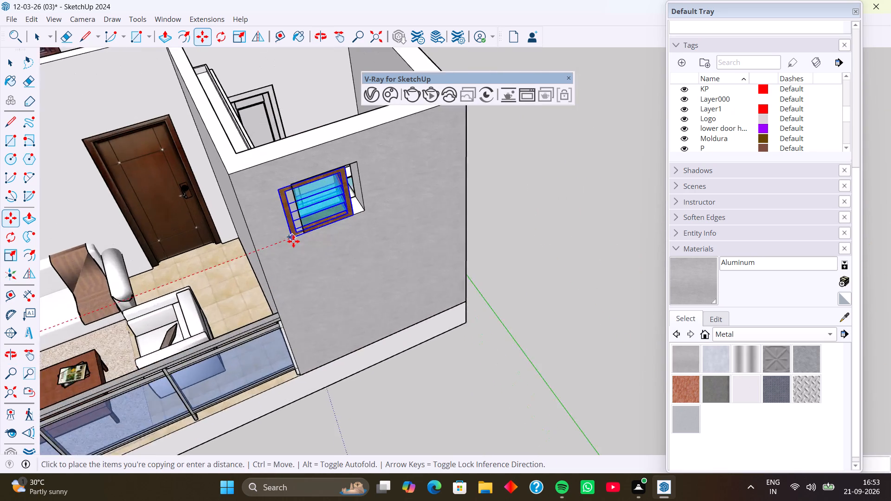
{"action": "scroll", "coordinate": [293, 241], "scroll_direction": "up", "scroll_amount": 5}
{"action": "left_click", "coordinate": [313, 228]}
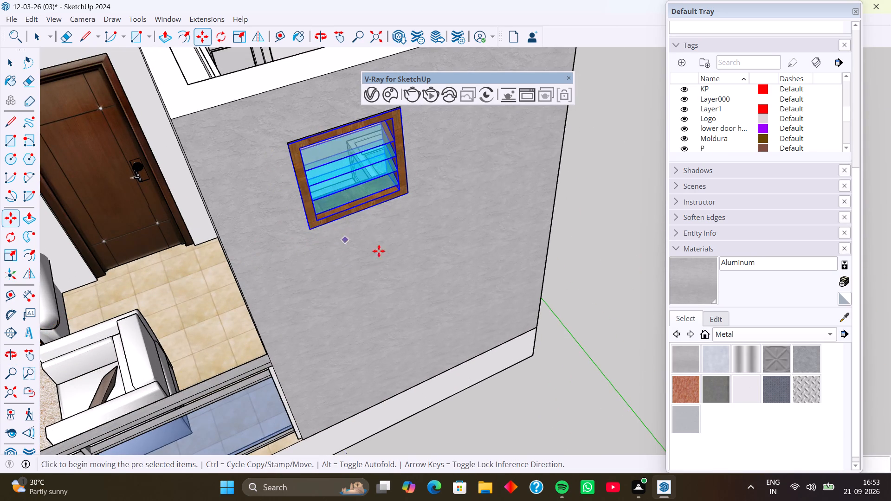
{"action": "scroll", "coordinate": [329, 308], "scroll_direction": "down", "scroll_amount": 4}
{"action": "middle_click_drag", "start_coordinate": [355, 285], "coordinate": [315, 220]}
{"action": "scroll", "coordinate": [328, 292], "scroll_direction": "down", "scroll_amount": 5}
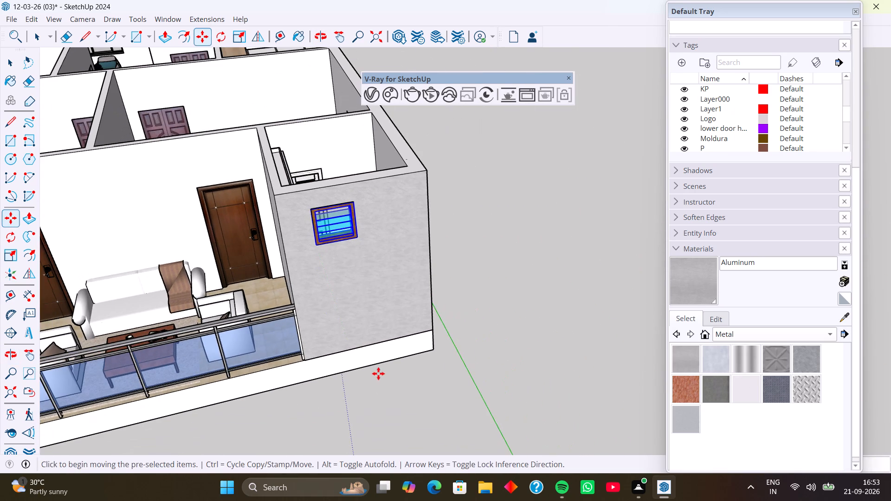
{"action": "key", "text": "space"}
{"action": "left_click", "coordinate": [416, 389]}
Delete the vertical seam edge between the outer side wall's two windows nearest the car, and its continuation across the wall top.
{"action": "scroll", "coordinate": [365, 279], "scroll_direction": "down", "scroll_amount": 9}
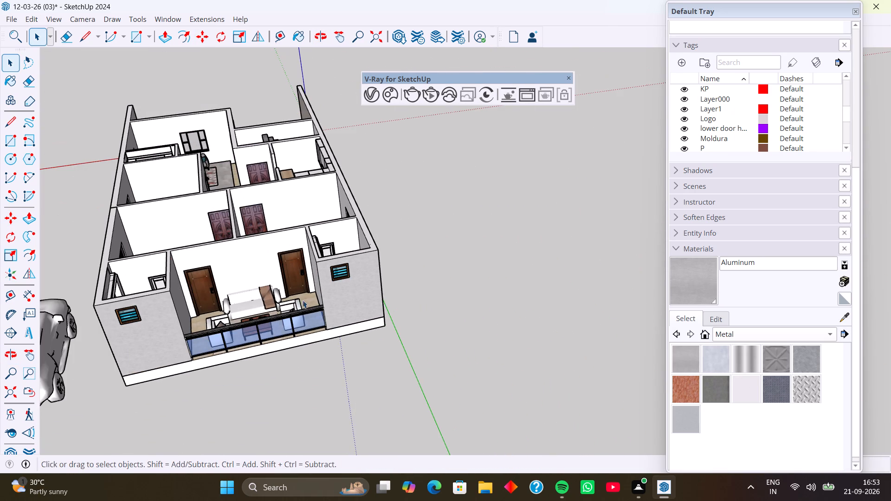
{"action": "middle_click_drag", "start_coordinate": [303, 303], "coordinate": [561, 300]}
{"action": "middle_click_drag", "start_coordinate": [422, 372], "coordinate": [575, 340]}
{"action": "scroll", "coordinate": [447, 414], "scroll_direction": "down", "scroll_amount": 5}
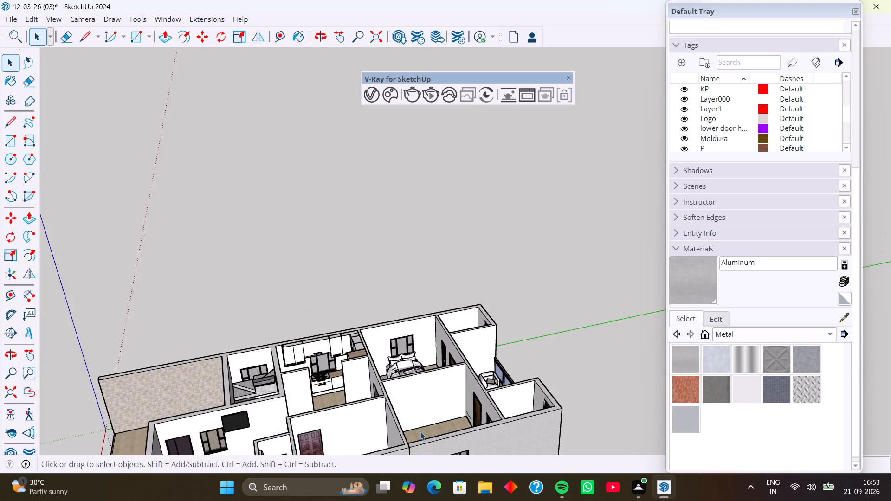
{"action": "scroll", "coordinate": [419, 425], "scroll_direction": "down", "scroll_amount": 4}
{"action": "middle_click_drag", "start_coordinate": [411, 443], "coordinate": [379, 301], "text": "shift"}
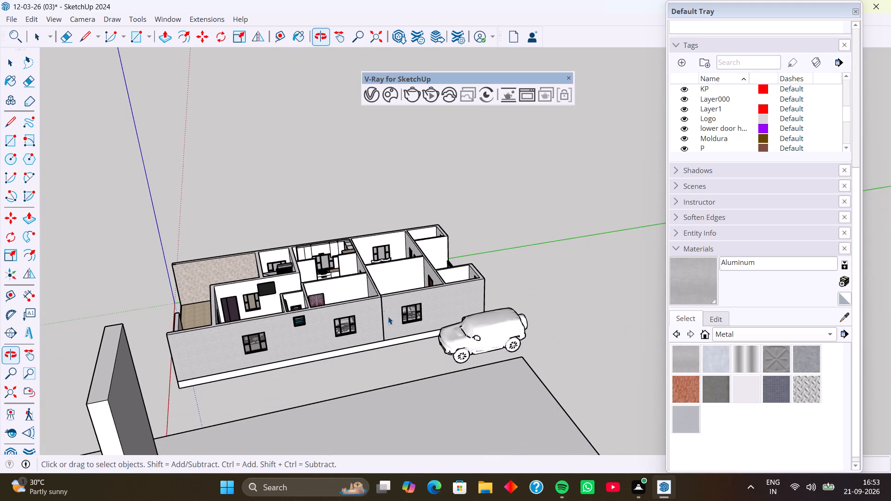
{"action": "left_click", "coordinate": [383, 315]}
{"action": "left_click", "coordinate": [383, 315]}
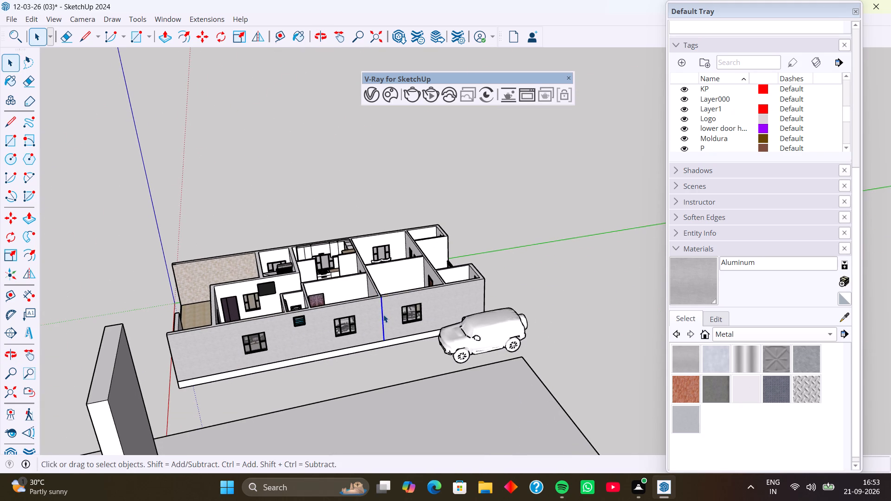
{"action": "key", "text": "Delete"}
{"action": "scroll", "coordinate": [382, 296], "scroll_direction": "up", "scroll_amount": 6}
{"action": "middle_click_drag", "start_coordinate": [382, 299], "coordinate": [375, 359]}
{"action": "scroll", "coordinate": [377, 316], "scroll_direction": "up", "scroll_amount": 4}
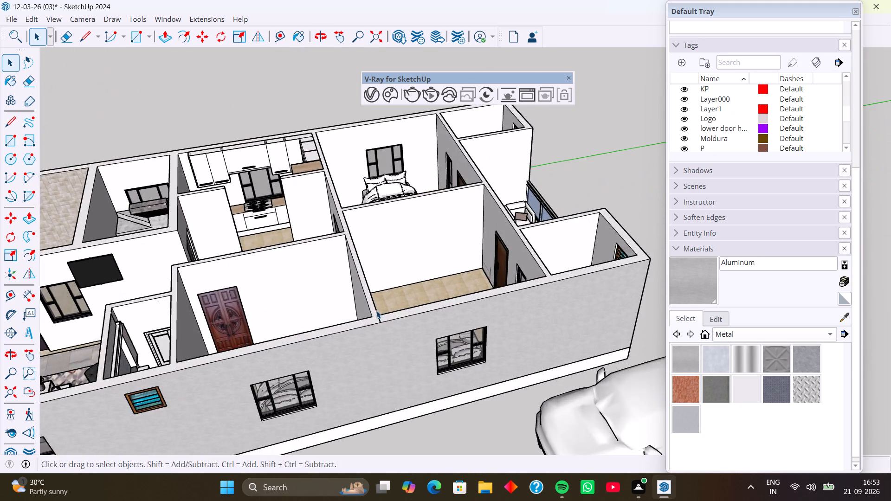
{"action": "scroll", "coordinate": [376, 310], "scroll_direction": "up", "scroll_amount": 7}
{"action": "left_click", "coordinate": [382, 324]}
{"action": "key", "text": "Delete"}
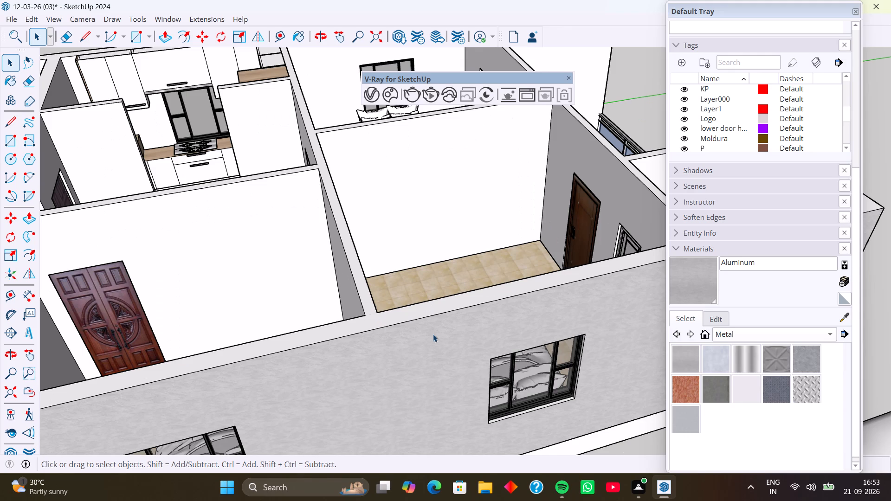
Delete the car standing beside the outer side wall.
{"action": "scroll", "coordinate": [420, 348], "scroll_direction": "down", "scroll_amount": 13}
{"action": "middle_click_drag", "start_coordinate": [460, 387], "coordinate": [401, 306]}
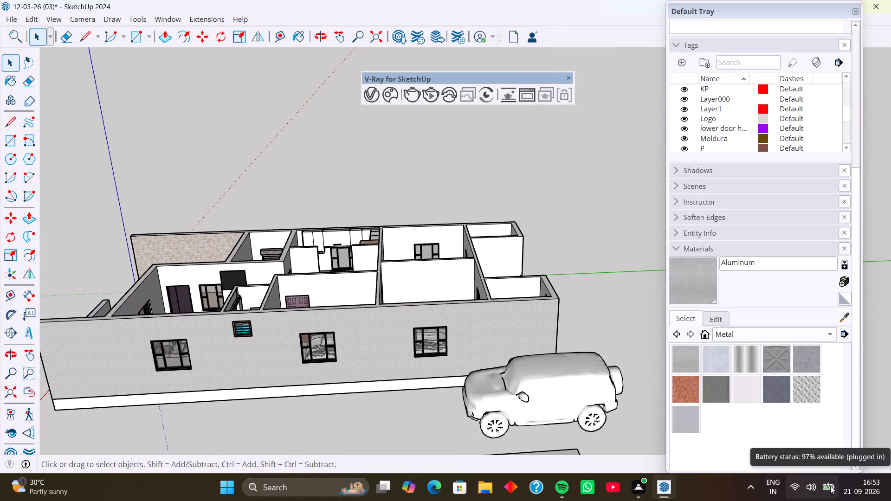
{"action": "scroll", "coordinate": [440, 354], "scroll_direction": "down", "scroll_amount": 4}
{"action": "middle_click_drag", "start_coordinate": [389, 363], "coordinate": [466, 361]}
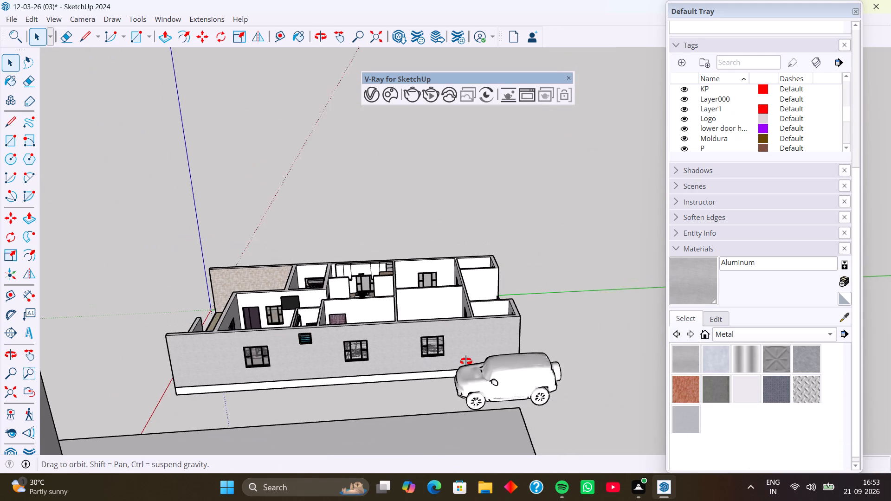
{"action": "middle_click_drag", "start_coordinate": [466, 361], "coordinate": [536, 373]}
{"action": "scroll", "coordinate": [470, 388], "scroll_direction": "down", "scroll_amount": 4}
{"action": "middle_click_drag", "start_coordinate": [461, 405], "coordinate": [613, 389]}
{"action": "middle_click_drag", "start_coordinate": [538, 369], "coordinate": [466, 236]}
{"action": "middle_click_drag", "start_coordinate": [454, 258], "coordinate": [548, 412]}
{"action": "middle_click_drag", "start_coordinate": [484, 298], "coordinate": [470, 260]}
{"action": "left_click", "coordinate": [450, 164]}
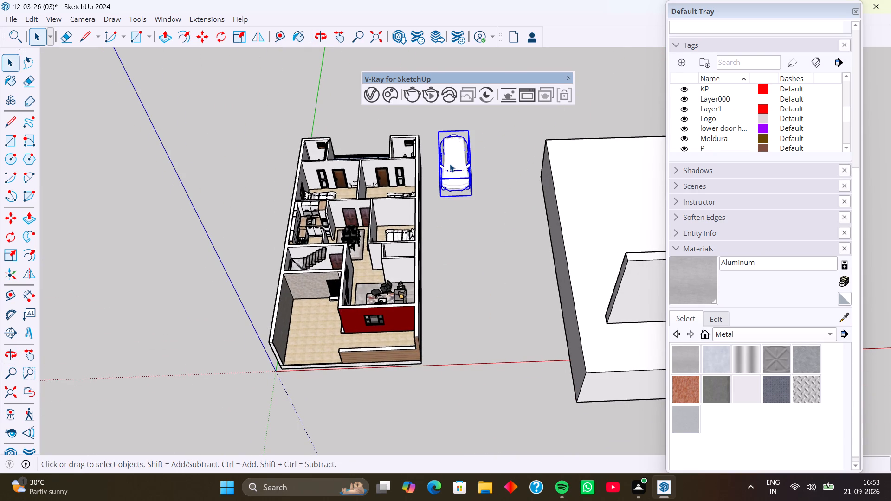
{"action": "key", "text": "Delete"}
Delete the large plain box beside the house and the small slab left with it.
{"action": "scroll", "coordinate": [465, 256], "scroll_direction": "down", "scroll_amount": 6}
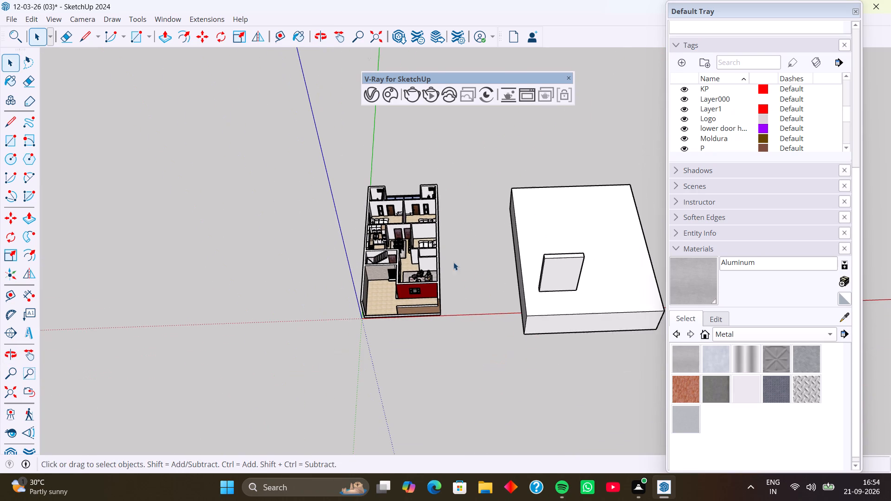
{"action": "middle_click_drag", "start_coordinate": [455, 259], "coordinate": [339, 220]}
{"action": "left_click", "coordinate": [484, 254]}
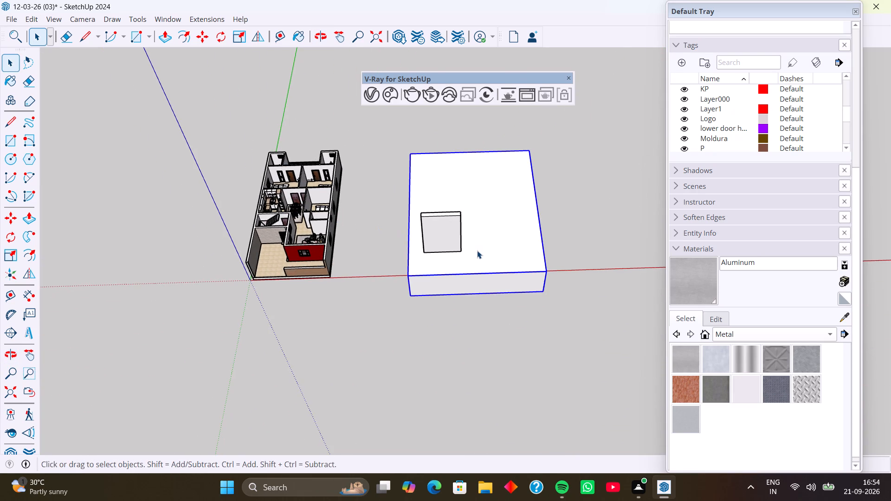
{"action": "key", "text": "Delete"}
{"action": "left_click", "coordinate": [441, 232]}
{"action": "key", "text": "Delete"}
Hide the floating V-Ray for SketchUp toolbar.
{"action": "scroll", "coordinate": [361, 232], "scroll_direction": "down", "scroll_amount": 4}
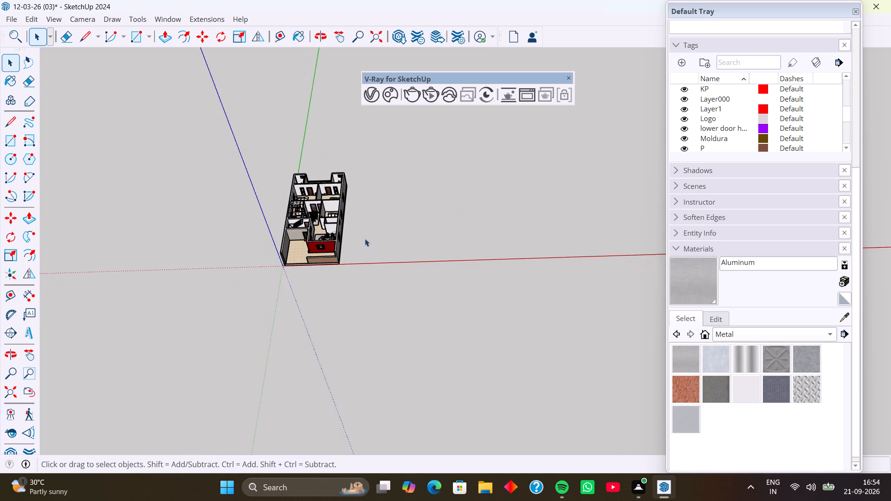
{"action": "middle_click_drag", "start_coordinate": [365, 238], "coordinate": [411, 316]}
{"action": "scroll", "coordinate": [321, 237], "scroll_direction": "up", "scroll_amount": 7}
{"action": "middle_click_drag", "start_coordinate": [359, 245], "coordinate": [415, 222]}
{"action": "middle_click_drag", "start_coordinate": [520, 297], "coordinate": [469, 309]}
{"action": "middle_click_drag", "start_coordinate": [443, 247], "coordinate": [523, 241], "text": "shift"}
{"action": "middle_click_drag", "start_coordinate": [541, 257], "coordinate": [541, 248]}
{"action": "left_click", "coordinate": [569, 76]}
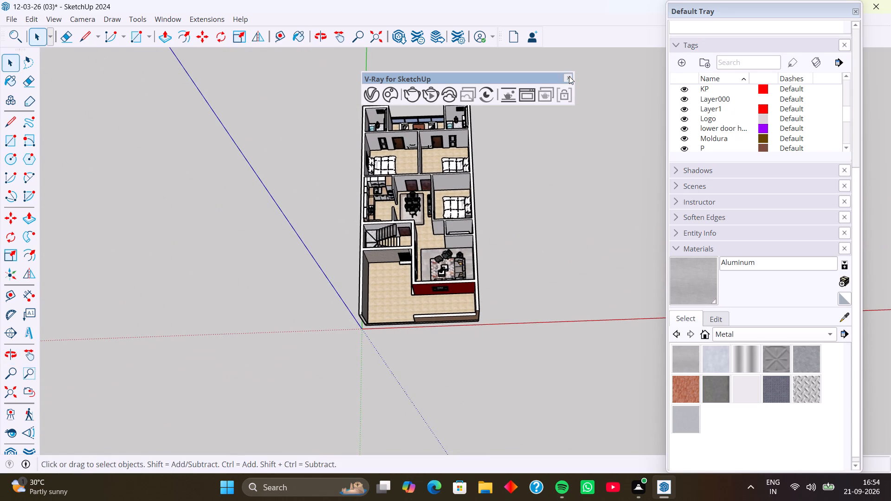
Frame the whole house from above, show the V-Ray for SketchUp toolbar again and start an interactive render.
{"action": "middle_click_drag", "start_coordinate": [556, 175], "coordinate": [534, 180], "text": "shift"}
{"action": "middle_click_drag", "start_coordinate": [471, 298], "coordinate": [435, 258]}
{"action": "scroll", "coordinate": [426, 263], "scroll_direction": "up", "scroll_amount": 1}
{"action": "middle_click_drag", "start_coordinate": [445, 276], "coordinate": [447, 271]}
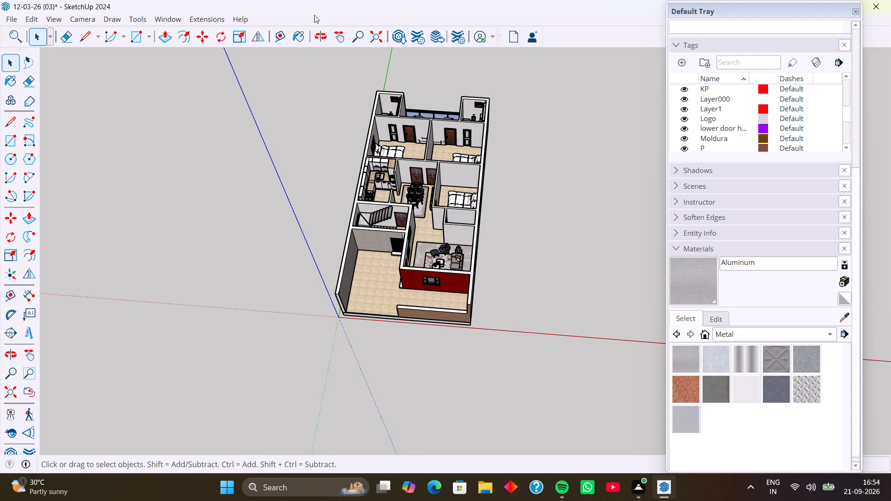
{"action": "right_click", "coordinate": [314, 15]}
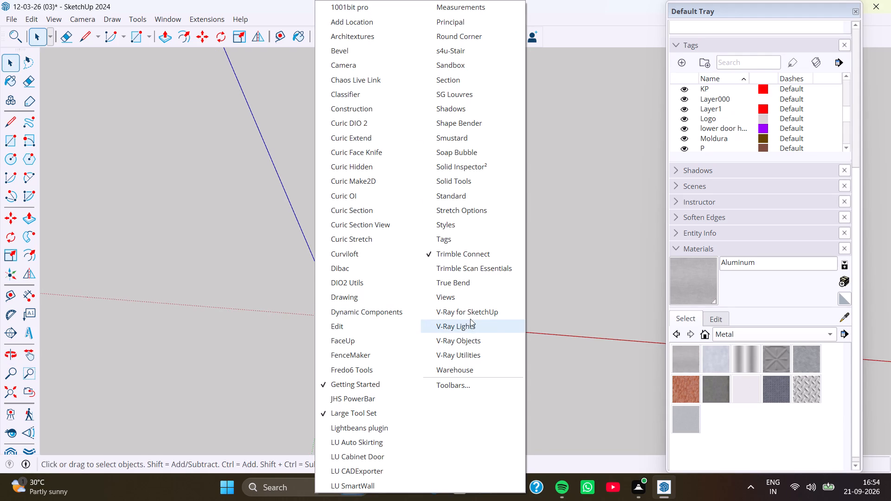
{"action": "left_click", "coordinate": [474, 314]}
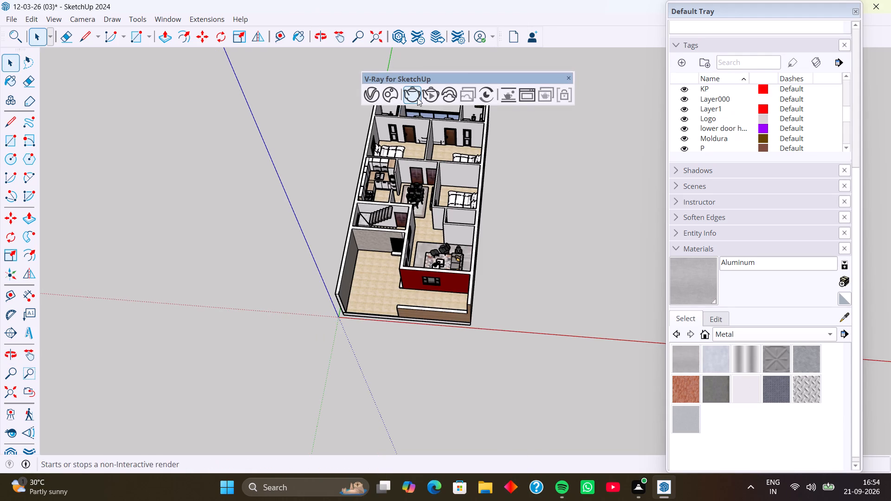
{"action": "left_click", "coordinate": [429, 95]}
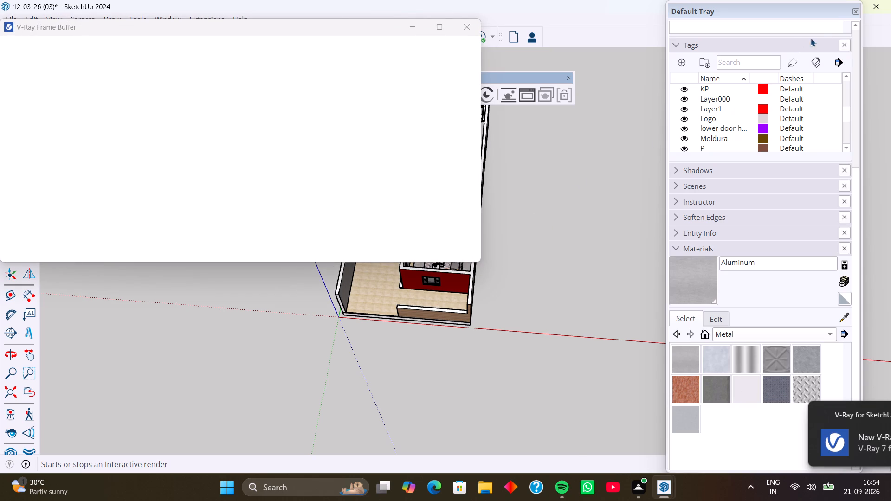
Close the Default Tray.
{"action": "left_click", "coordinate": [855, 11]}
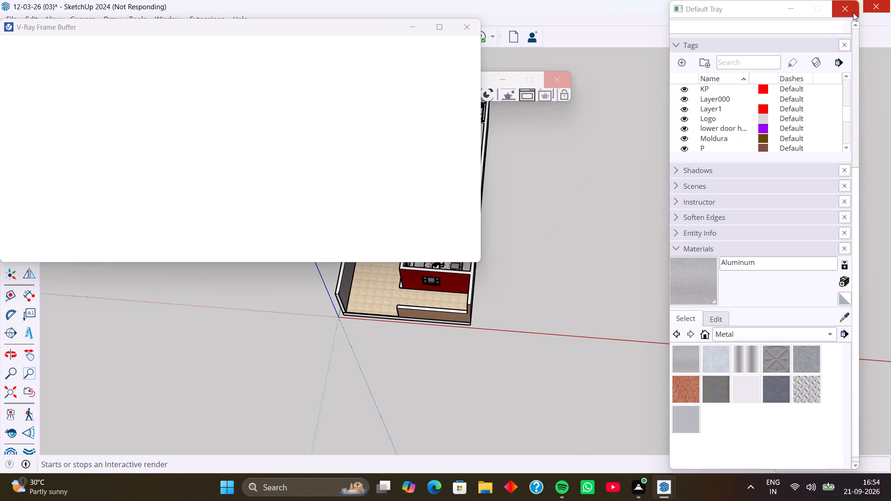
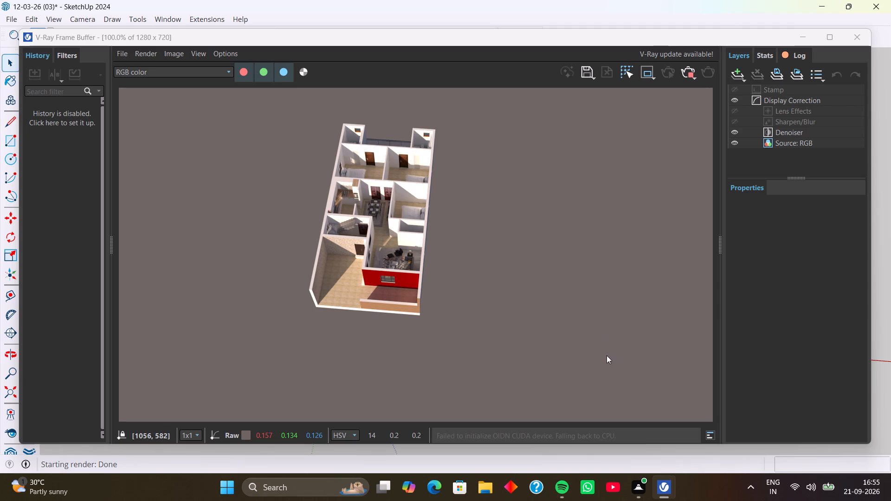
Examine the finished render of the roofless house floor plan up close, checking the staircase, dining area, living room and front facade.
{"action": "scroll", "coordinate": [361, 231], "scroll_direction": "up", "scroll_amount": 3}
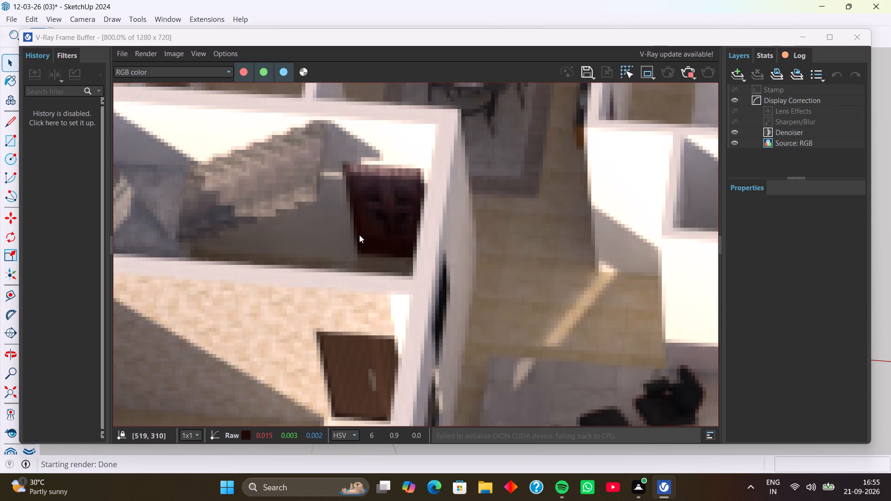
{"action": "scroll", "coordinate": [384, 228], "scroll_direction": "down", "scroll_amount": 3}
{"action": "middle_click_drag", "start_coordinate": [357, 231], "coordinate": [373, 228]}
{"action": "scroll", "coordinate": [354, 212], "scroll_direction": "up", "scroll_amount": 3}
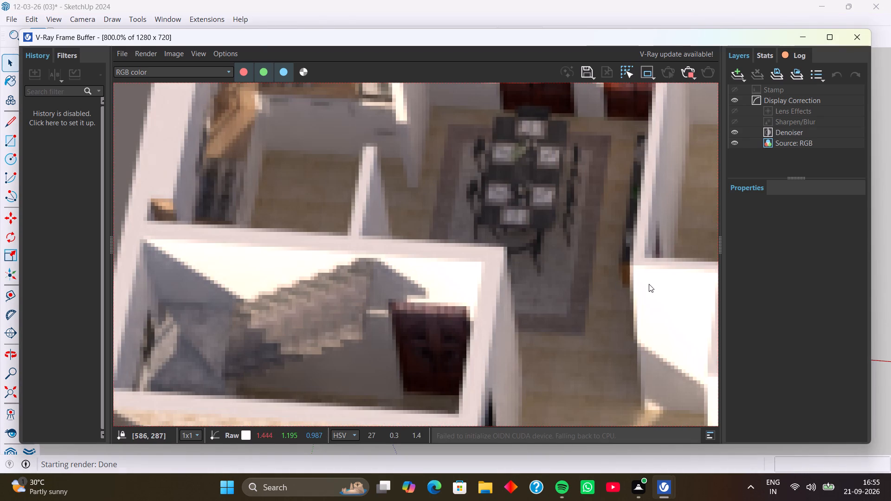
{"action": "scroll", "coordinate": [499, 261], "scroll_direction": "down", "scroll_amount": 4}
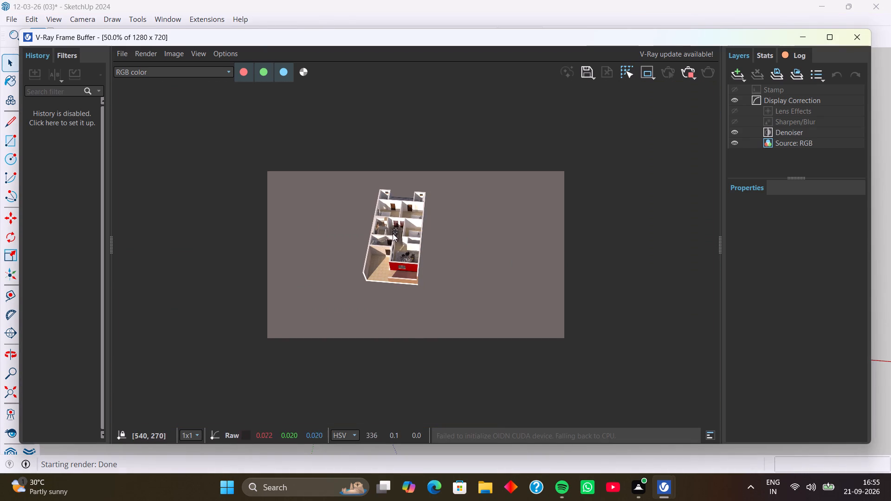
{"action": "scroll", "coordinate": [394, 237], "scroll_direction": "up", "scroll_amount": 2}
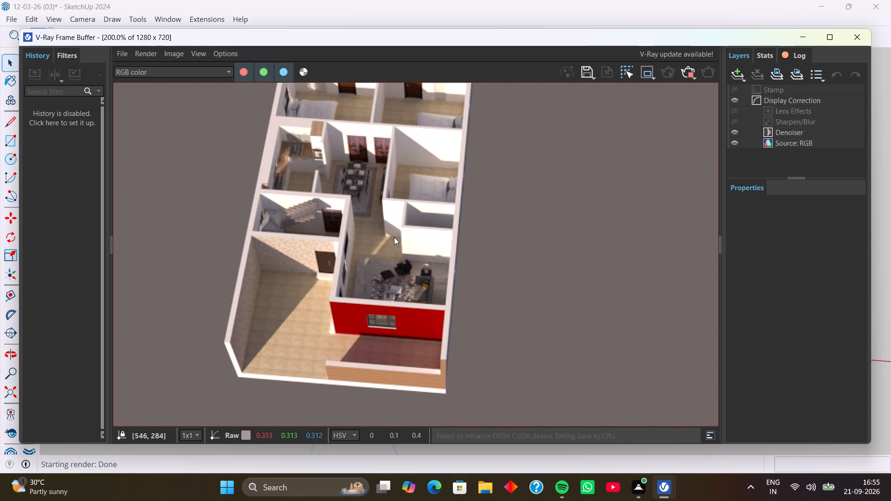
{"action": "scroll", "coordinate": [390, 263], "scroll_direction": "down", "scroll_amount": 1}
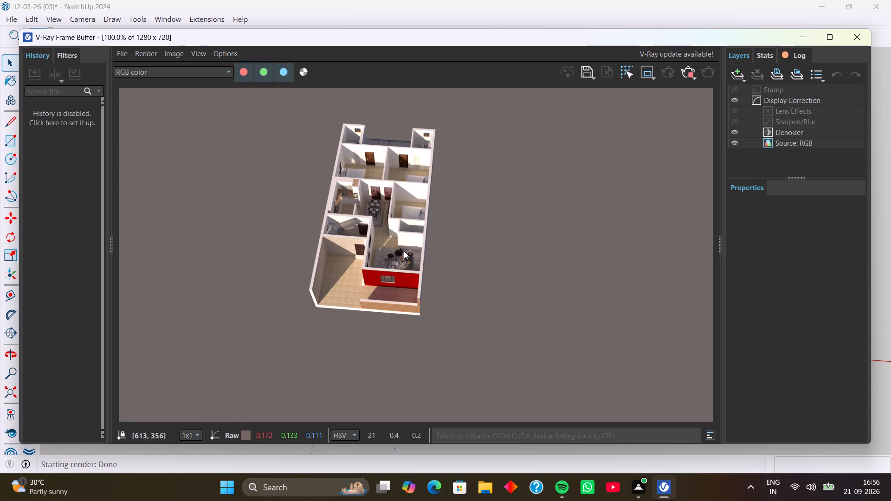
{"action": "middle_click_drag", "start_coordinate": [404, 251], "coordinate": [406, 273]}
{"action": "scroll", "coordinate": [399, 246], "scroll_direction": "up", "scroll_amount": 1}
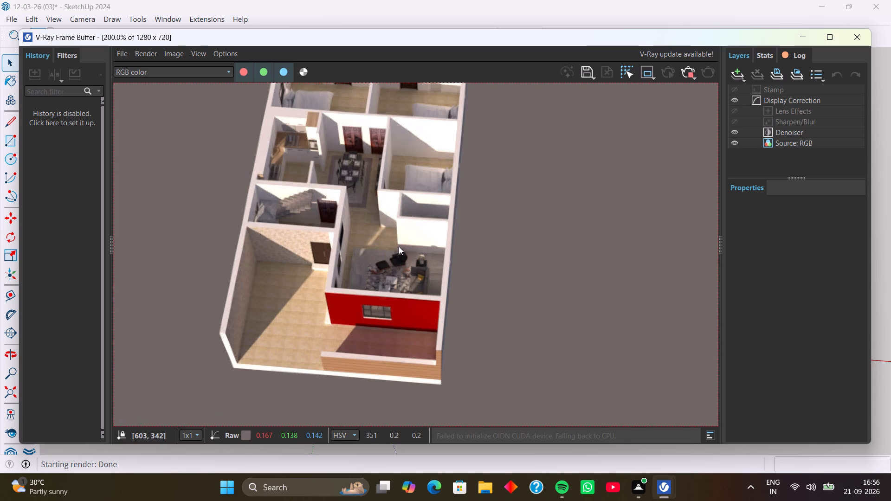
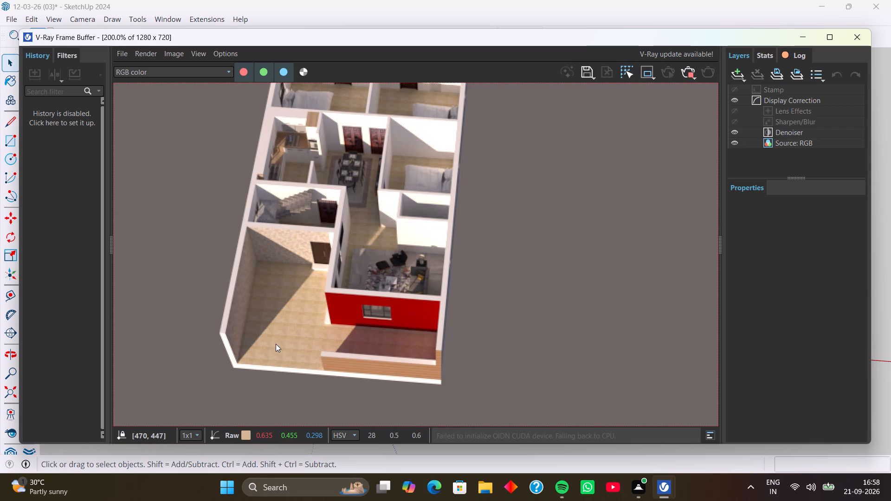
Check the full render of the roofless house once more and close the V-Ray Frame Buffer.
{"action": "scroll", "coordinate": [276, 344], "scroll_direction": "down", "scroll_amount": 3}
{"action": "scroll", "coordinate": [386, 248], "scroll_direction": "up", "scroll_amount": 3}
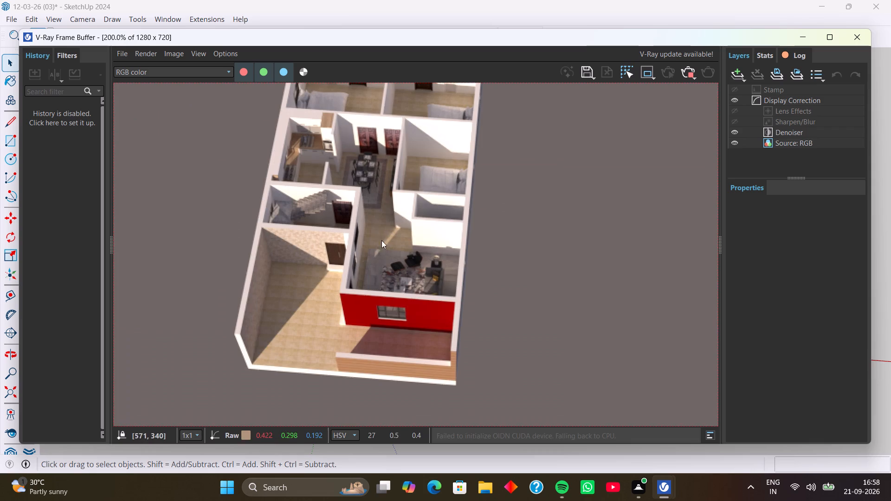
{"action": "scroll", "coordinate": [357, 234], "scroll_direction": "down", "scroll_amount": 1}
{"action": "middle_click_drag", "start_coordinate": [357, 220], "coordinate": [358, 269]}
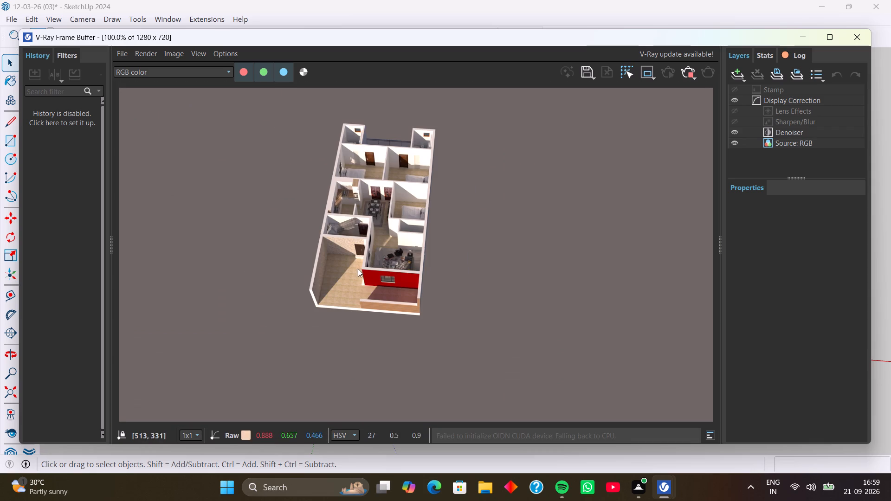
{"action": "middle_click_drag", "start_coordinate": [358, 269], "coordinate": [358, 272]}
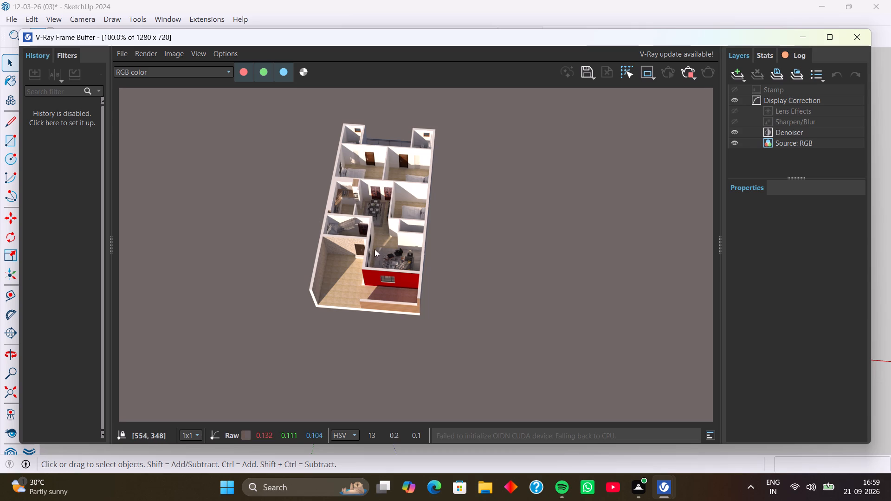
{"action": "middle_click", "coordinate": [370, 279]}
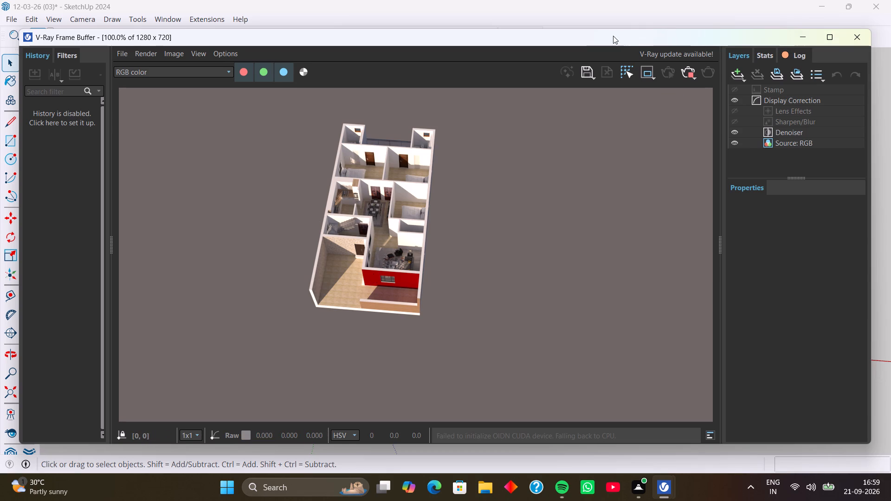
{"action": "left_click_drag", "start_coordinate": [613, 36], "coordinate": [584, 113]}
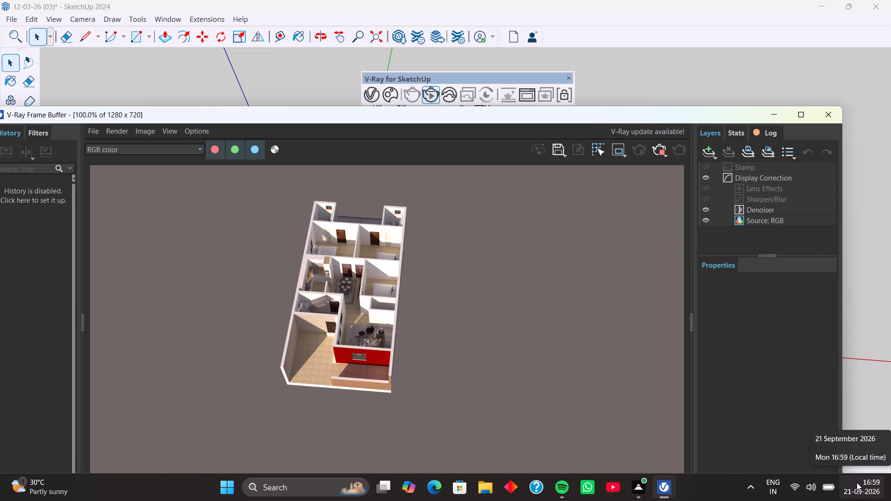
{"action": "scroll", "coordinate": [864, 478], "scroll_direction": "up", "scroll_amount": 1}
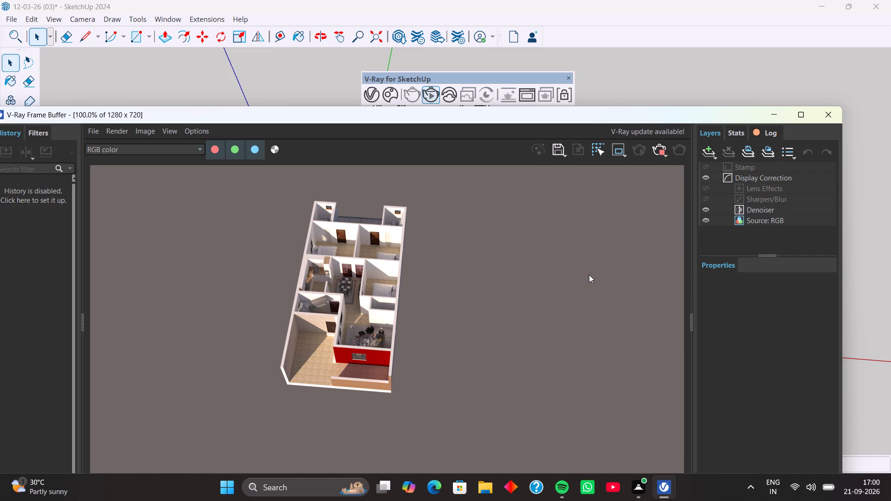
{"action": "left_click", "coordinate": [818, 116]}
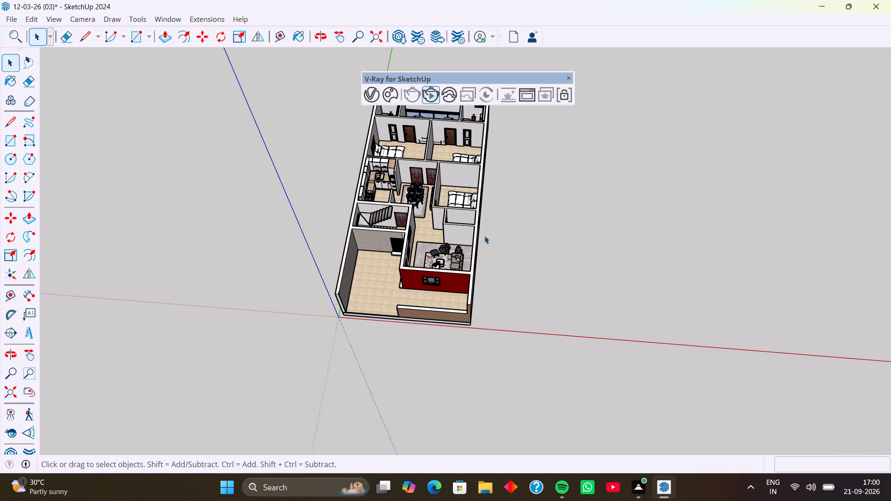
Examine the furnished house model from above, checking the bedrooms, kitchen, dining area, bathrooms and rear sitting area.
{"action": "middle_click_drag", "start_coordinate": [484, 236], "coordinate": [533, 235]}
{"action": "middle_click", "coordinate": [492, 213]}
{"action": "scroll", "coordinate": [492, 213], "scroll_direction": "down", "scroll_amount": 3}
{"action": "middle_click_drag", "start_coordinate": [495, 199], "coordinate": [471, 286], "text": "shift"}
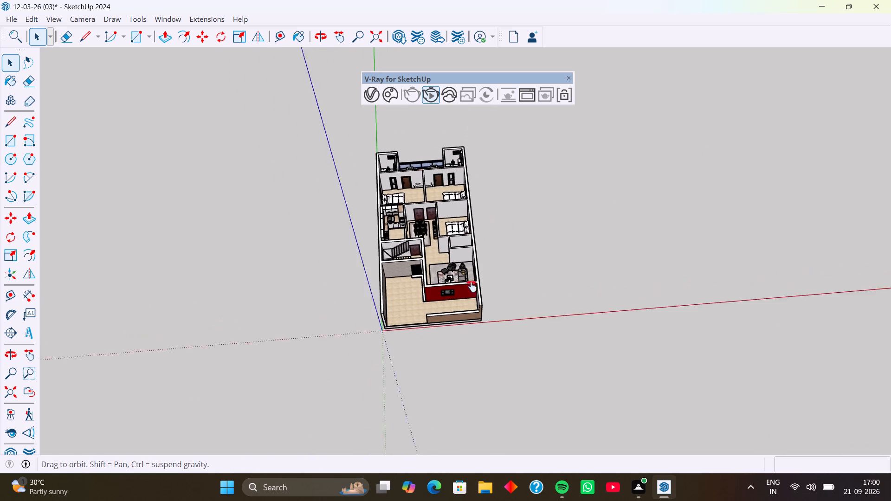
{"action": "middle_click_drag", "start_coordinate": [471, 286], "coordinate": [471, 294], "text": "shift"}
{"action": "scroll", "coordinate": [448, 271], "scroll_direction": "up", "scroll_amount": 3}
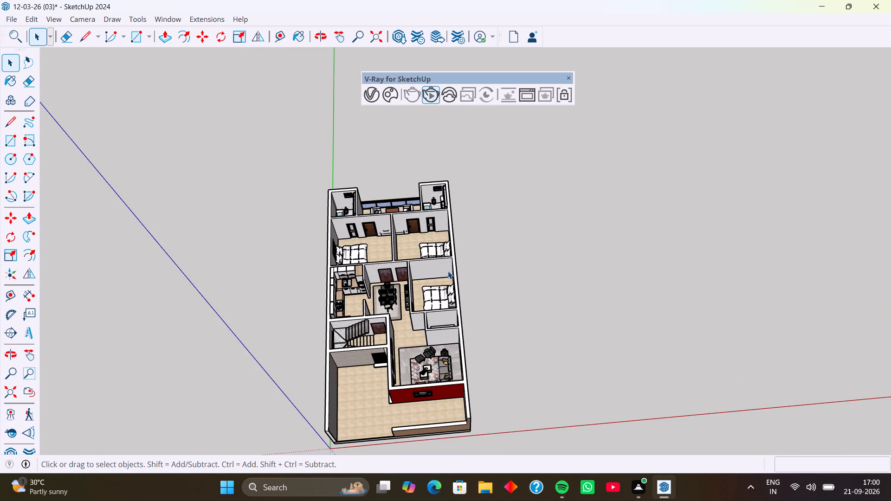
{"action": "middle_click_drag", "start_coordinate": [448, 271], "coordinate": [421, 243], "text": "shift"}
{"action": "middle_click_drag", "start_coordinate": [447, 274], "coordinate": [420, 278]}
{"action": "scroll", "coordinate": [408, 266], "scroll_direction": "up", "scroll_amount": 4}
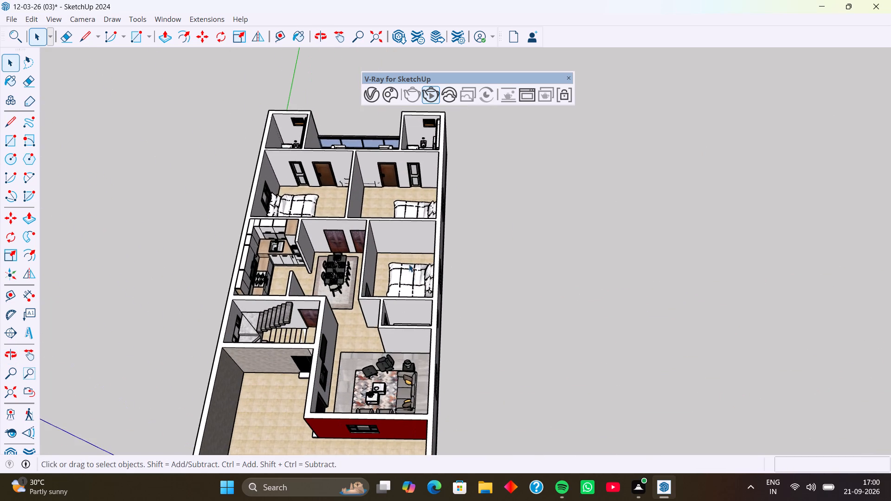
{"action": "scroll", "coordinate": [427, 231], "scroll_direction": "down", "scroll_amount": 3}
{"action": "middle_click_drag", "start_coordinate": [426, 242], "coordinate": [432, 286]}
{"action": "scroll", "coordinate": [407, 209], "scroll_direction": "up", "scroll_amount": 7}
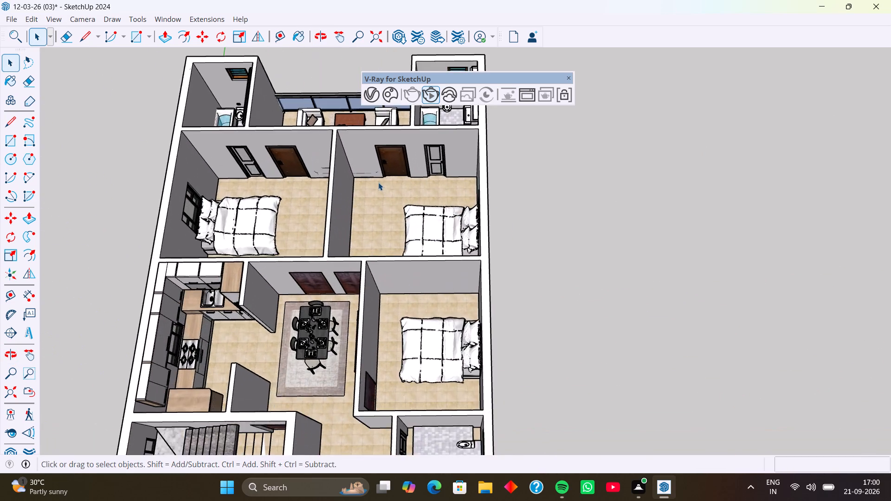
{"action": "scroll", "coordinate": [378, 180], "scroll_direction": "up", "scroll_amount": 1}
{"action": "middle_click_drag", "start_coordinate": [384, 180], "coordinate": [439, 195]}
{"action": "scroll", "coordinate": [377, 187], "scroll_direction": "down", "scroll_amount": 3}
{"action": "middle_click_drag", "start_coordinate": [355, 195], "coordinate": [338, 191]}
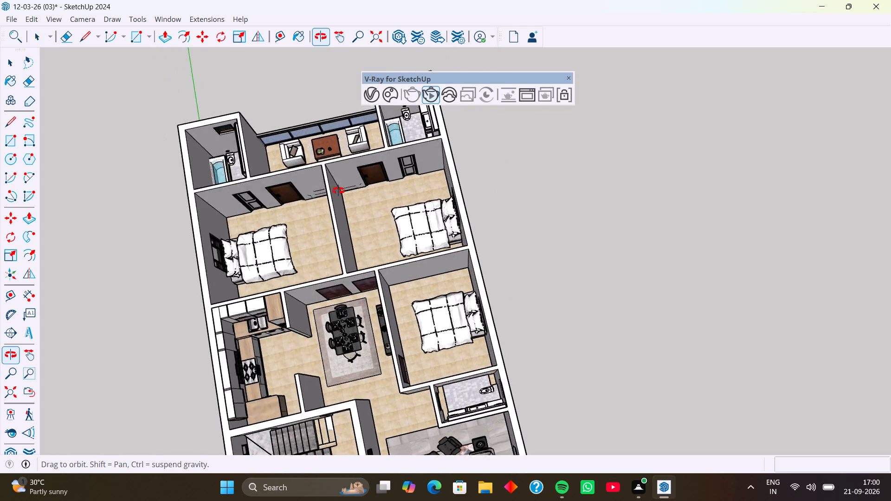
{"action": "middle_click_drag", "start_coordinate": [338, 191], "coordinate": [342, 159]}
{"action": "scroll", "coordinate": [365, 206], "scroll_direction": "up", "scroll_amount": 3}
{"action": "middle_click_drag", "start_coordinate": [383, 225], "coordinate": [297, 257]}
{"action": "middle_click_drag", "start_coordinate": [401, 215], "coordinate": [305, 220]}
{"action": "middle_click_drag", "start_coordinate": [481, 261], "coordinate": [332, 268]}
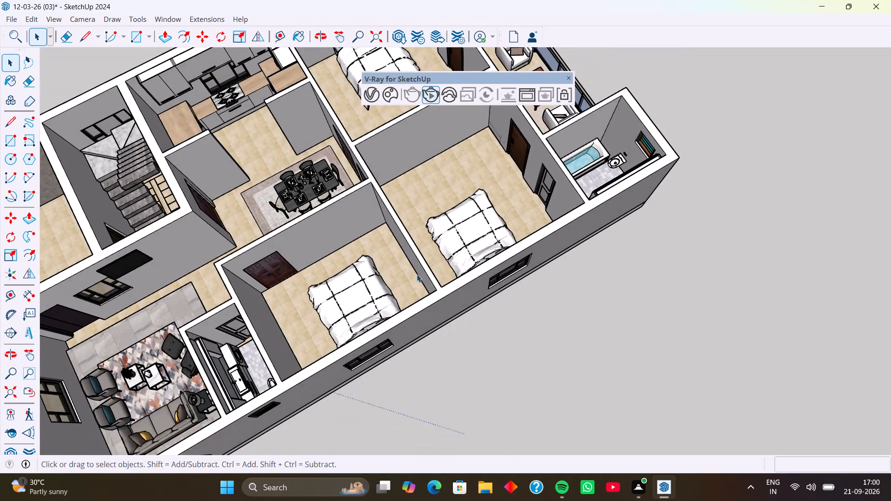
{"action": "middle_click_drag", "start_coordinate": [513, 289], "coordinate": [410, 305]}
{"action": "middle_click_drag", "start_coordinate": [629, 258], "coordinate": [452, 330]}
{"action": "middle_click_drag", "start_coordinate": [644, 270], "coordinate": [546, 231]}
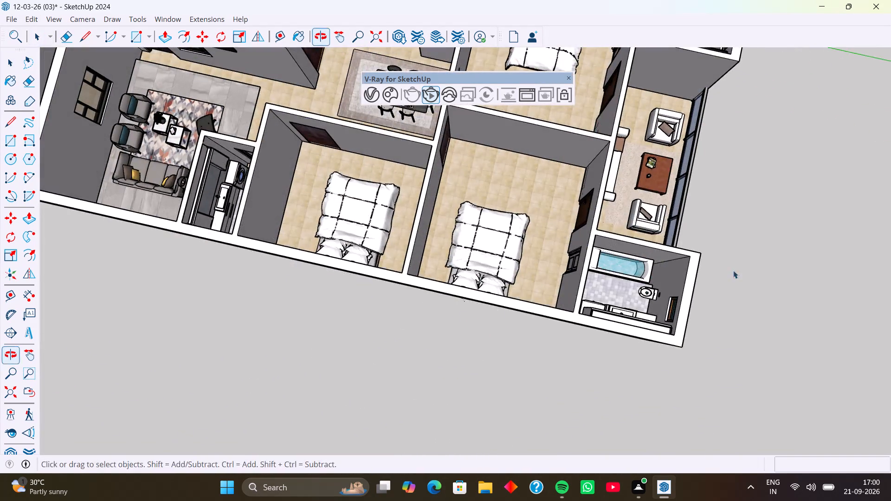
{"action": "middle_click_drag", "start_coordinate": [677, 230], "coordinate": [666, 189]}
{"action": "middle_click_drag", "start_coordinate": [706, 242], "coordinate": [552, 223]}
{"action": "middle_click_drag", "start_coordinate": [635, 302], "coordinate": [519, 295]}
Move the rear sitting area's furniture set about 5 9/16" toward the glass railing and clear the selection.
{"action": "scroll", "coordinate": [621, 336], "scroll_direction": "up", "scroll_amount": 4}
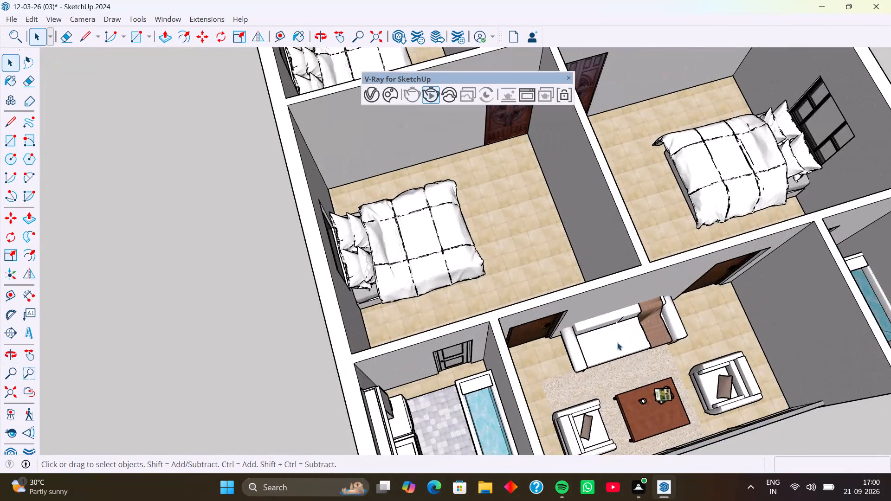
{"action": "left_click", "coordinate": [617, 342]}
{"action": "middle_click_drag", "start_coordinate": [626, 360], "coordinate": [559, 301]}
{"action": "scroll", "coordinate": [620, 361], "scroll_direction": "down", "scroll_amount": 3}
{"action": "middle_click_drag", "start_coordinate": [630, 382], "coordinate": [568, 280]}
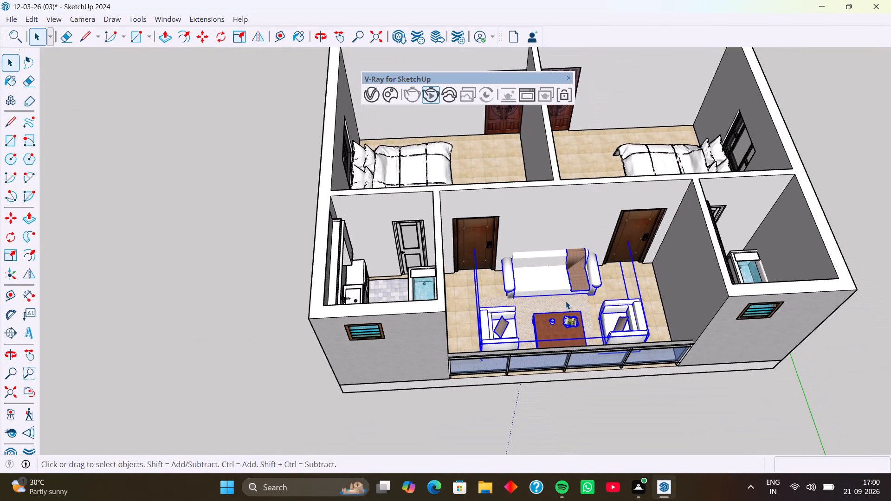
{"action": "middle_click_drag", "start_coordinate": [566, 286], "coordinate": [561, 324]}
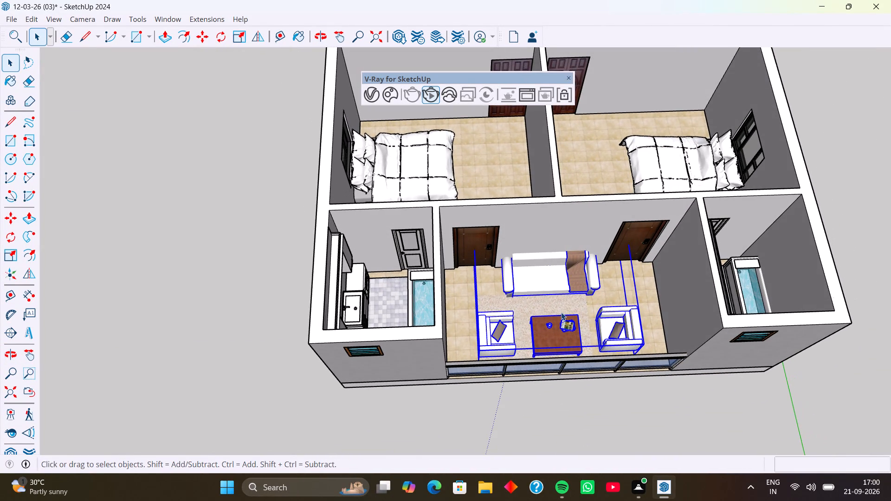
{"action": "key", "text": "m"}
{"action": "scroll", "coordinate": [641, 348], "scroll_direction": "up", "scroll_amount": 5}
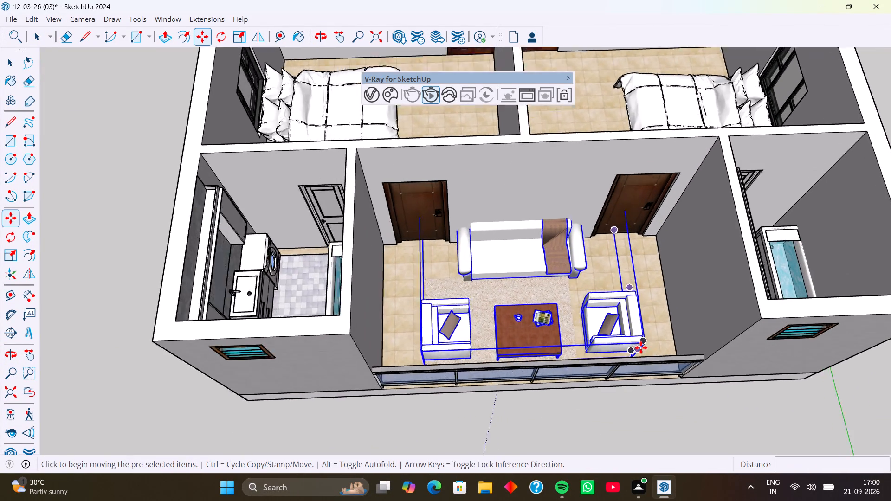
{"action": "scroll", "coordinate": [640, 349], "scroll_direction": "up", "scroll_amount": 3}
{"action": "left_click", "coordinate": [626, 362]}
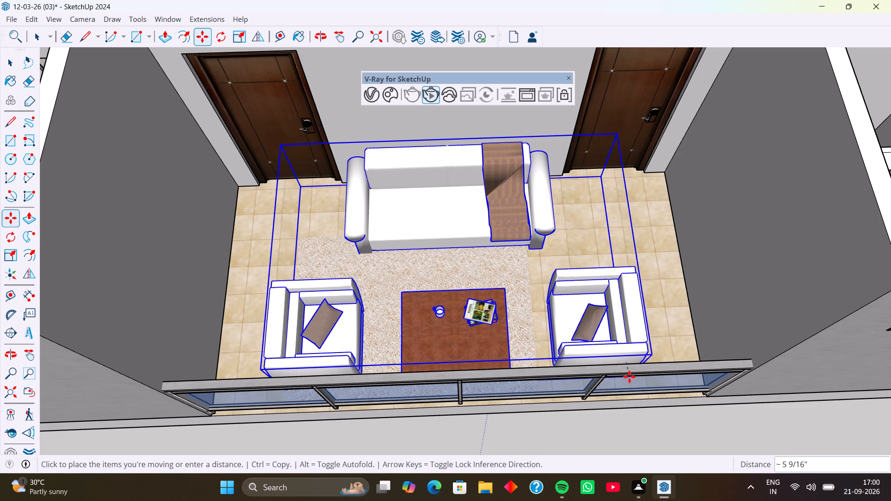
{"action": "left_click", "coordinate": [629, 377]}
{"action": "scroll", "coordinate": [570, 331], "scroll_direction": "down", "scroll_amount": 5}
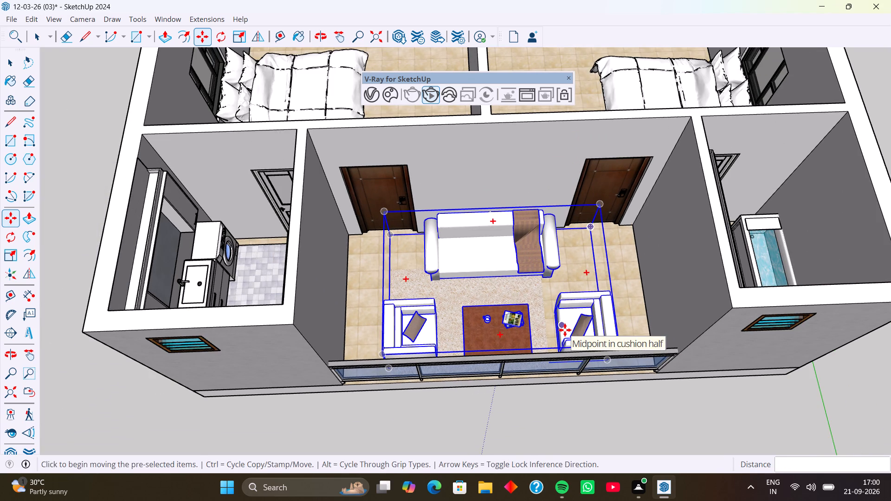
{"action": "key", "text": "space"}
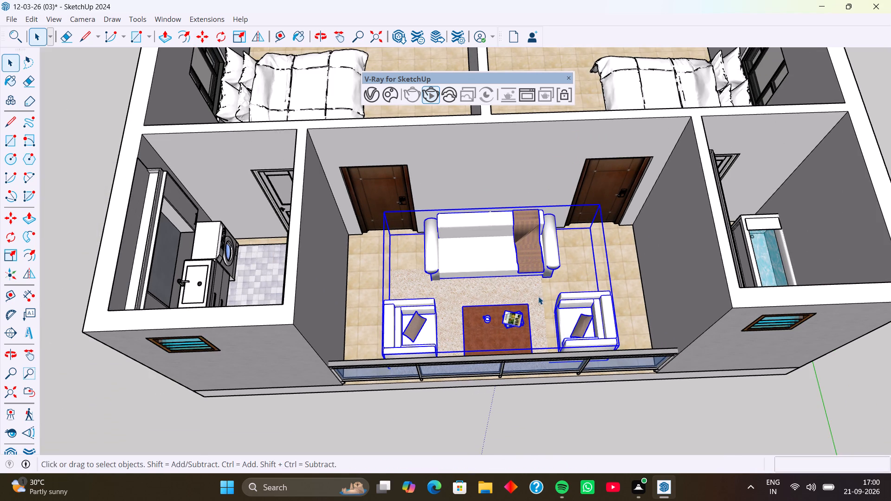
{"action": "scroll", "coordinate": [515, 287], "scroll_direction": "down", "scroll_amount": 1}
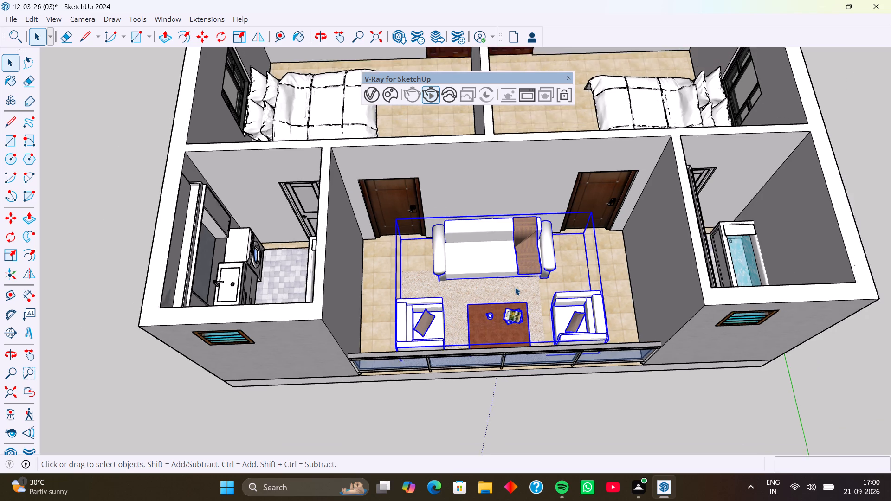
{"action": "scroll", "coordinate": [515, 287], "scroll_direction": "down", "scroll_amount": 3}
{"action": "left_click", "coordinate": [823, 213]}
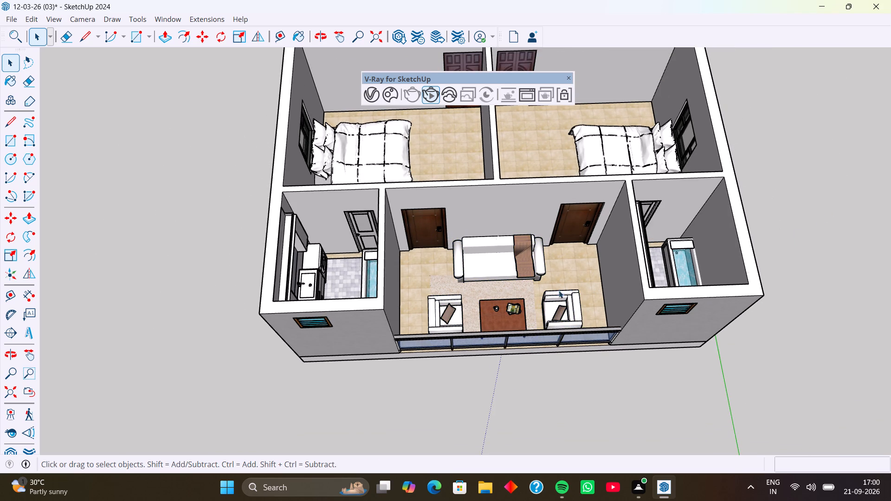
Examine the rear sitting area with its glass railing, the side wall windows and the room layout from several angles.
{"action": "middle_click_drag", "start_coordinate": [550, 298], "coordinate": [630, 285]}
{"action": "middle_click_drag", "start_coordinate": [528, 310], "coordinate": [591, 238]}
{"action": "middle_click_drag", "start_coordinate": [550, 320], "coordinate": [548, 318]}
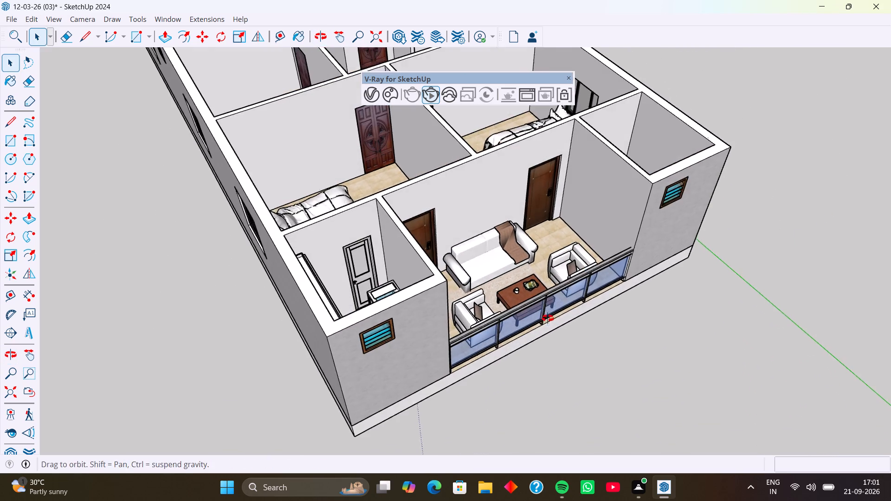
{"action": "middle_click_drag", "start_coordinate": [548, 318], "coordinate": [536, 263]}
{"action": "middle_click_drag", "start_coordinate": [561, 298], "coordinate": [462, 313]}
{"action": "middle_click_drag", "start_coordinate": [496, 315], "coordinate": [449, 319]}
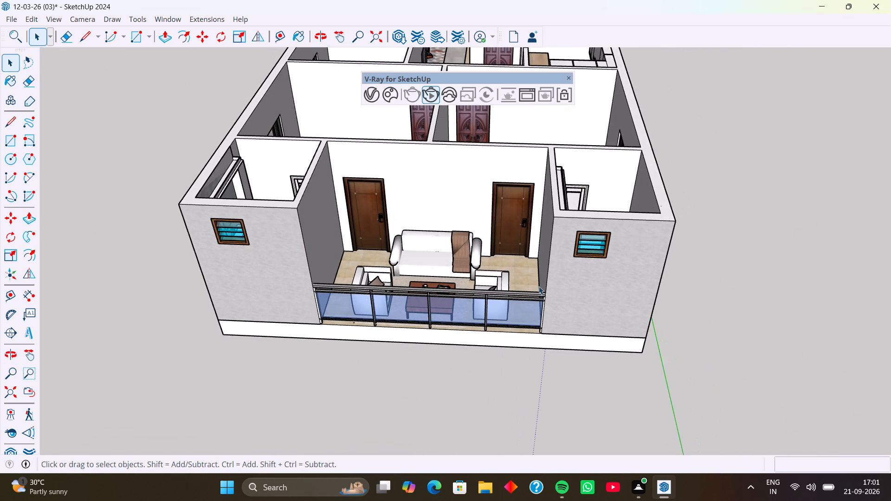
{"action": "middle_click_drag", "start_coordinate": [539, 286], "coordinate": [437, 332]}
{"action": "middle_click_drag", "start_coordinate": [529, 318], "coordinate": [391, 291]}
{"action": "middle_click_drag", "start_coordinate": [526, 315], "coordinate": [420, 315]}
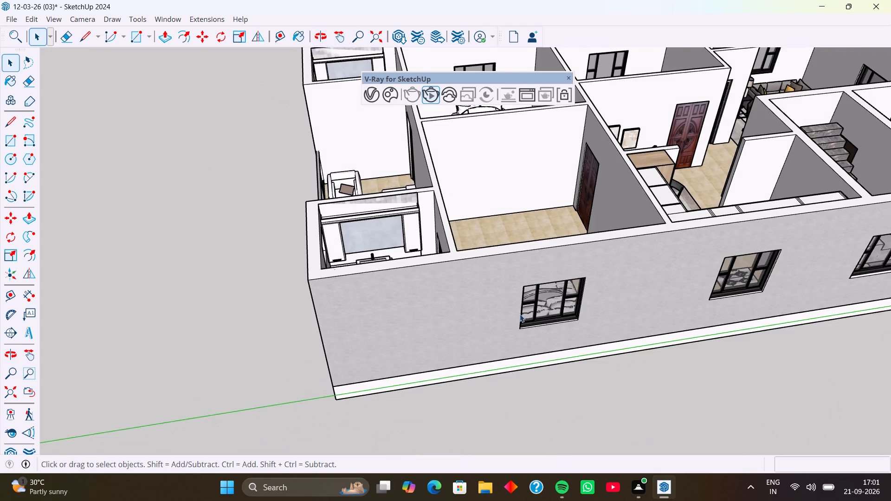
{"action": "middle_click_drag", "start_coordinate": [520, 314], "coordinate": [424, 311]}
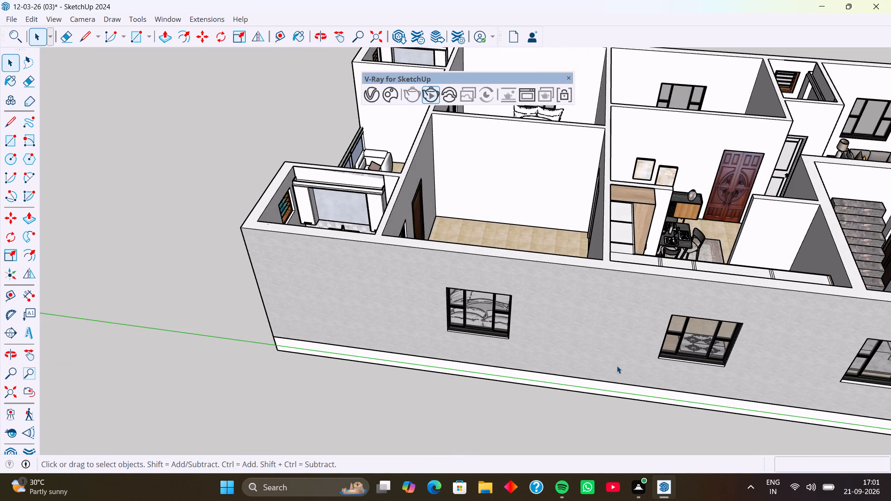
{"action": "middle_click_drag", "start_coordinate": [819, 349], "coordinate": [714, 321]}
{"action": "scroll", "coordinate": [691, 318], "scroll_direction": "down", "scroll_amount": 6}
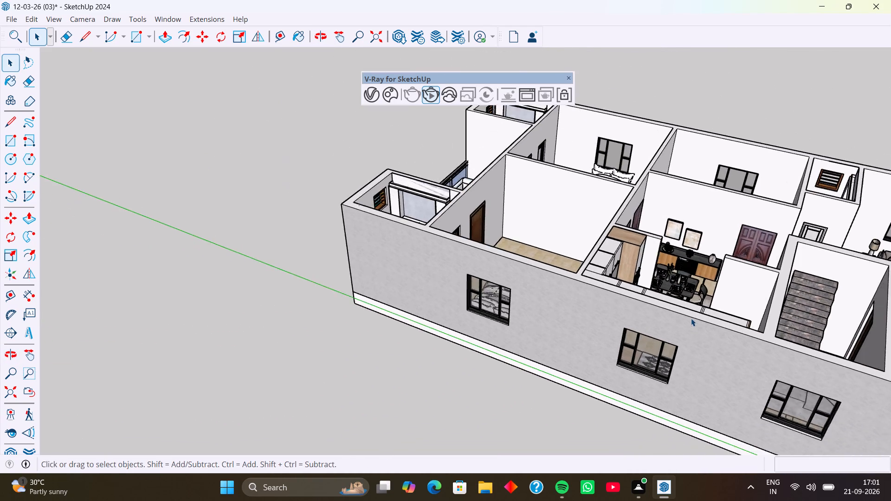
{"action": "scroll", "coordinate": [691, 318], "scroll_direction": "down", "scroll_amount": 3}
{"action": "middle_click_drag", "start_coordinate": [762, 328], "coordinate": [498, 327]}
{"action": "scroll", "coordinate": [633, 324], "scroll_direction": "down", "scroll_amount": 3}
{"action": "middle_click_drag", "start_coordinate": [633, 324], "coordinate": [621, 304], "text": "shift"}
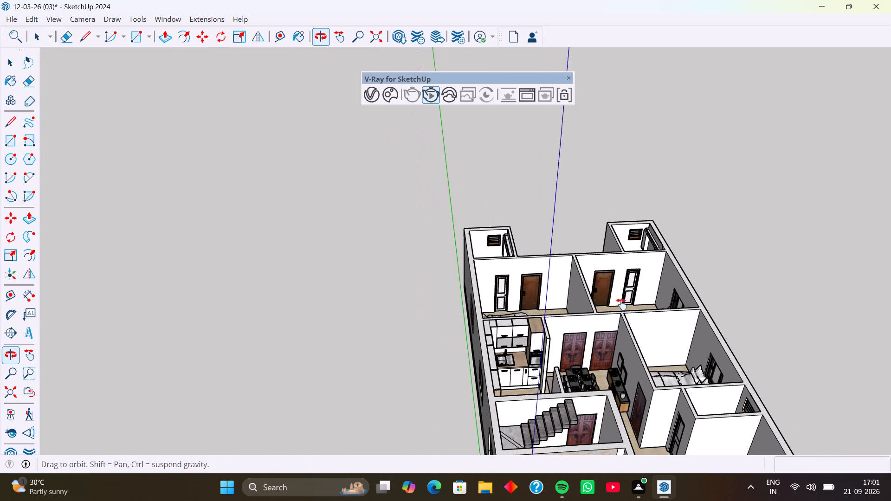
{"action": "middle_click_drag", "start_coordinate": [621, 304], "coordinate": [605, 260], "text": "shift"}
{"action": "middle_click_drag", "start_coordinate": [640, 314], "coordinate": [645, 213]}
{"action": "middle_click_drag", "start_coordinate": [678, 269], "coordinate": [635, 364]}
{"action": "scroll", "coordinate": [624, 337], "scroll_direction": "down", "scroll_amount": 3}
{"action": "middle_click_drag", "start_coordinate": [631, 369], "coordinate": [613, 311], "text": "shift"}
{"action": "middle_click_drag", "start_coordinate": [624, 316], "coordinate": [689, 385]}
{"action": "middle_click_drag", "start_coordinate": [645, 270], "coordinate": [577, 362], "text": "shift"}
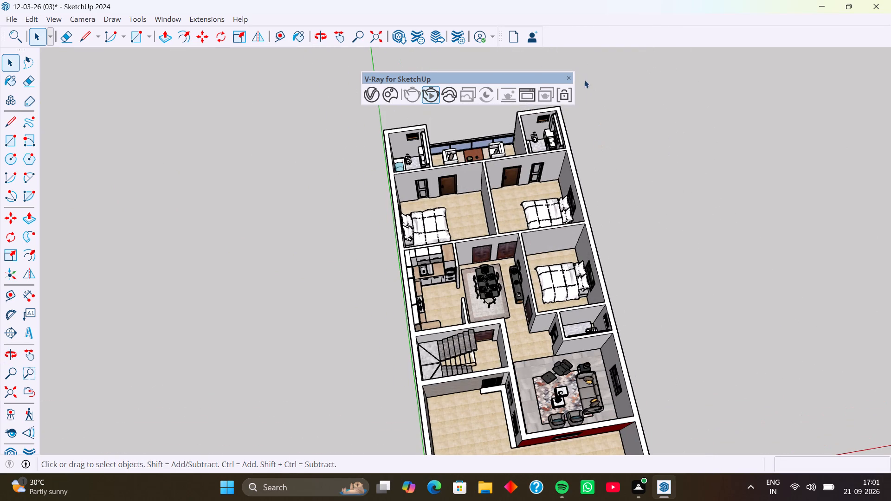
Close the floating V-Ray for SketchUp toolbar.
{"action": "left_click", "coordinate": [568, 76]}
Examine the whole house model from above and from the front, including the red facade wall.
{"action": "scroll", "coordinate": [591, 210], "scroll_direction": "down", "scroll_amount": 3}
{"action": "middle_click_drag", "start_coordinate": [571, 244], "coordinate": [516, 211]}
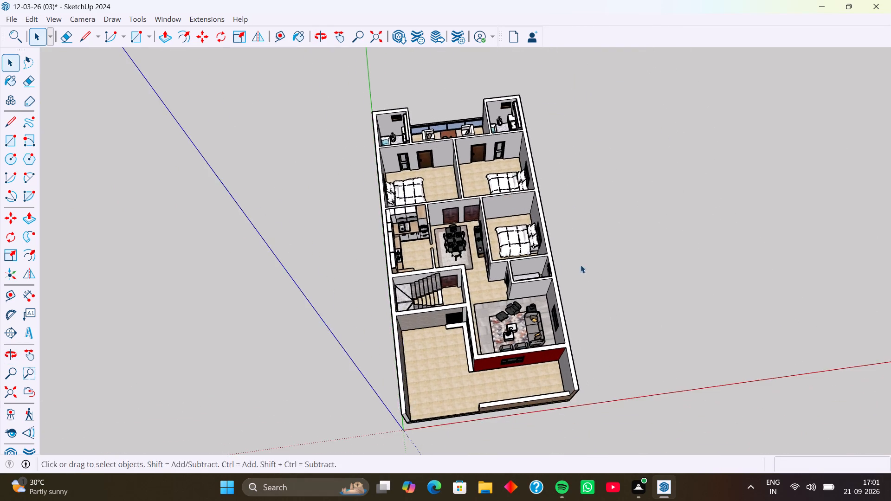
{"action": "middle_click_drag", "start_coordinate": [575, 267], "coordinate": [524, 266]}
{"action": "middle_click_drag", "start_coordinate": [516, 225], "coordinate": [538, 206], "text": "shift"}
{"action": "middle_click_drag", "start_coordinate": [548, 227], "coordinate": [549, 248]}
{"action": "scroll", "coordinate": [552, 228], "scroll_direction": "down", "scroll_amount": 2}
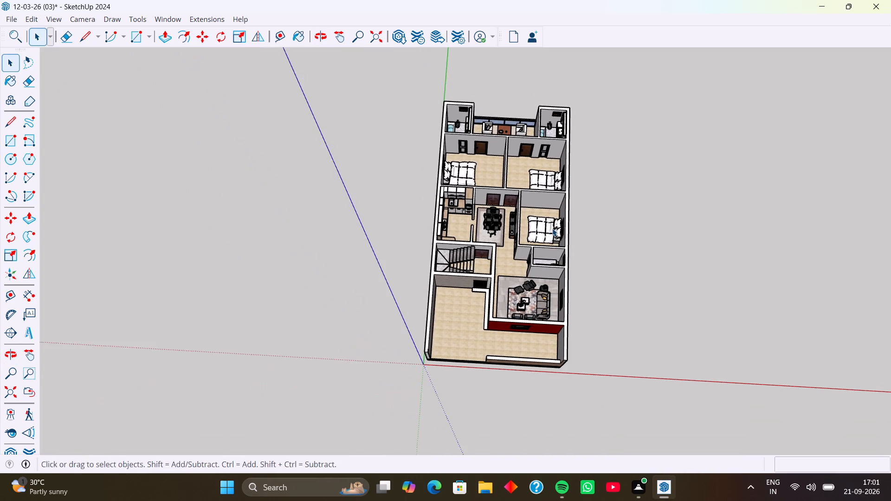
{"action": "middle_click_drag", "start_coordinate": [558, 227], "coordinate": [581, 229]}
{"action": "middle_click_drag", "start_coordinate": [552, 235], "coordinate": [575, 243]}
{"action": "middle_click_drag", "start_coordinate": [567, 243], "coordinate": [574, 310]}
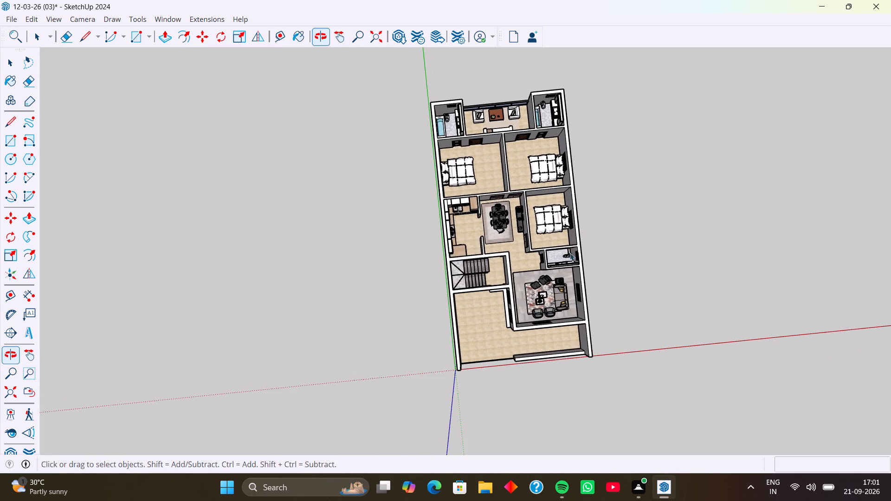
{"action": "middle_click_drag", "start_coordinate": [558, 287], "coordinate": [517, 305]}
{"action": "middle_click_drag", "start_coordinate": [561, 301], "coordinate": [510, 199]}
{"action": "middle_click_drag", "start_coordinate": [584, 276], "coordinate": [492, 242]}
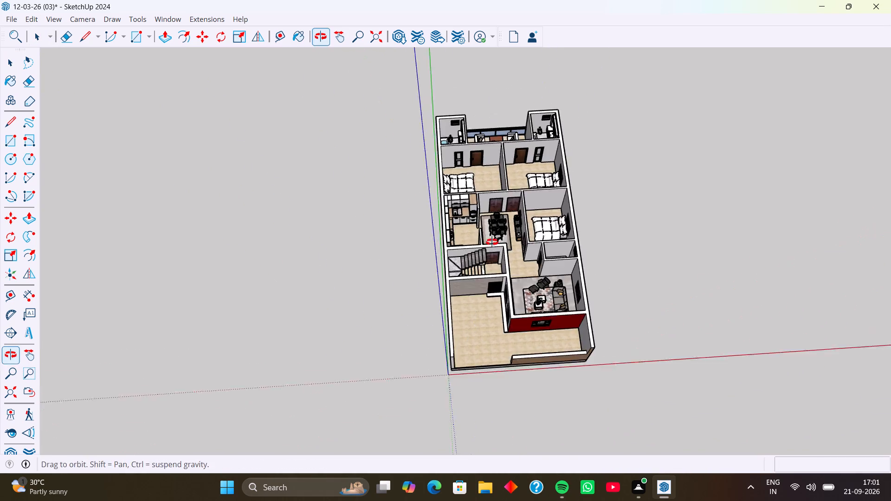
{"action": "middle_click_drag", "start_coordinate": [492, 242], "coordinate": [492, 243]}
{"action": "middle_click_drag", "start_coordinate": [582, 309], "coordinate": [565, 180]}
{"action": "middle_click_drag", "start_coordinate": [546, 301], "coordinate": [543, 280]}
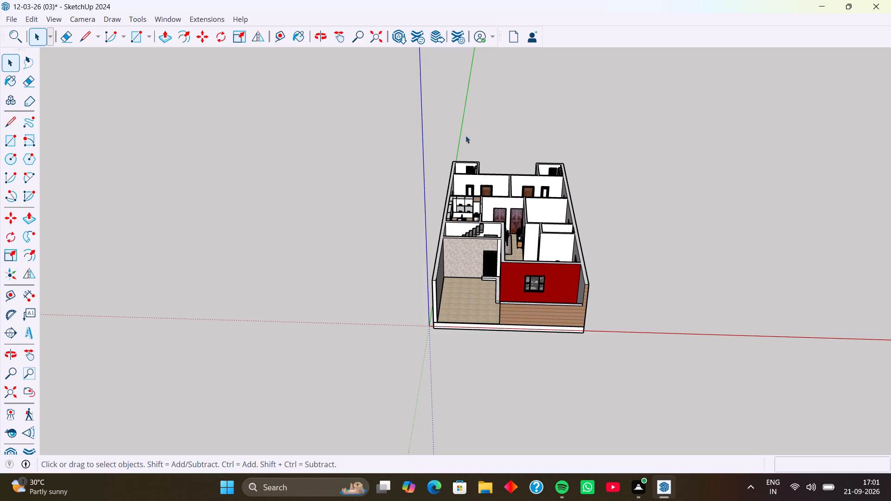
Open 3D Warehouse and search its models for "vehcles" in place of the existing search term.
{"action": "left_click", "coordinate": [171, 18]}
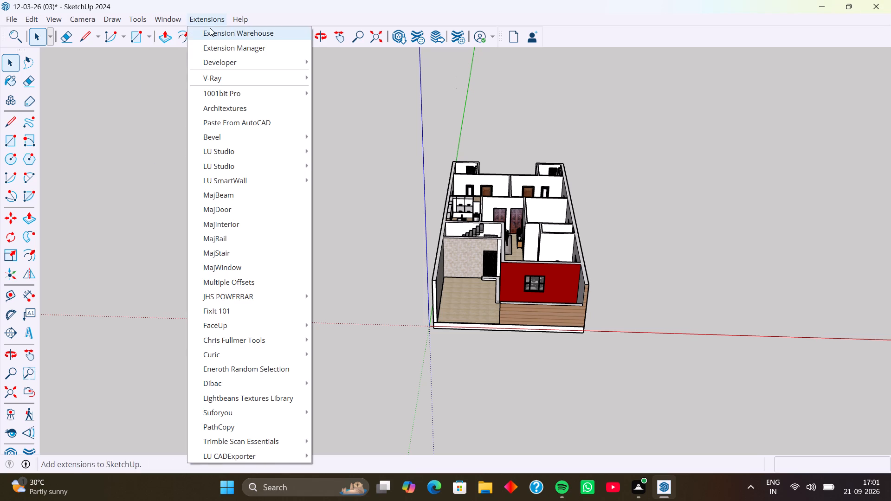
{"action": "left_click", "coordinate": [192, 110]}
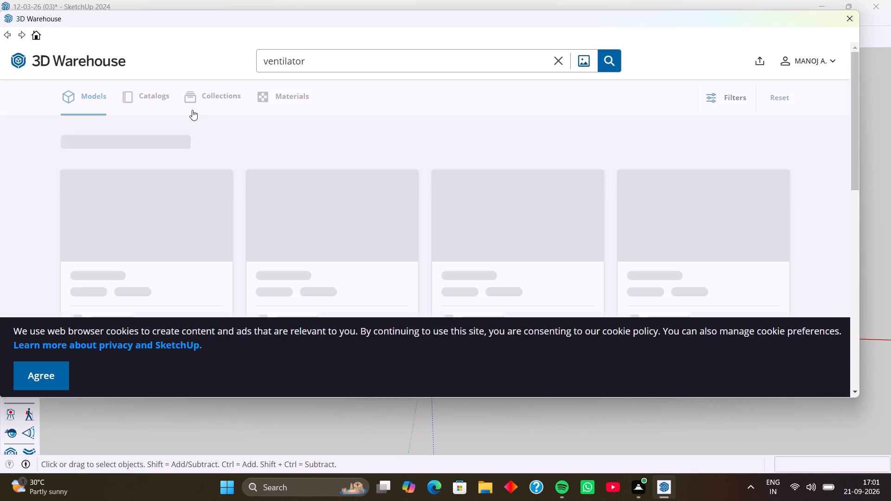
{"action": "left_click", "coordinate": [367, 62]}
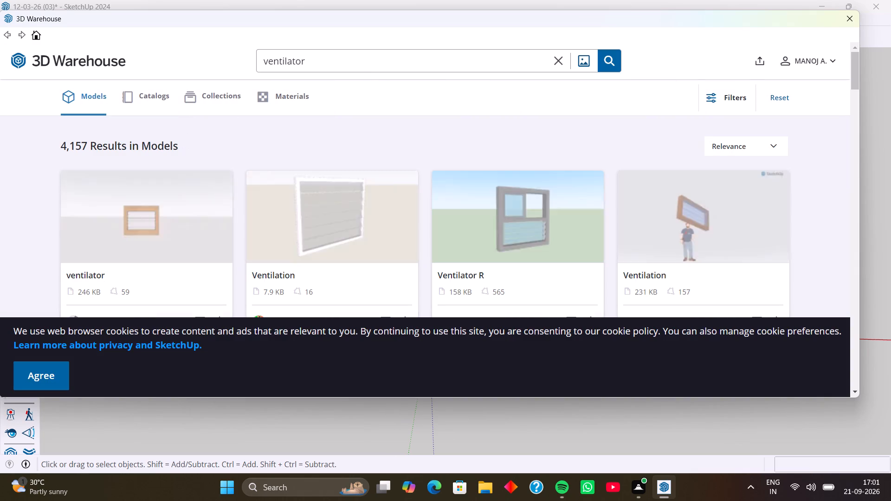
{"action": "key", "text": "BackSpace"}
{"action": "key", "text": "BackSpace"}
{"action": "key", "text": "BackSpace"}
{"action": "key", "text": "BackSpace"}
{"action": "key", "text": "BackSpace"}
{"action": "key", "text": "BackSpace"}
{"action": "key", "text": "BackSpace"}
{"action": "key", "text": "BackSpace"}
{"action": "key", "text": "BackSpace"}
{"action": "key", "text": "BackSpace"}
{"action": "key", "text": "BackSpace"}
{"action": "key", "text": "BackSpace"}
{"action": "key", "text": "BackSpace"}
{"action": "key", "text": "BackSpace"}
{"action": "key", "text": "BackSpace"}
{"action": "key", "text": "BackSpace"}
{"action": "key", "text": "BackSpace"}
{"action": "key", "text": "BackSpace"}
{"action": "key", "text": "BackSpace"}
{"action": "key", "text": "BackSpace"}
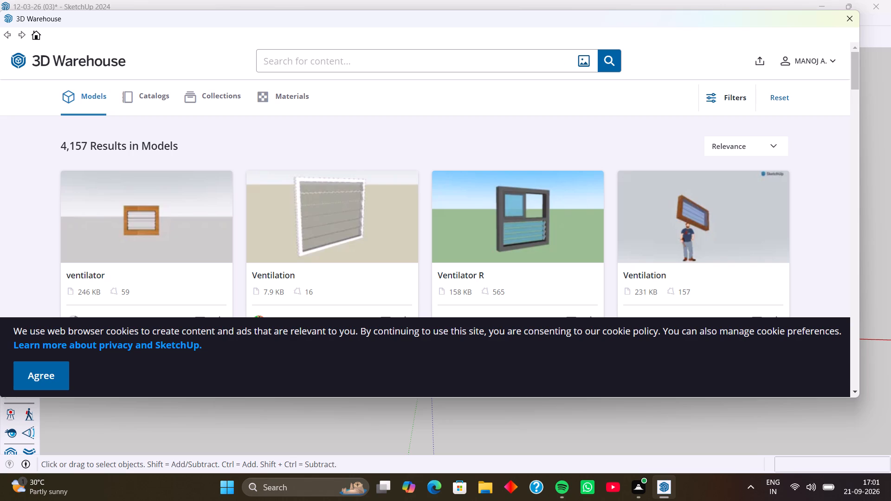
{"action": "key", "text": "v"}
{"action": "key", "text": "e"}
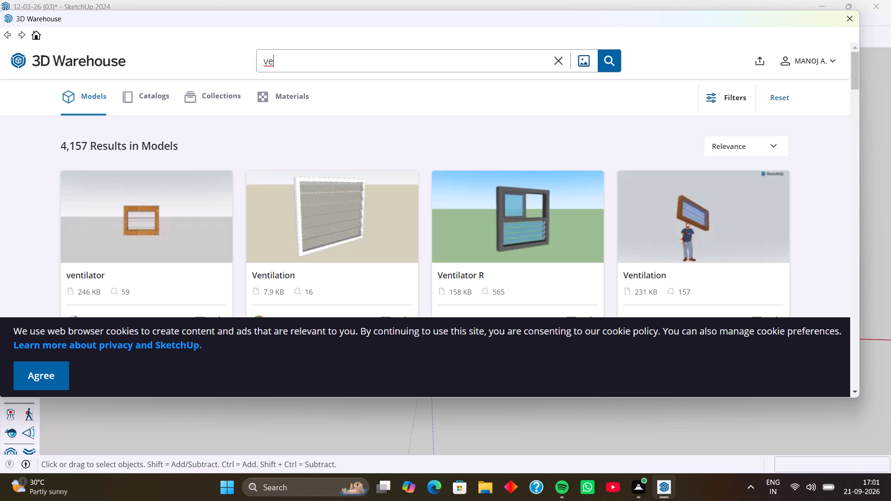
{"action": "key", "text": "h"}
{"action": "type", "text": "cle"}
{"action": "key", "text": "s"}
{"action": "key", "text": "Return"}
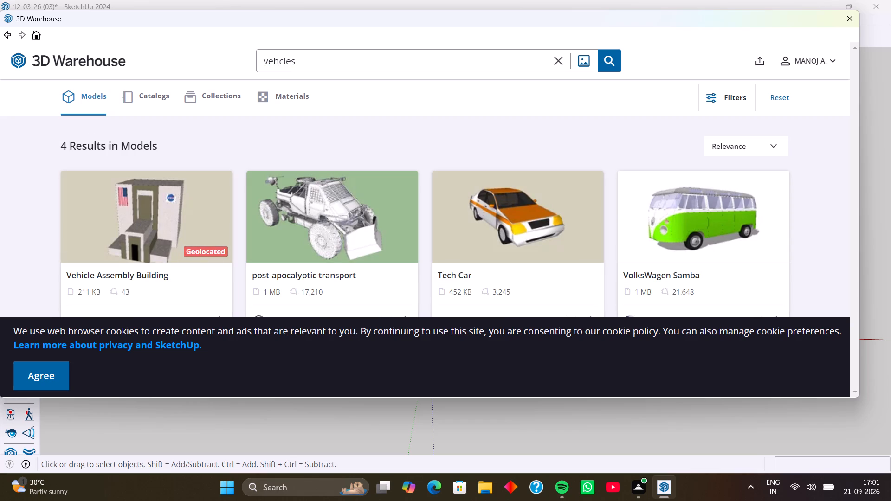
Replace the 3D Warehouse search term and search the models for "car".
{"action": "key", "text": "BackSpace"}
{"action": "key", "text": "BackSpace"}
{"action": "key", "text": "BackSpace"}
{"action": "key", "text": "BackSpace"}
{"action": "key", "text": "BackSpace"}
{"action": "key", "text": "BackSpace"}
{"action": "key", "text": "BackSpace"}
{"action": "key", "text": "BackSpace"}
{"action": "key", "text": "BackSpace"}
{"action": "key", "text": "BackSpace"}
{"action": "key", "text": "BackSpace"}
{"action": "key", "text": "BackSpace"}
{"action": "key", "text": "BackSpace"}
{"action": "key", "text": "BackSpace"}
{"action": "key", "text": "BackSpace"}
{"action": "key", "text": "BackSpace"}
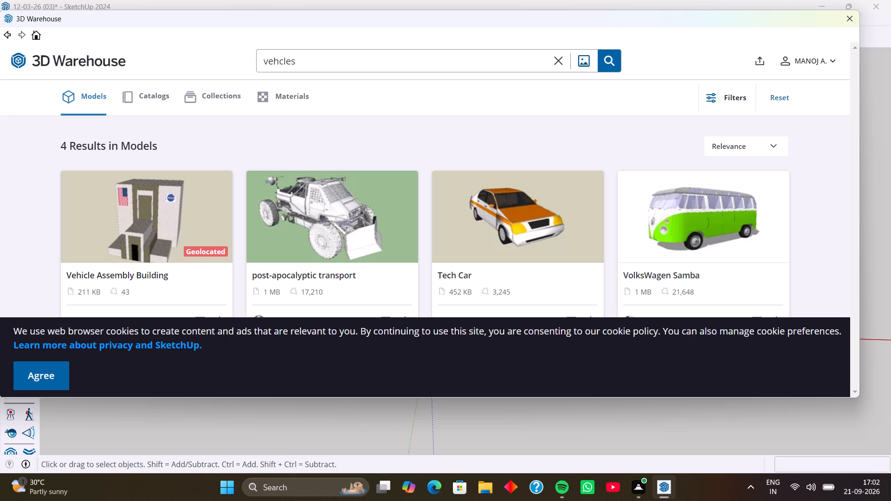
{"action": "left_click", "coordinate": [346, 65]}
{"action": "key", "text": "BackSpace"}
{"action": "key", "text": "BackSpace"}
{"action": "key", "text": "BackSpace"}
{"action": "key", "text": "BackSpace"}
{"action": "key", "text": "BackSpace"}
{"action": "key", "text": "BackSpace"}
{"action": "key", "text": "BackSpace"}
{"action": "key", "text": "BackSpace"}
{"action": "key", "text": "BackSpace"}
{"action": "key", "text": "BackSpace"}
{"action": "key", "text": "BackSpace"}
{"action": "key", "text": "BackSpace"}
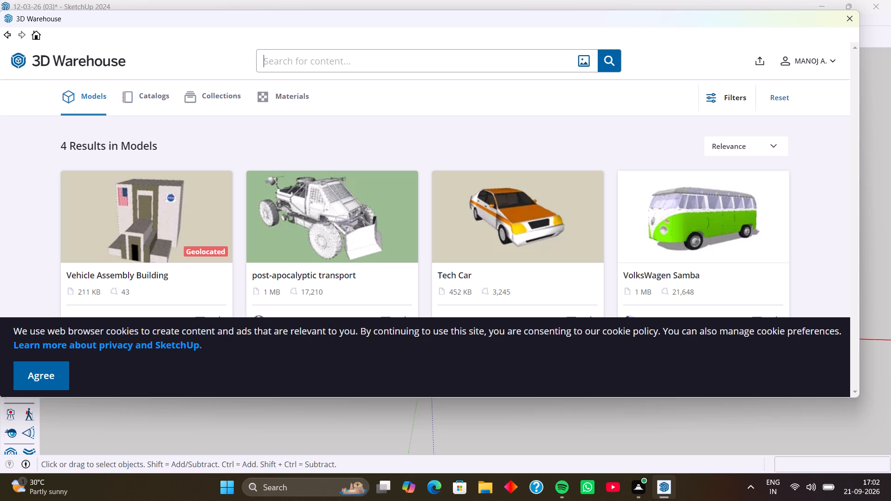
{"action": "type", "text": "car"}
{"action": "key", "text": "BackSpace"}
{"action": "key", "text": "r"}
{"action": "key", "text": "Return"}
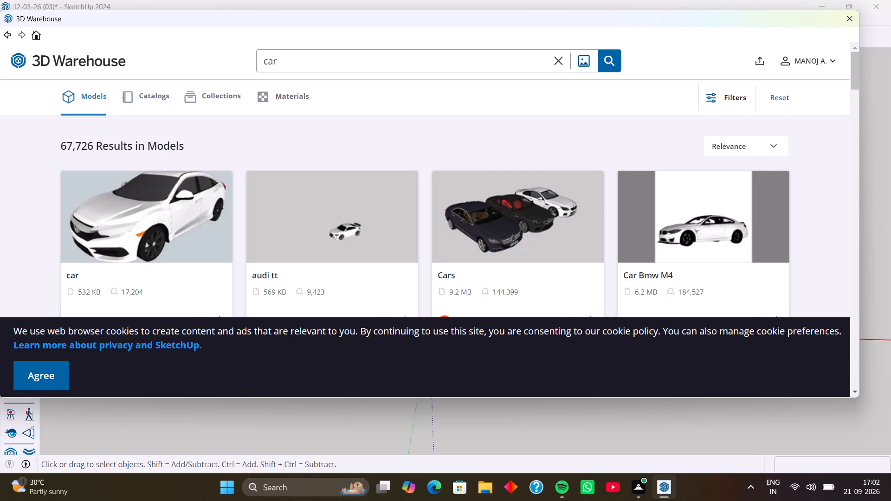
Browse the car models in the 3D Warehouse results for one that suits the house.
{"action": "scroll", "coordinate": [284, 209], "scroll_direction": "down", "scroll_amount": 4}
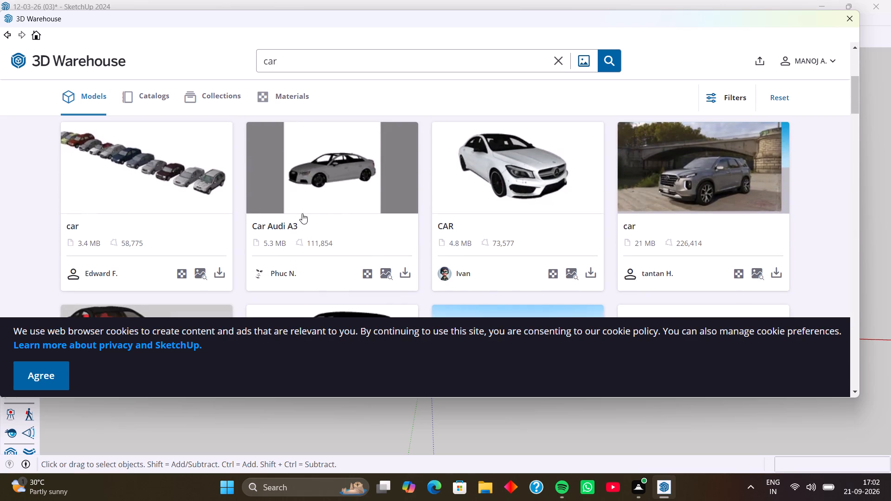
{"action": "scroll", "coordinate": [460, 238], "scroll_direction": "down", "scroll_amount": 3}
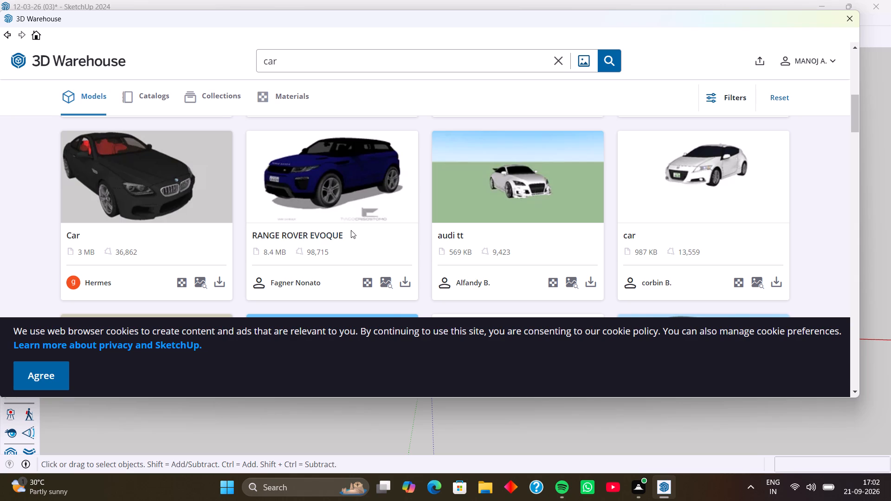
{"action": "scroll", "coordinate": [242, 240], "scroll_direction": "down", "scroll_amount": 3}
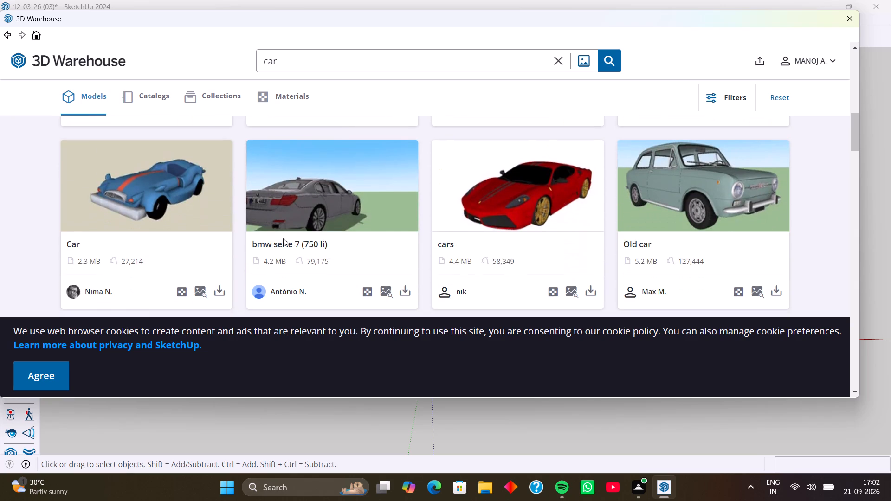
{"action": "scroll", "coordinate": [377, 228], "scroll_direction": "down", "scroll_amount": 3}
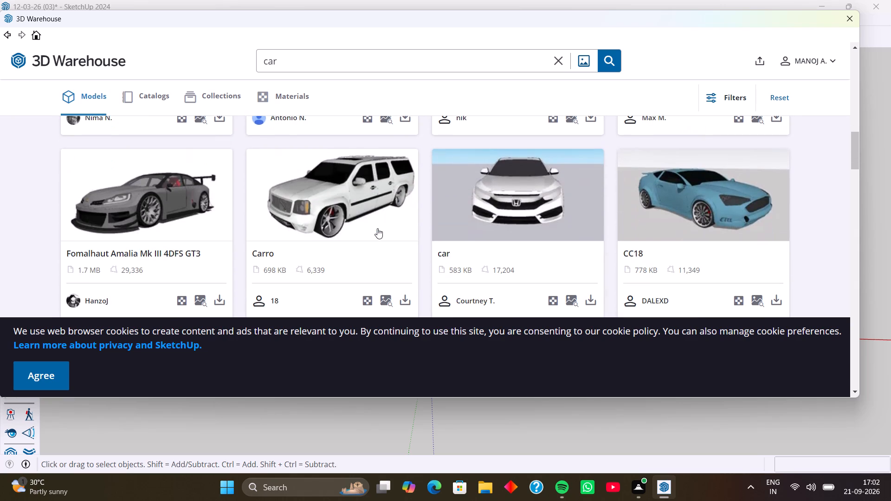
{"action": "scroll", "coordinate": [449, 221], "scroll_direction": "down", "scroll_amount": 3}
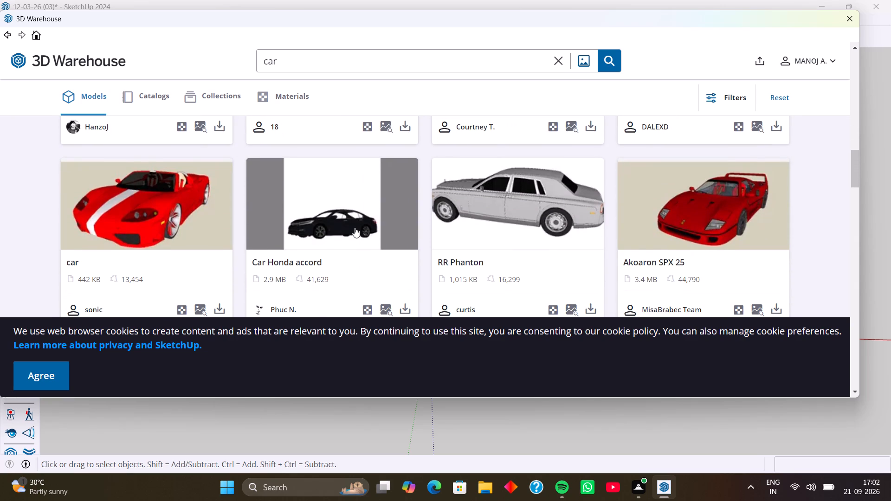
{"action": "scroll", "coordinate": [354, 228], "scroll_direction": "down", "scroll_amount": 3}
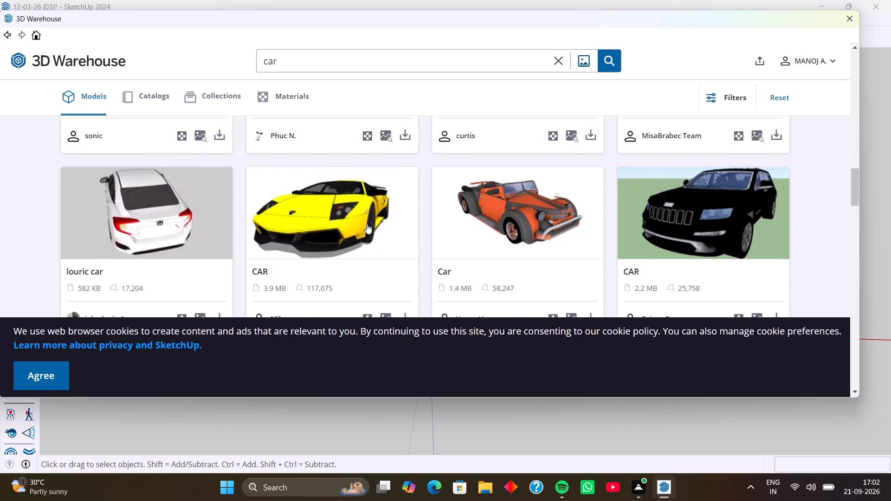
{"action": "scroll", "coordinate": [356, 220], "scroll_direction": "down", "scroll_amount": 3}
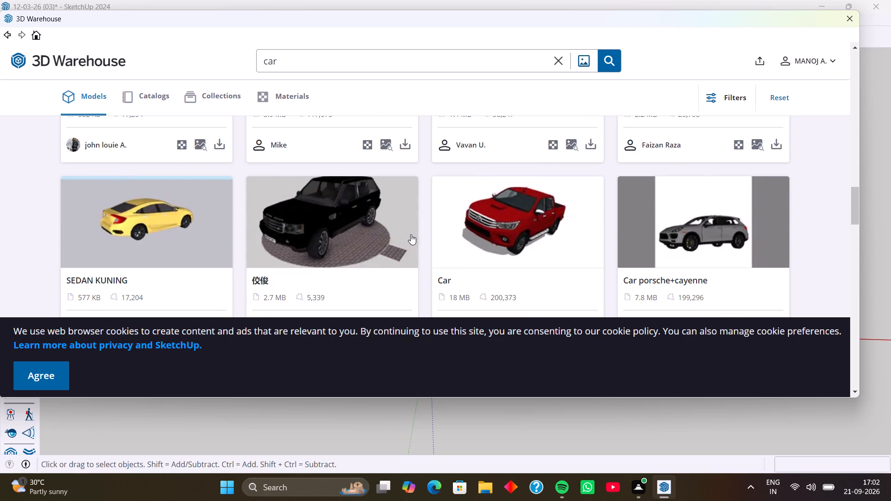
{"action": "scroll", "coordinate": [433, 234], "scroll_direction": "down", "scroll_amount": 2}
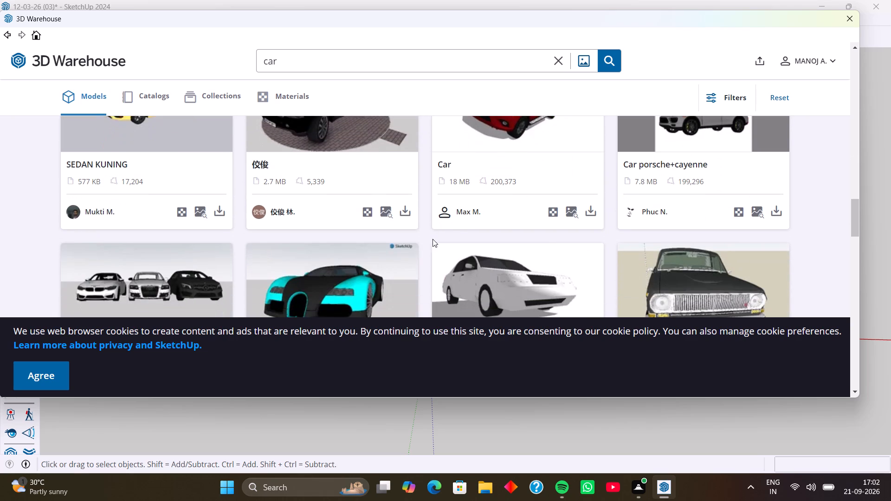
{"action": "scroll", "coordinate": [554, 239], "scroll_direction": "down", "scroll_amount": 3}
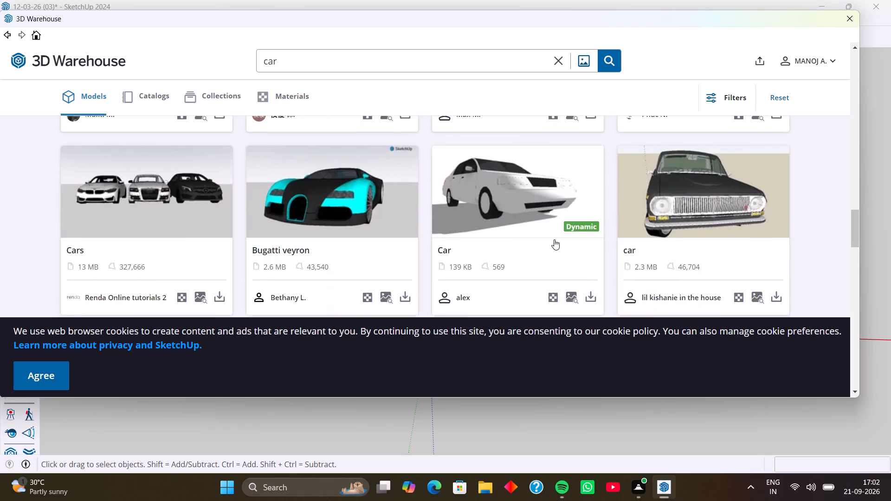
{"action": "scroll", "coordinate": [440, 234], "scroll_direction": "down", "scroll_amount": 4}
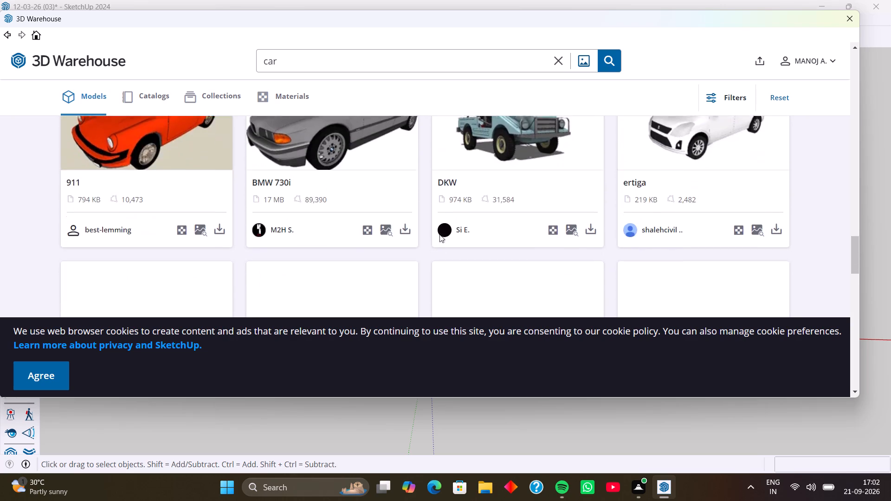
{"action": "scroll", "coordinate": [457, 228], "scroll_direction": "down", "scroll_amount": 1}
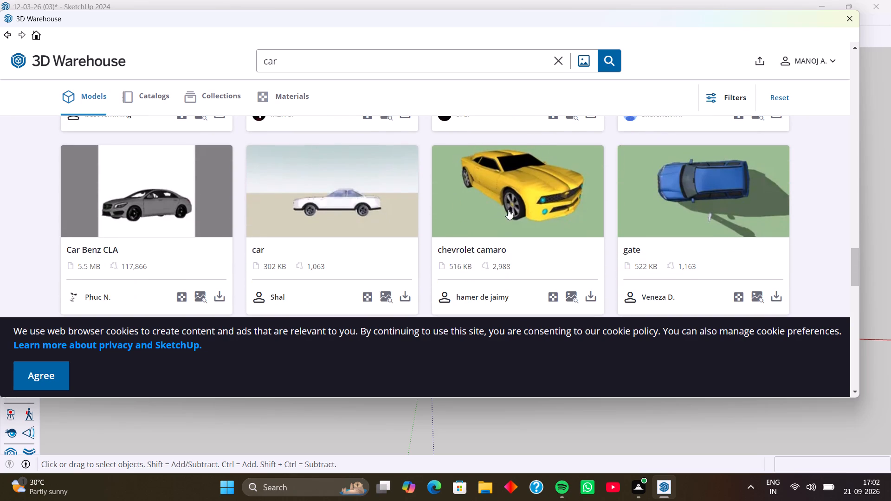
{"action": "scroll", "coordinate": [510, 209], "scroll_direction": "down", "scroll_amount": 3}
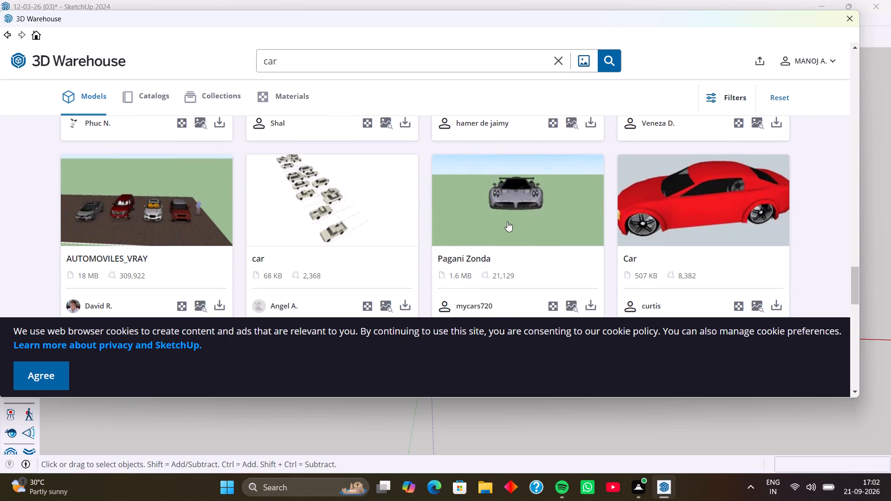
{"action": "scroll", "coordinate": [374, 218], "scroll_direction": "down", "scroll_amount": 3}
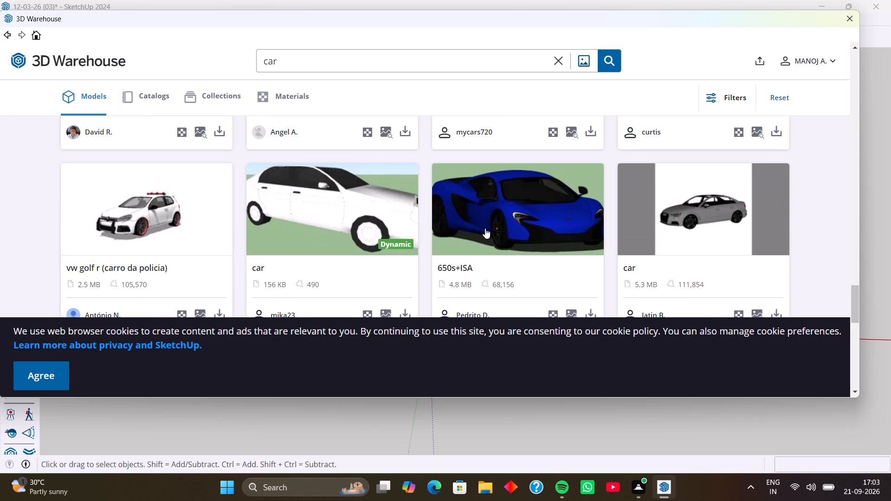
{"action": "scroll", "coordinate": [485, 228], "scroll_direction": "down", "scroll_amount": 3}
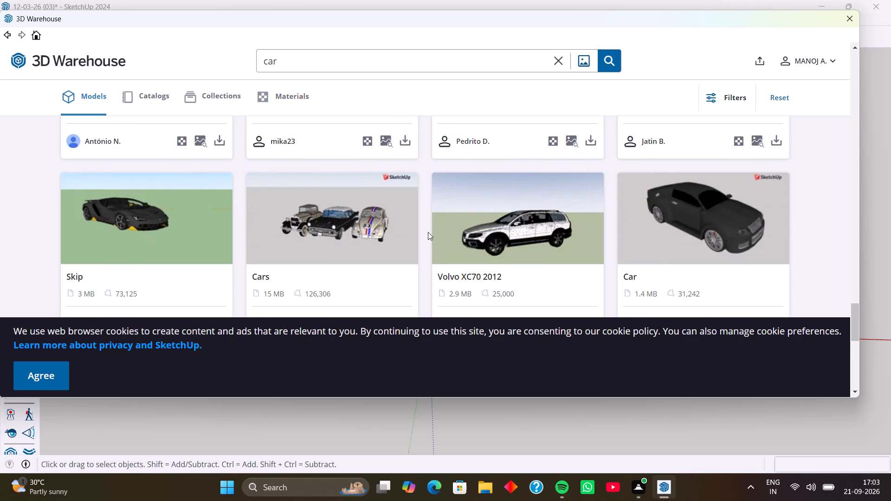
{"action": "scroll", "coordinate": [446, 220], "scroll_direction": "down", "scroll_amount": 3}
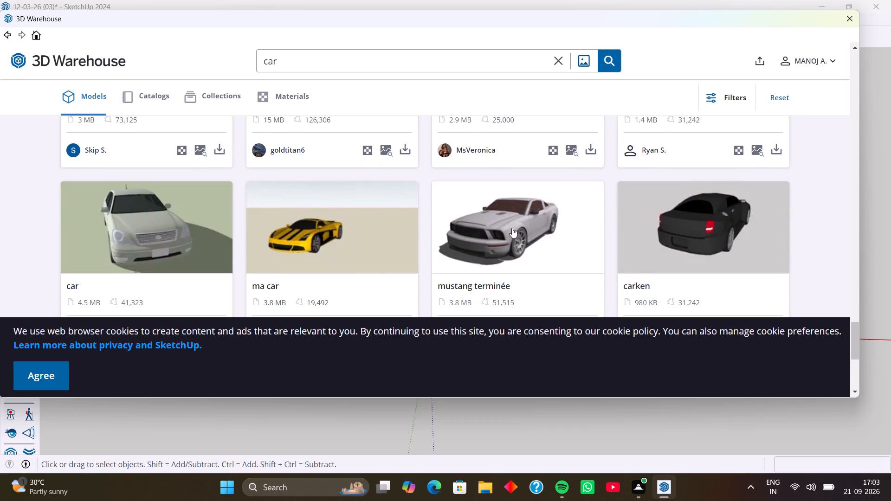
{"action": "scroll", "coordinate": [512, 235], "scroll_direction": "down", "scroll_amount": 4}
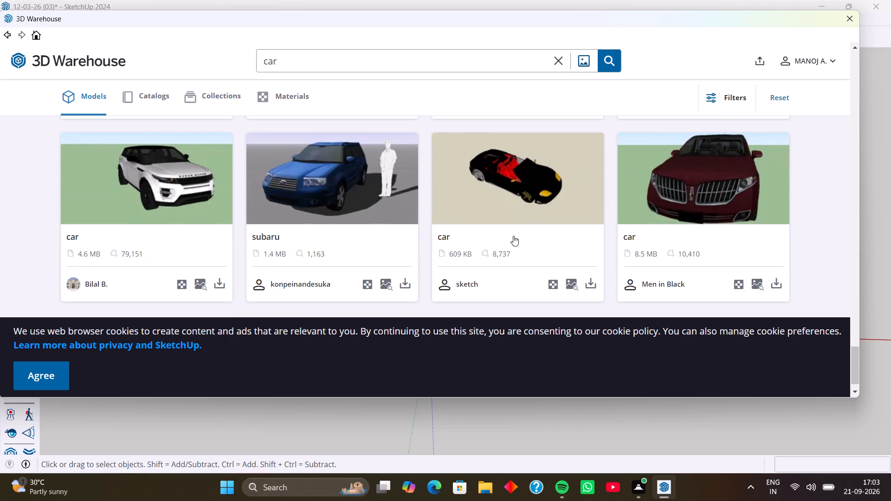
{"action": "scroll", "coordinate": [503, 225], "scroll_direction": "down", "scroll_amount": 5}
{"action": "scroll", "coordinate": [503, 225], "scroll_direction": "up", "scroll_amount": 3}
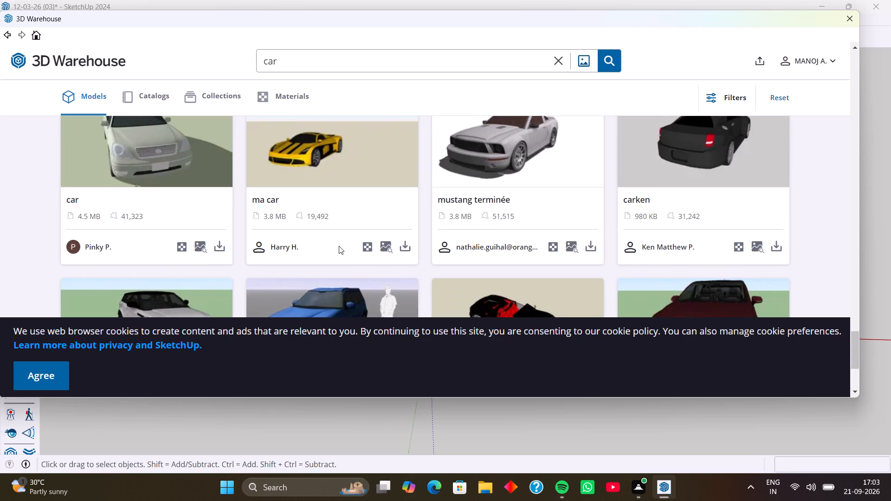
{"action": "scroll", "coordinate": [339, 246], "scroll_direction": "up", "scroll_amount": 6}
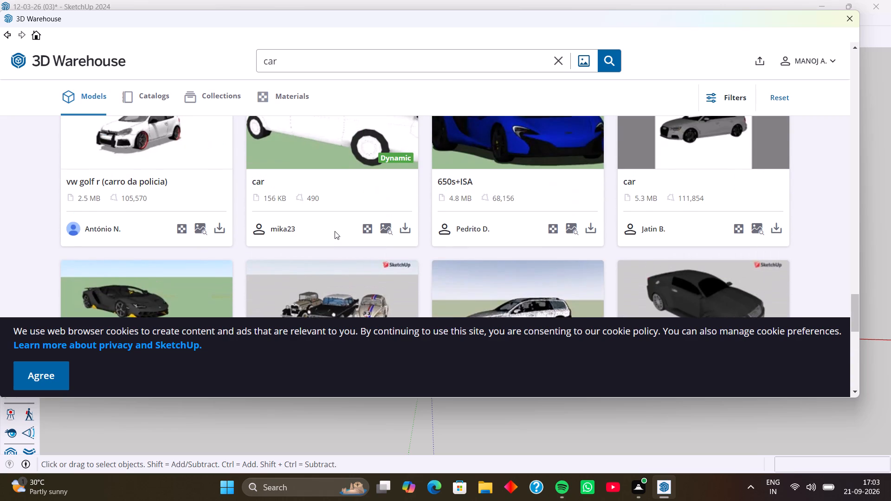
{"action": "scroll", "coordinate": [442, 216], "scroll_direction": "up", "scroll_amount": 2}
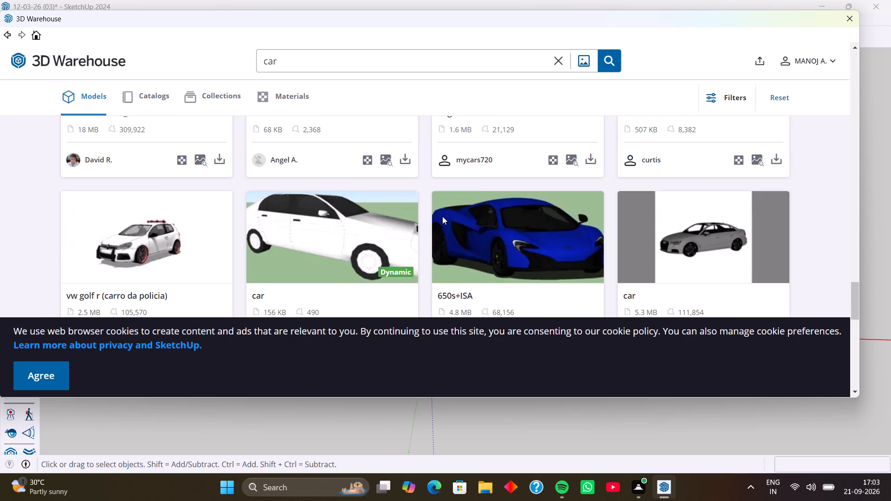
{"action": "scroll", "coordinate": [454, 223], "scroll_direction": "up", "scroll_amount": 1}
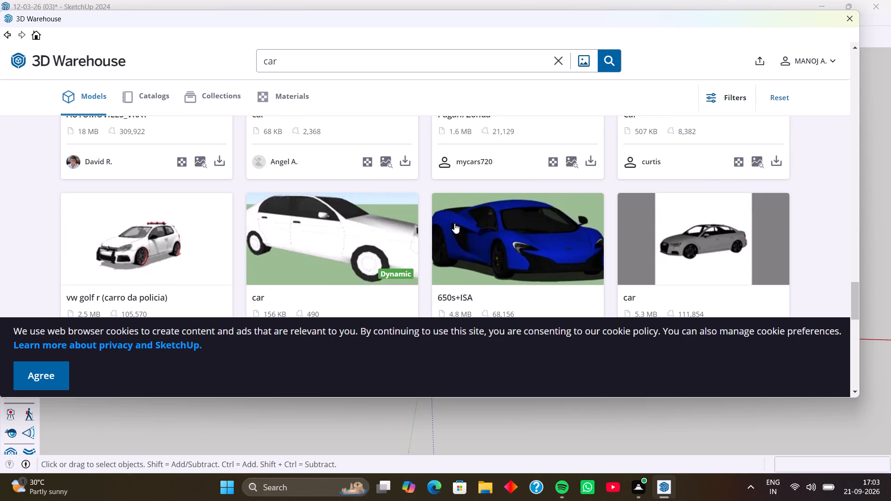
{"action": "scroll", "coordinate": [454, 223], "scroll_direction": "up", "scroll_amount": 2}
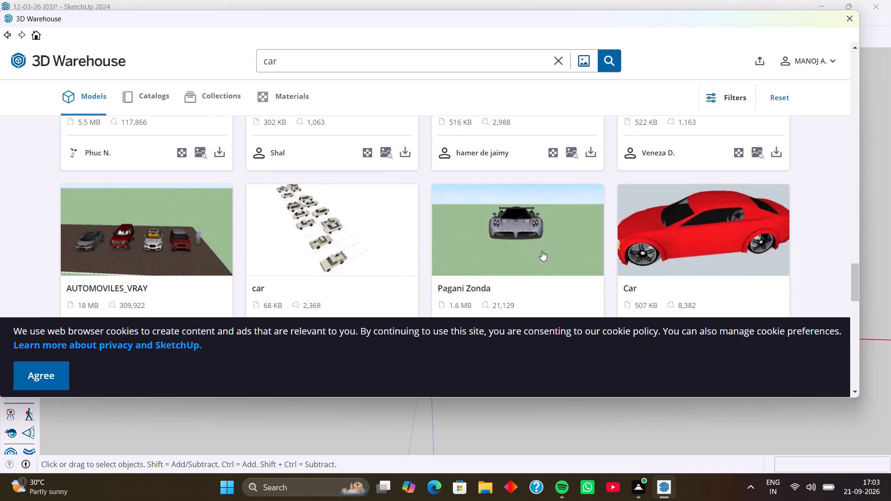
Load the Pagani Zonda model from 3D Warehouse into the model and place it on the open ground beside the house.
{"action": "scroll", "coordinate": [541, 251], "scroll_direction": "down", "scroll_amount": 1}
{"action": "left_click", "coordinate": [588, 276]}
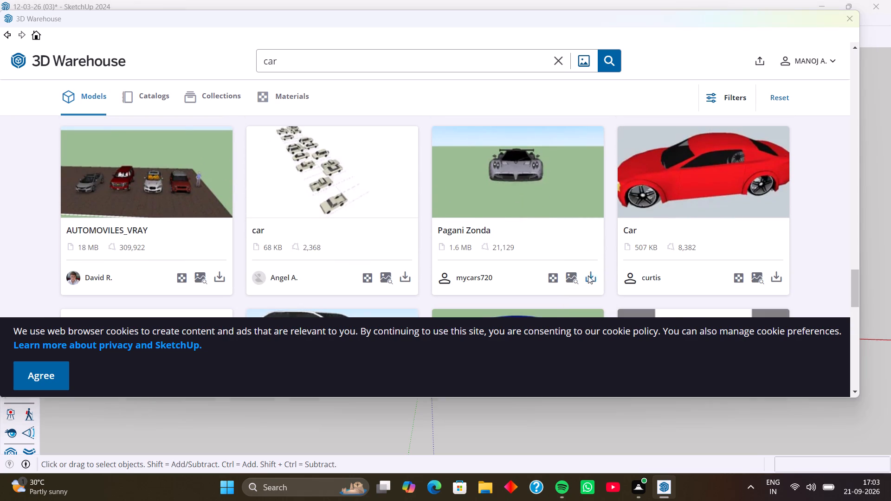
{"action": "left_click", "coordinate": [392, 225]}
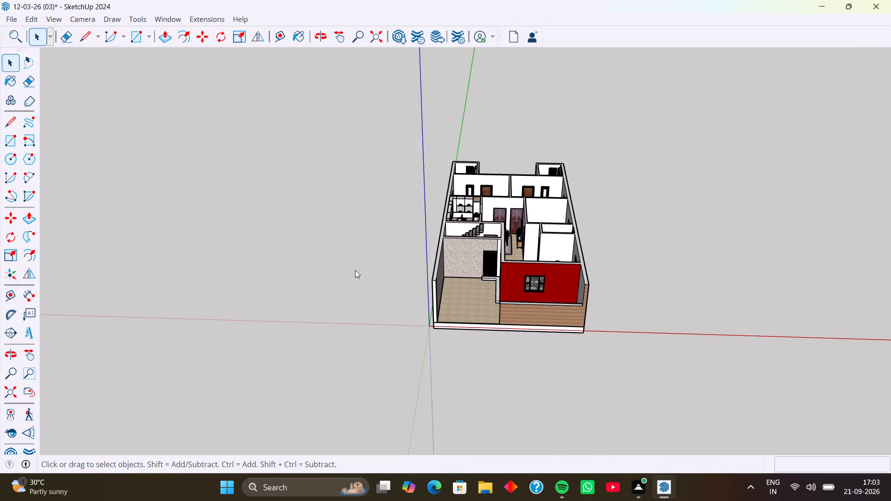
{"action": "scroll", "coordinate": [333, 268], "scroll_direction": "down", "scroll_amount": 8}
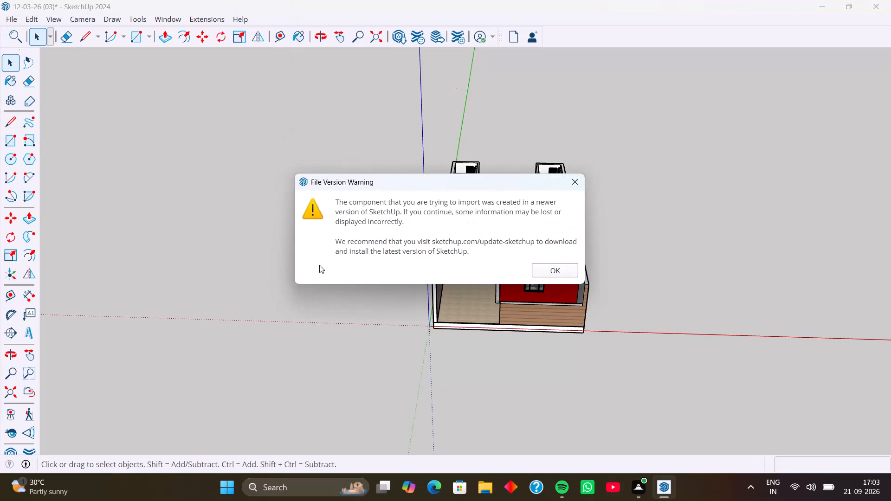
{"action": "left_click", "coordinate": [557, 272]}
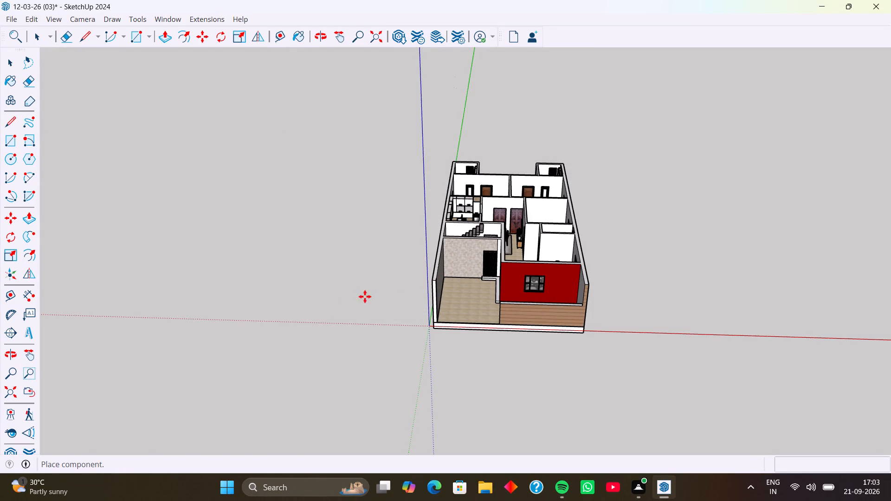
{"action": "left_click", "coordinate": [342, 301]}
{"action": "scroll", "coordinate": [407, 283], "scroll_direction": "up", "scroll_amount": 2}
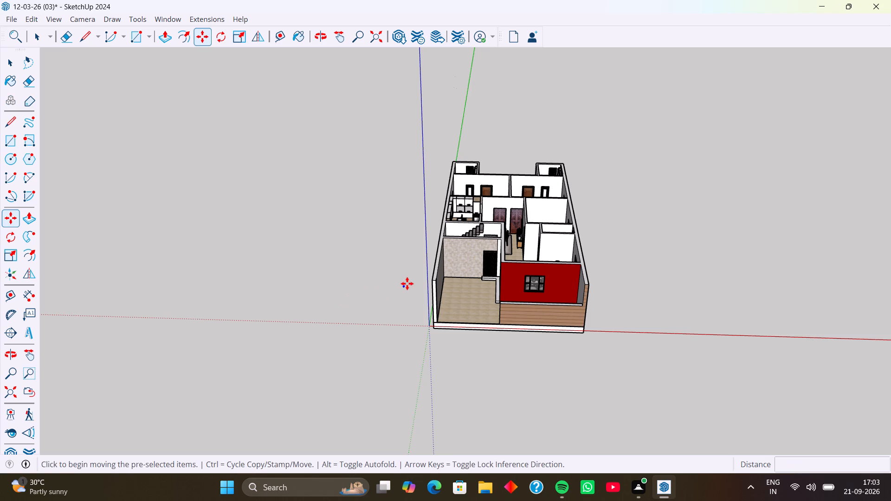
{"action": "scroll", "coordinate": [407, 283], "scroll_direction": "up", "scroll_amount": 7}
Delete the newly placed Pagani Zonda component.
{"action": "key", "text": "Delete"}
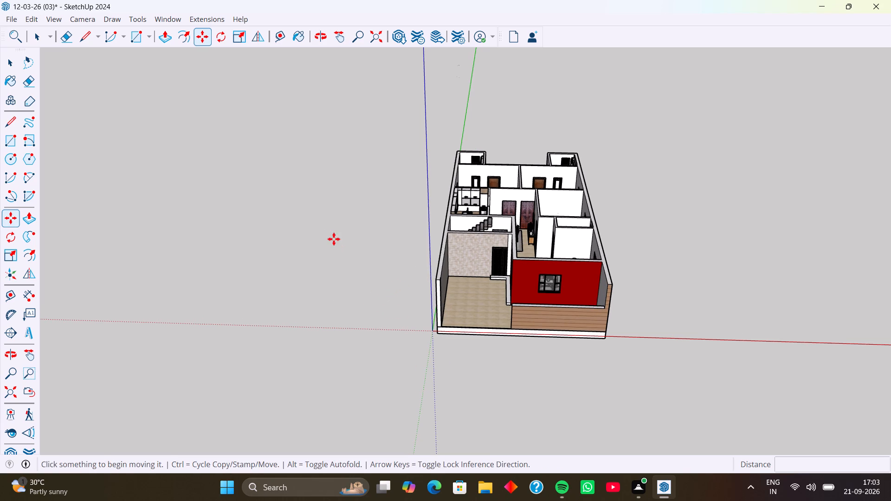
Reopen 3D Warehouse, find the red Akoaron SPX 25 among the car models and load it directly into the model.
{"action": "left_click", "coordinate": [172, 19]}
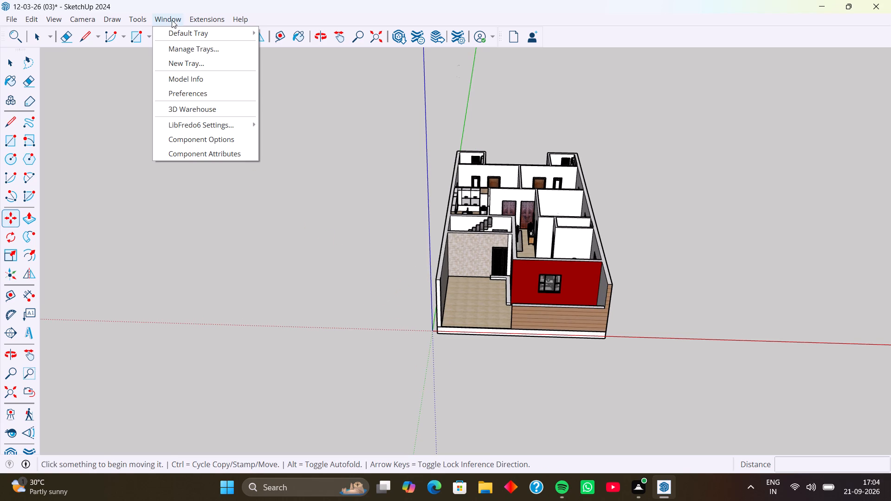
{"action": "left_click", "coordinate": [218, 112]}
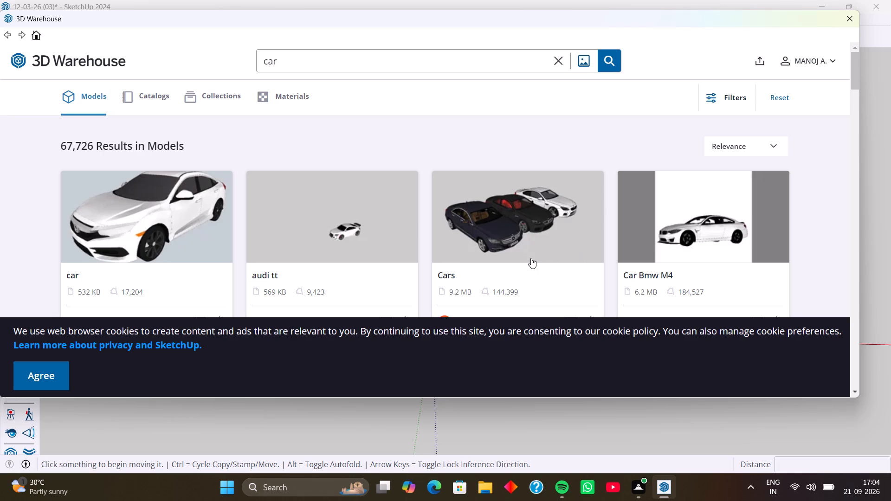
{"action": "scroll", "coordinate": [531, 258], "scroll_direction": "down", "scroll_amount": 4}
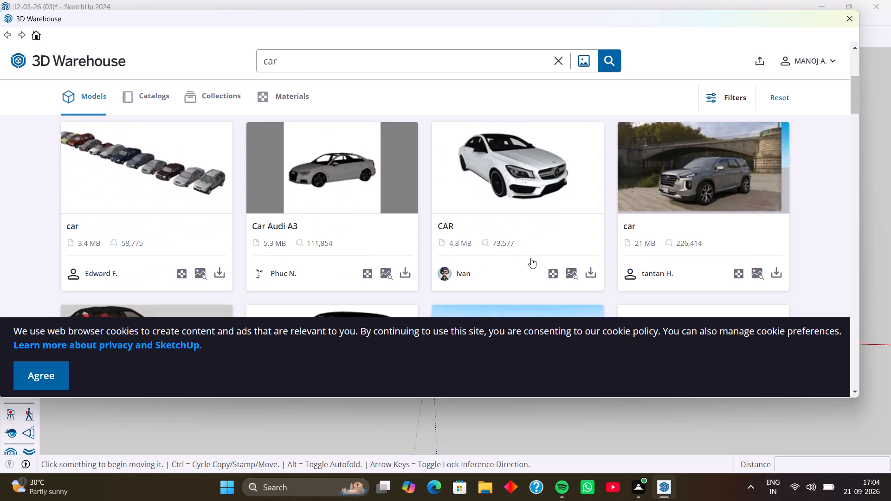
{"action": "scroll", "coordinate": [488, 227], "scroll_direction": "down", "scroll_amount": 1}
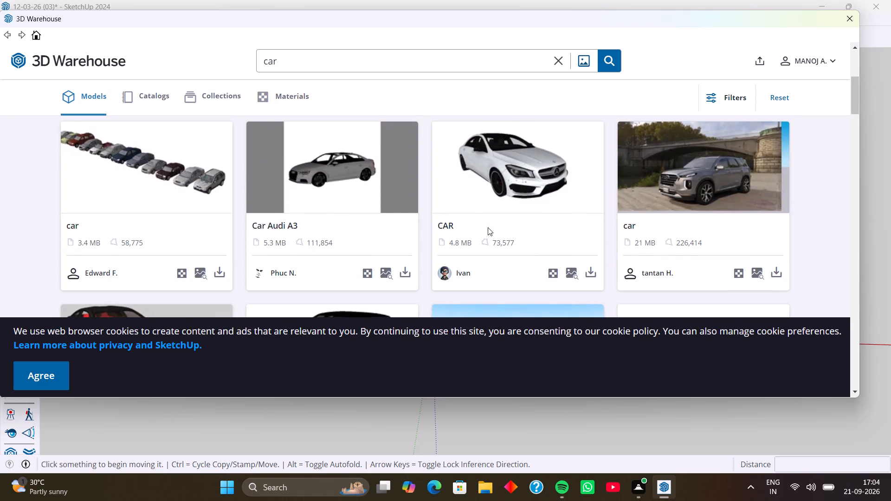
{"action": "scroll", "coordinate": [570, 259], "scroll_direction": "down", "scroll_amount": 1}
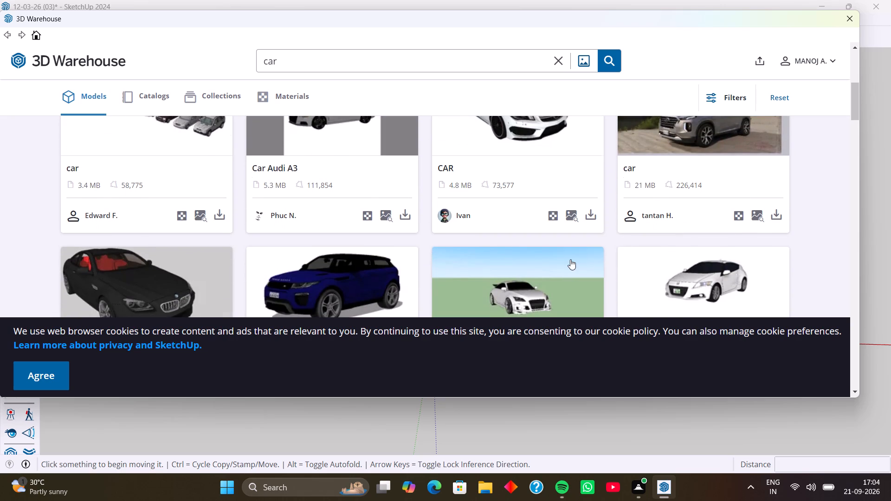
{"action": "scroll", "coordinate": [570, 259], "scroll_direction": "down", "scroll_amount": 2}
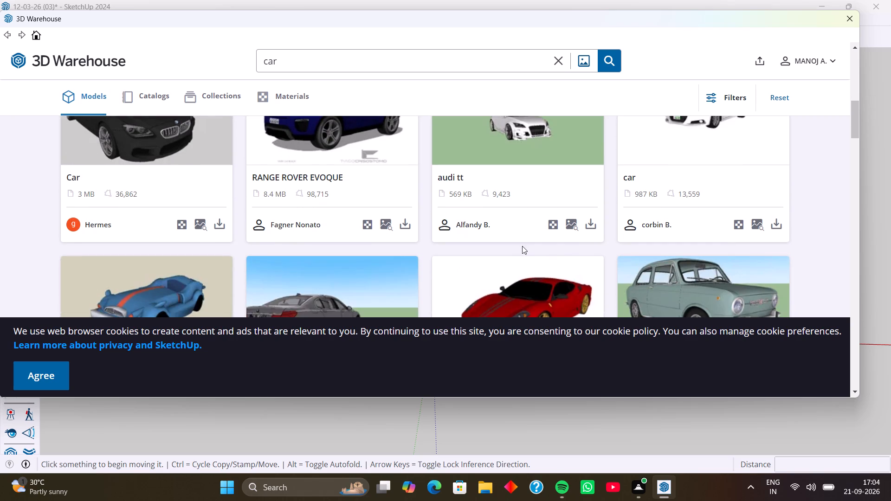
{"action": "scroll", "coordinate": [509, 211], "scroll_direction": "down", "scroll_amount": 2}
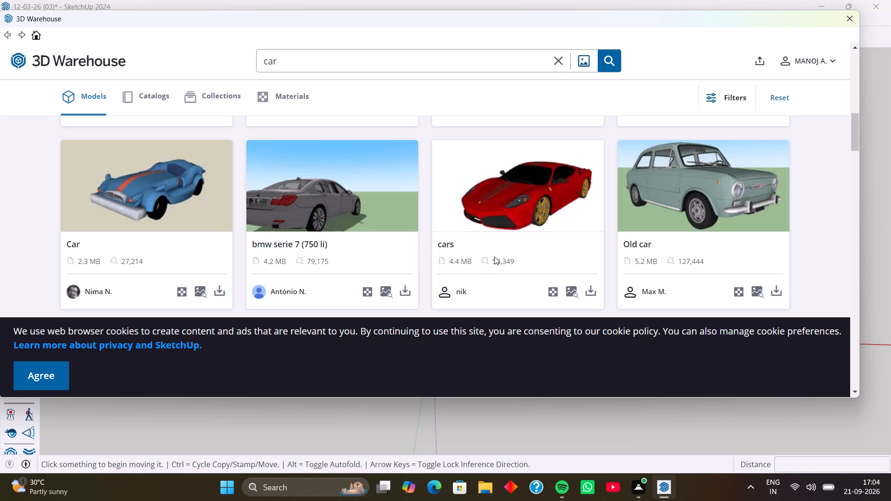
{"action": "scroll", "coordinate": [381, 261], "scroll_direction": "down", "scroll_amount": 1}
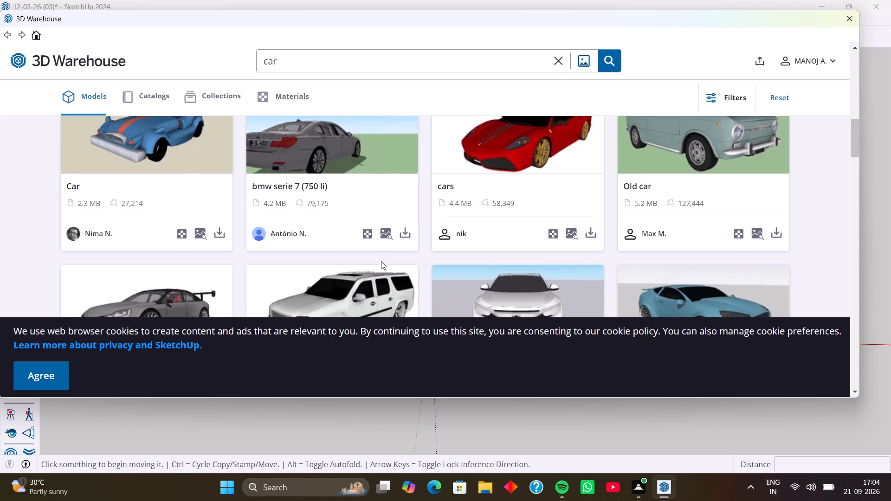
{"action": "scroll", "coordinate": [381, 261], "scroll_direction": "down", "scroll_amount": 1}
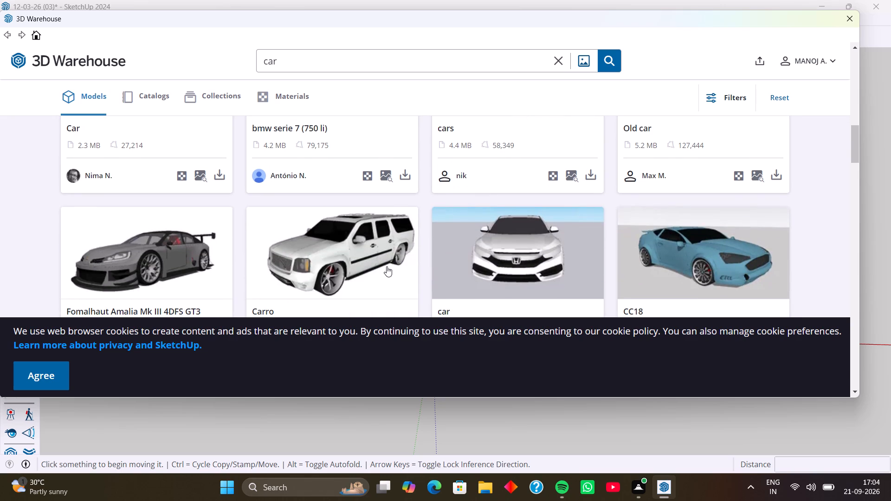
{"action": "scroll", "coordinate": [391, 274], "scroll_direction": "down", "scroll_amount": 2}
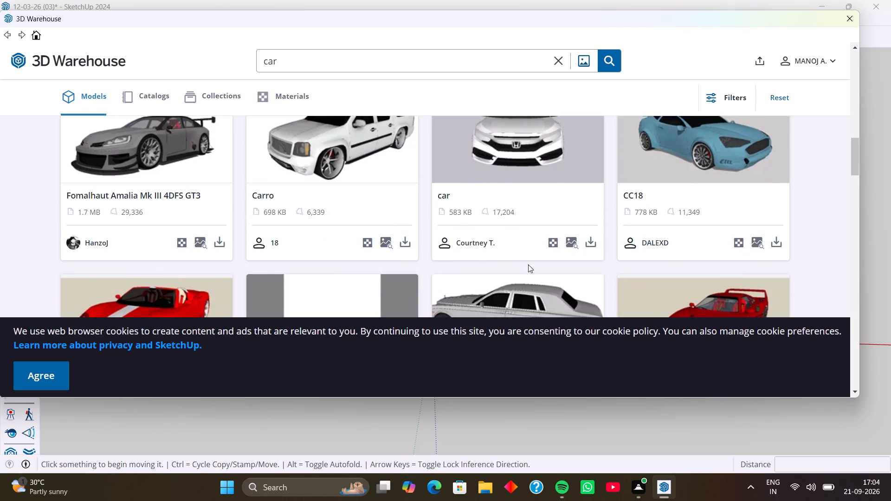
{"action": "scroll", "coordinate": [501, 271], "scroll_direction": "down", "scroll_amount": 3}
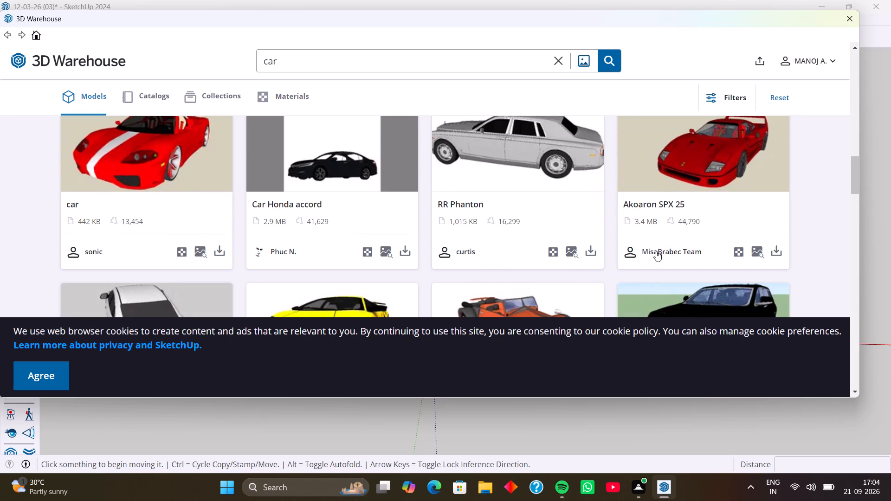
{"action": "left_click", "coordinate": [773, 250]}
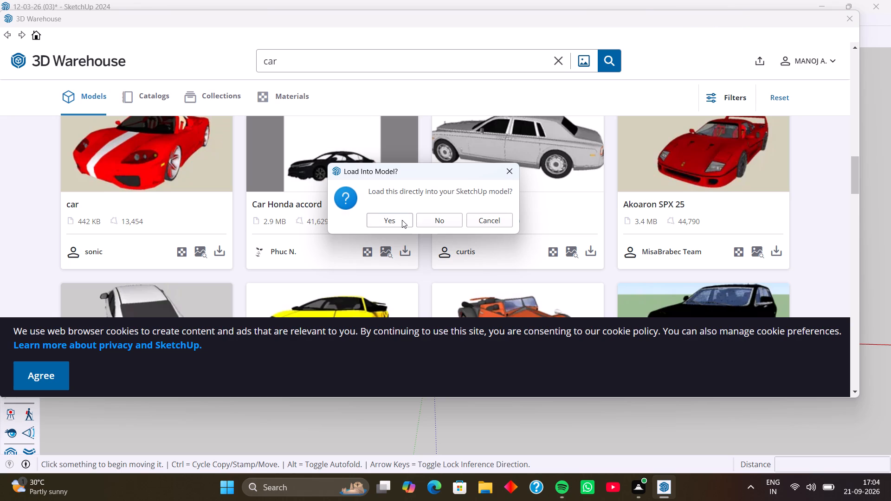
{"action": "left_click", "coordinate": [402, 220]}
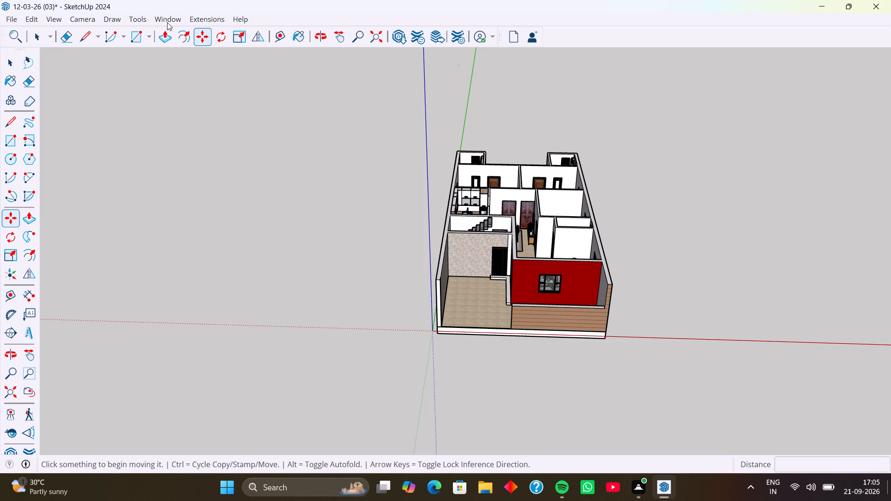
Place the imported red car on the open ground beside the house, near its front corner.
{"action": "scroll", "coordinate": [370, 177], "scroll_direction": "down", "scroll_amount": 6}
{"action": "scroll", "coordinate": [368, 180], "scroll_direction": "up", "scroll_amount": 6}
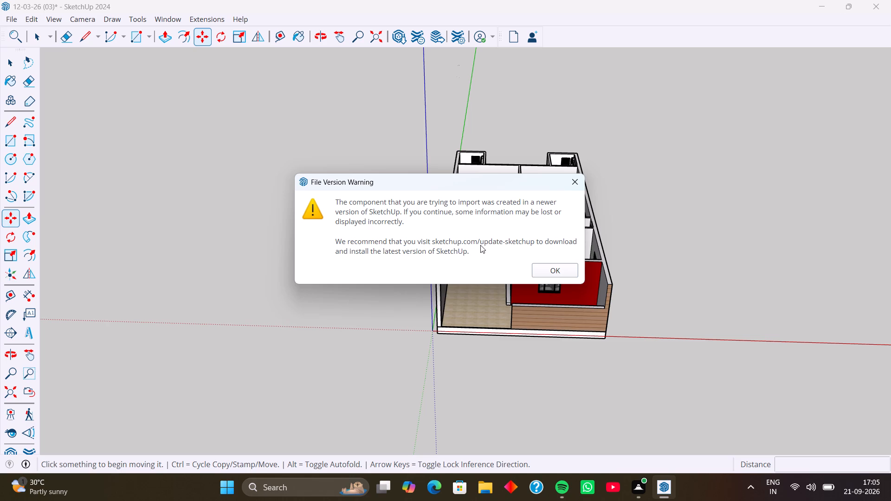
{"action": "left_click", "coordinate": [553, 270]}
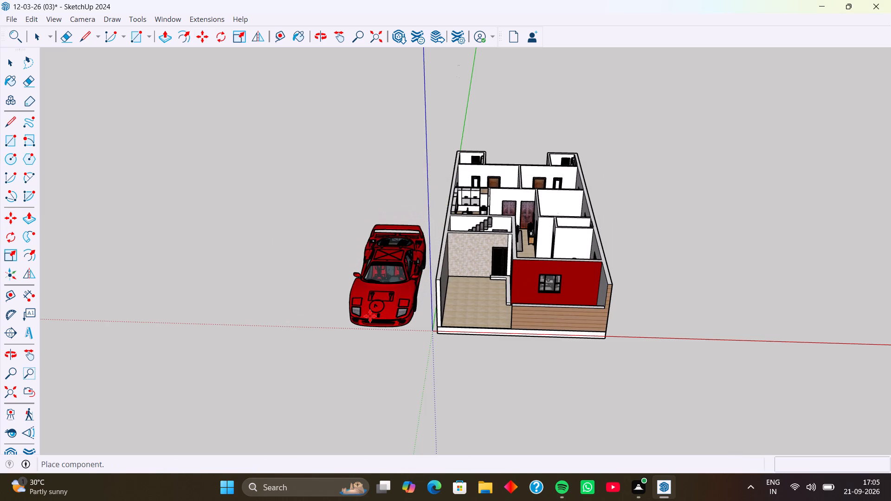
{"action": "left_click", "coordinate": [370, 316]}
Scale the red car to about 0.98 in width along red and about 0.91 in length along green.
{"action": "scroll", "coordinate": [391, 295], "scroll_direction": "up", "scroll_amount": 4}
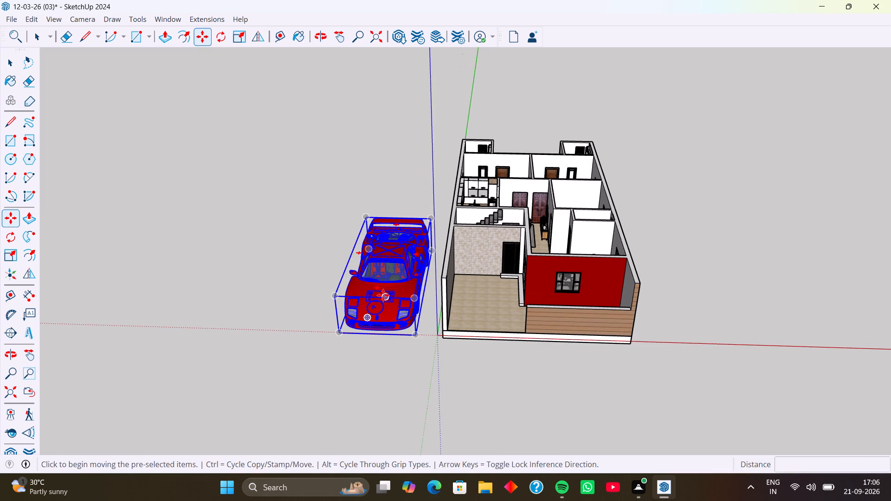
{"action": "key", "text": "s"}
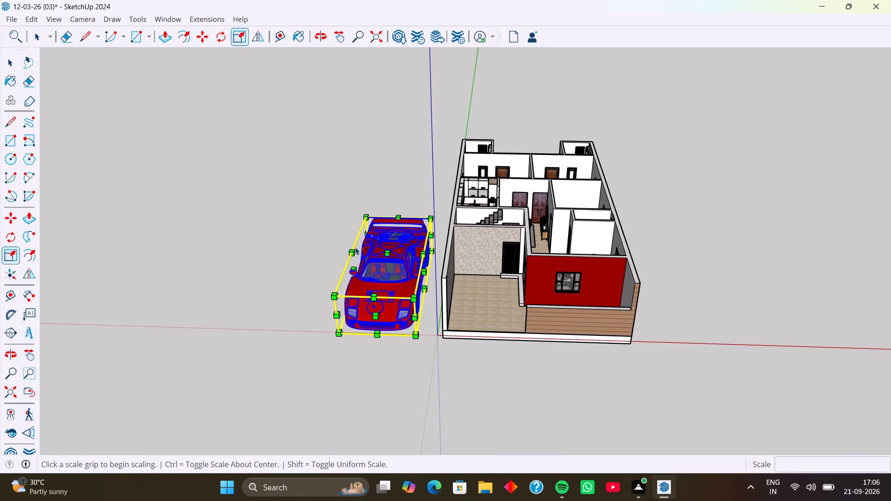
{"action": "scroll", "coordinate": [426, 279], "scroll_direction": "up", "scroll_amount": 4}
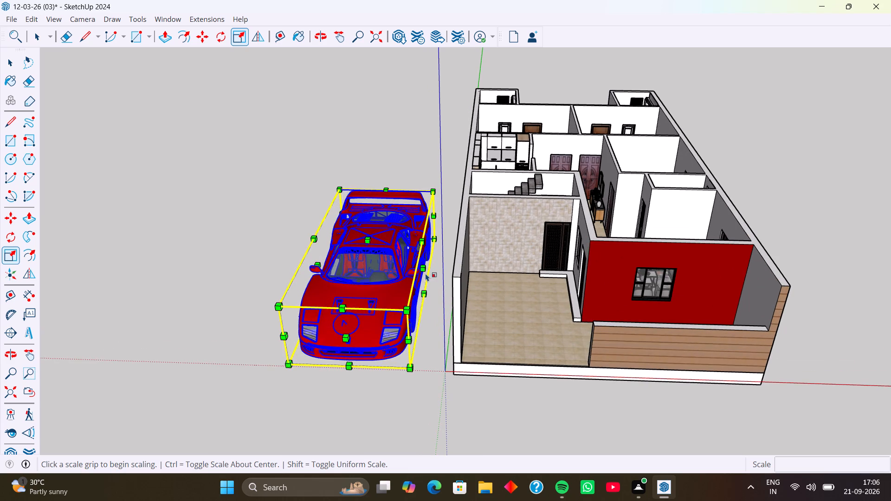
{"action": "left_click", "coordinate": [426, 272]}
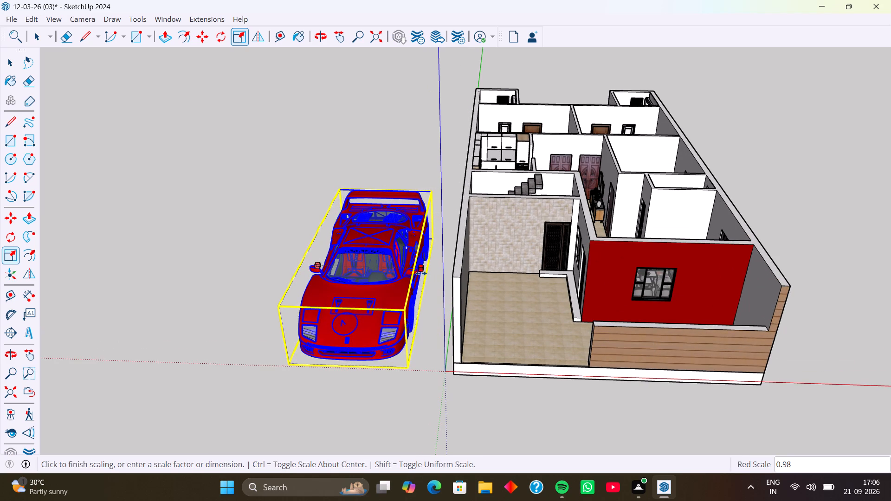
{"action": "left_click", "coordinate": [421, 273]}
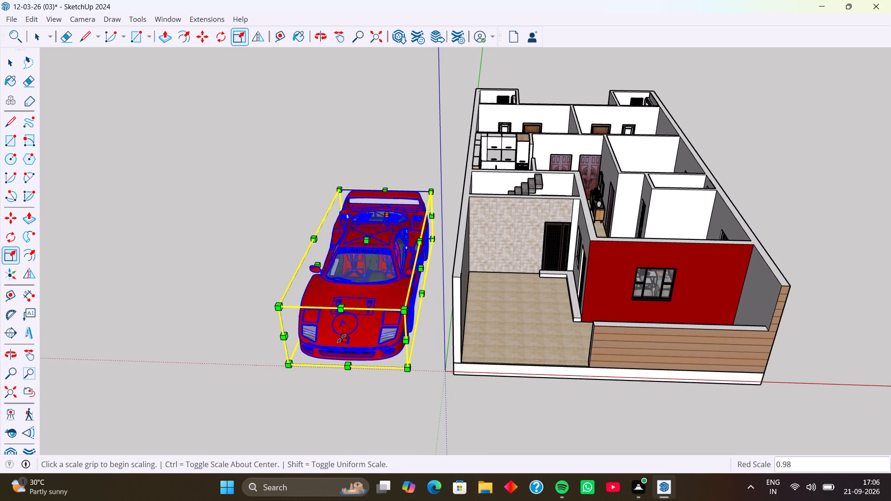
{"action": "left_click", "coordinate": [345, 337]}
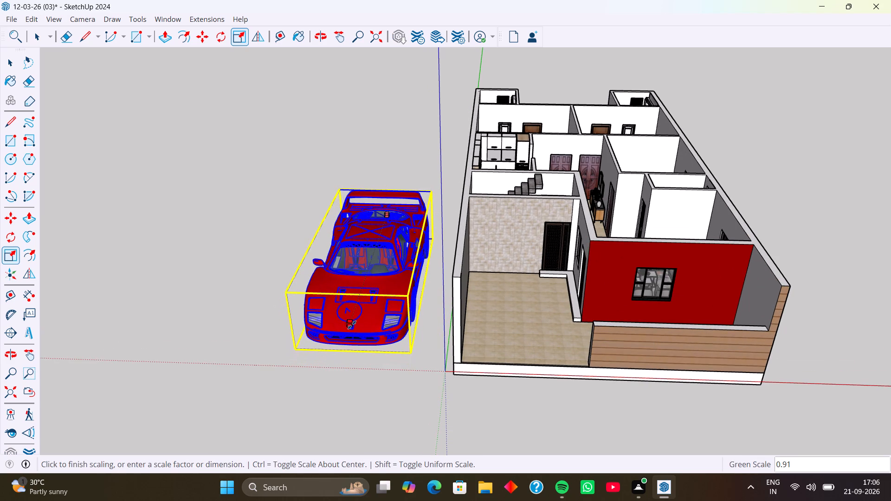
{"action": "left_click", "coordinate": [353, 321]}
Shorten the red car further from its rear end, using a green-axis scale of about 0.83.
{"action": "middle_click_drag", "start_coordinate": [387, 305], "coordinate": [394, 385]}
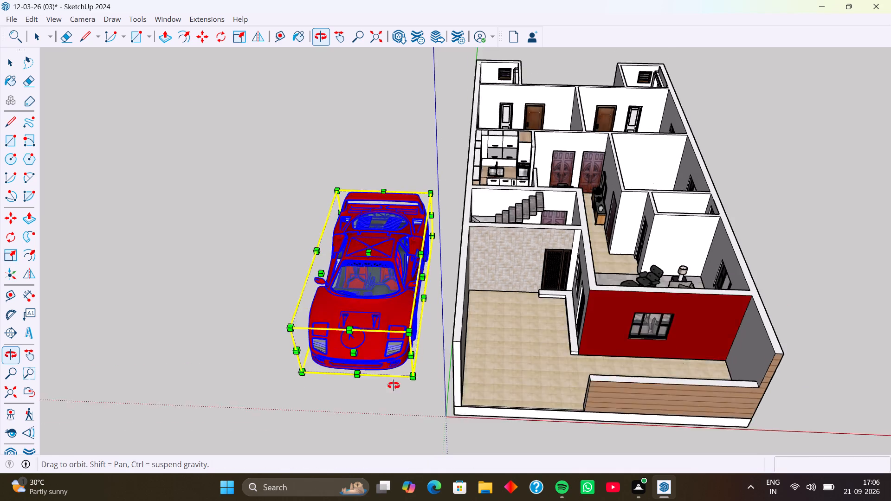
{"action": "middle_click_drag", "start_coordinate": [394, 385], "coordinate": [396, 392]}
{"action": "middle_click_drag", "start_coordinate": [394, 311], "coordinate": [435, 344]}
{"action": "middle_click_drag", "start_coordinate": [383, 357], "coordinate": [518, 332]}
{"action": "middle_click_drag", "start_coordinate": [414, 330], "coordinate": [607, 332]}
{"action": "middle_click_drag", "start_coordinate": [511, 324], "coordinate": [534, 320]}
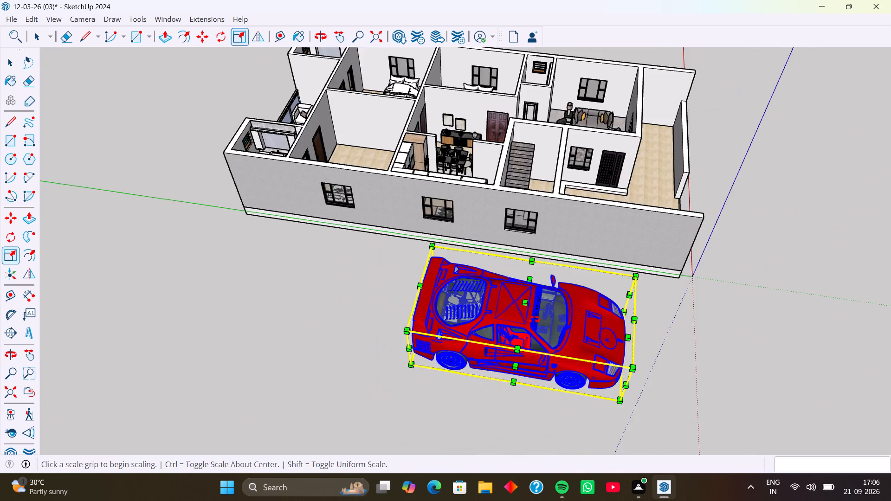
{"action": "middle_click_drag", "start_coordinate": [534, 320], "coordinate": [594, 308]}
{"action": "scroll", "coordinate": [430, 315], "scroll_direction": "up", "scroll_amount": 3}
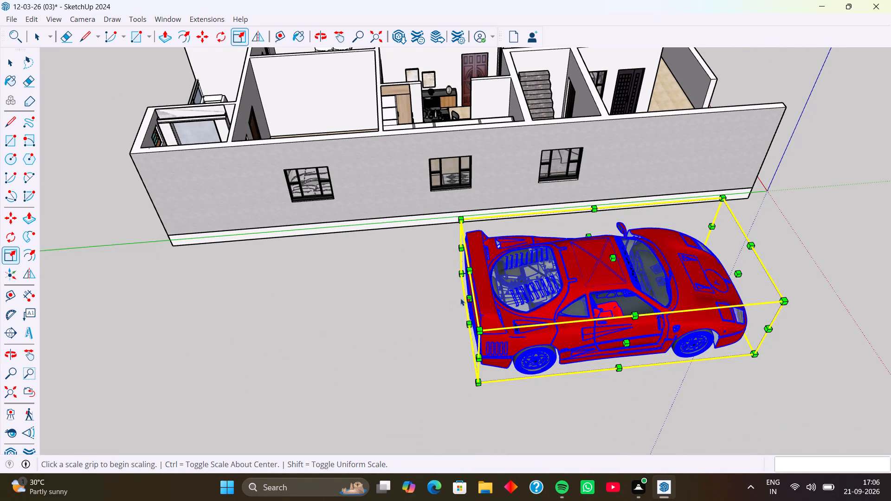
{"action": "left_click", "coordinate": [467, 298]}
{"action": "left_click", "coordinate": [518, 300]}
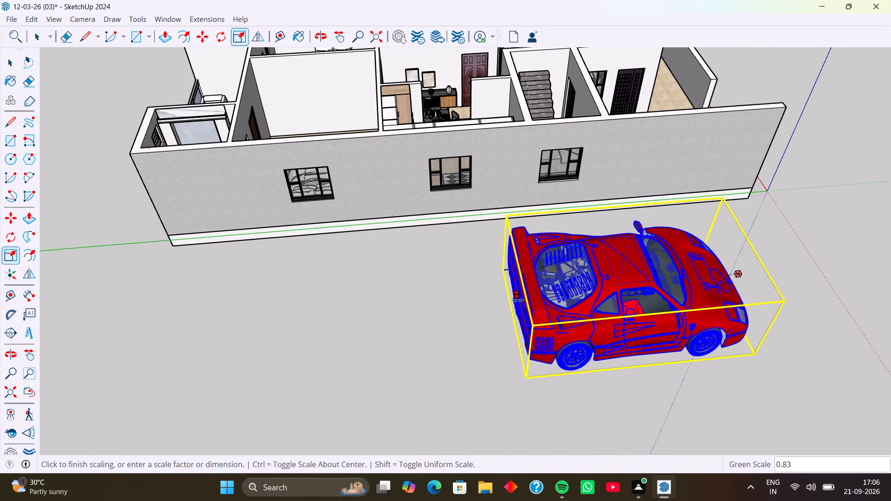
Undo the recent scalings of the red car, dropping the uniform scale attempt as well.
{"action": "middle_click_drag", "start_coordinate": [563, 296], "coordinate": [540, 314]}
{"action": "left_click", "coordinate": [502, 229]}
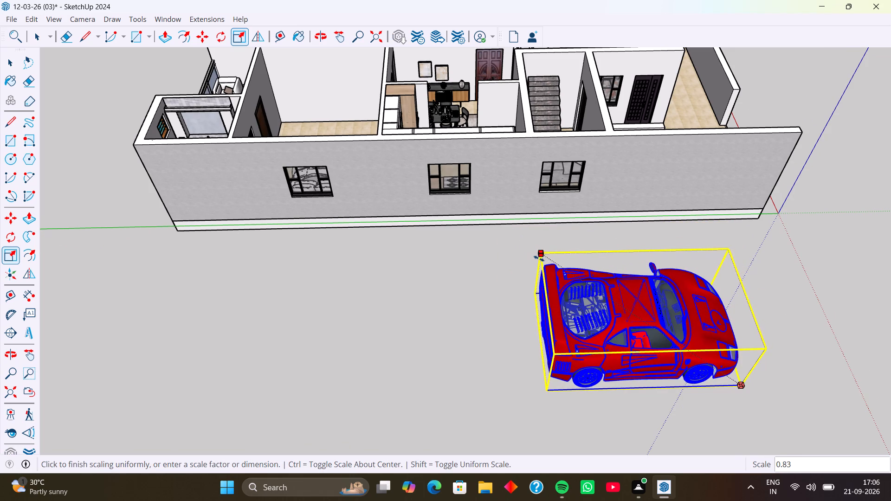
{"action": "key", "text": "ctrl+z"}
{"action": "key", "text": "ctrl+z"}
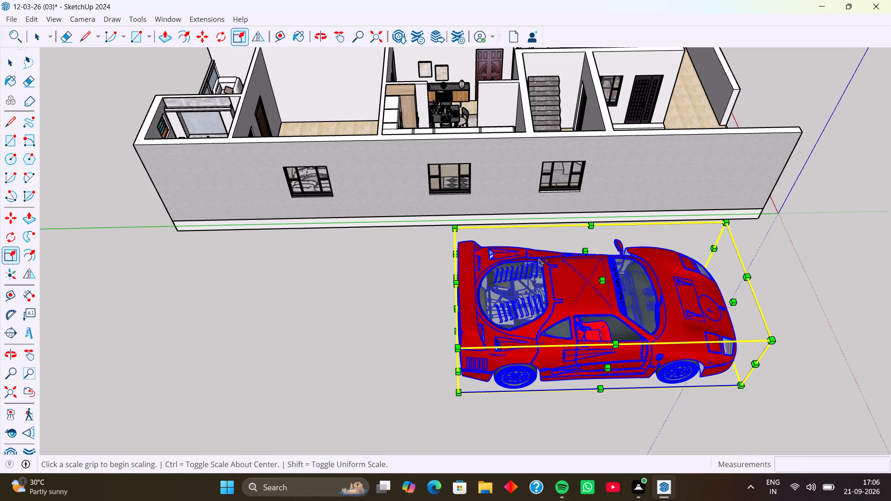
{"action": "key", "text": "ctrl+z"}
{"action": "key", "text": "ctrl+z"}
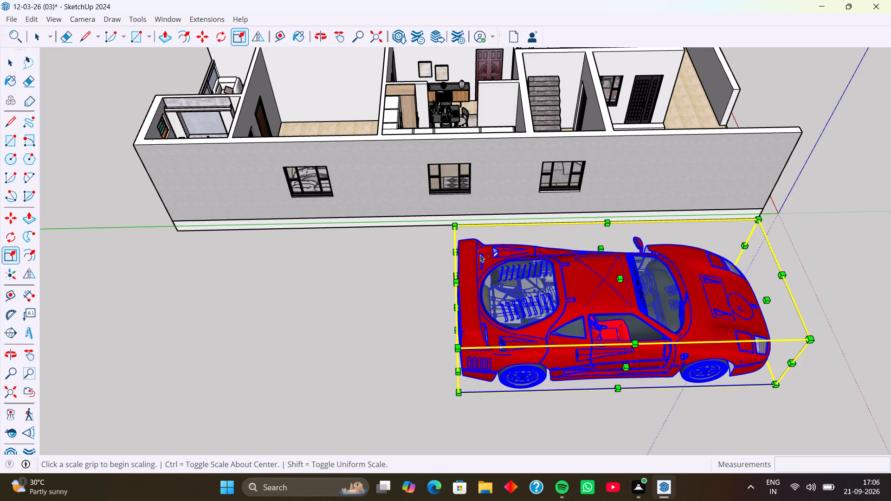
Scale the red car down uniformly from its rear top corner to roughly 0.6.
{"action": "left_click", "coordinate": [456, 224]}
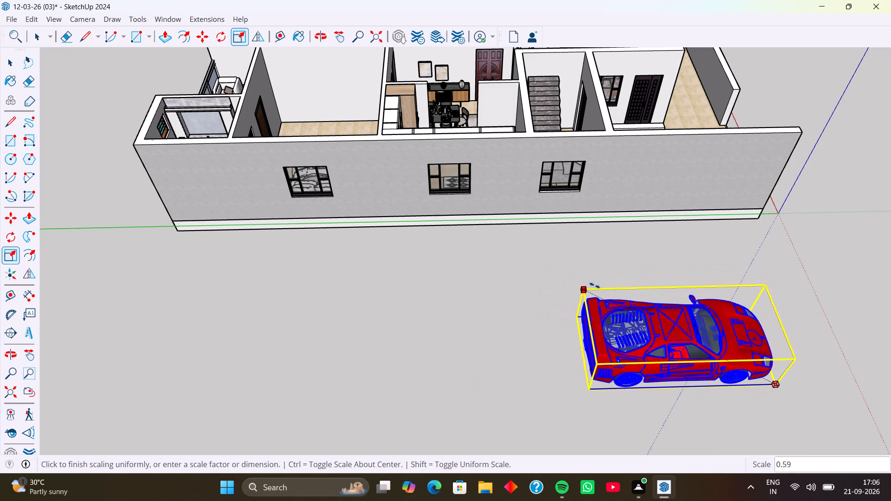
{"action": "left_click", "coordinate": [606, 289]}
Move the car by its front bottom corner about 23' 5" onto the top inner corner of the porch side wall's front end.
{"action": "middle_click_drag", "start_coordinate": [700, 312], "coordinate": [442, 246]}
{"action": "scroll", "coordinate": [506, 316], "scroll_direction": "down", "scroll_amount": 4}
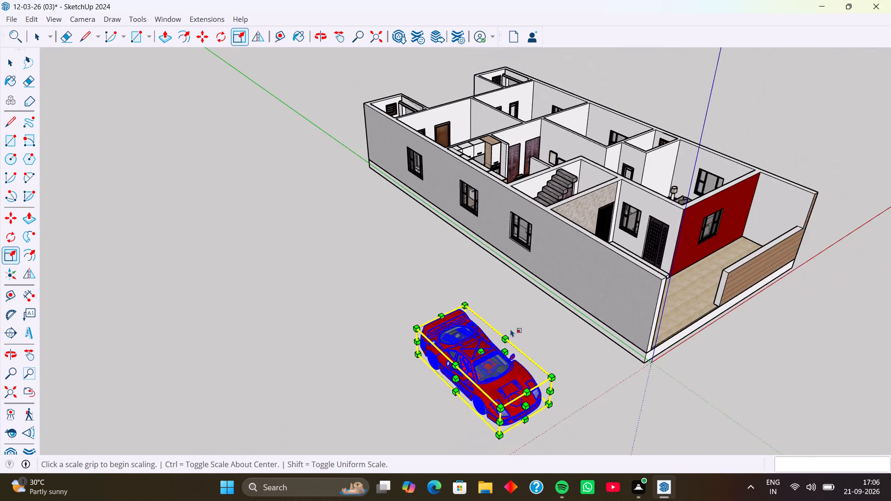
{"action": "middle_click_drag", "start_coordinate": [508, 334], "coordinate": [391, 225], "text": "shift"}
{"action": "middle_click_drag", "start_coordinate": [427, 291], "coordinate": [336, 320]}
{"action": "scroll", "coordinate": [310, 312], "scroll_direction": "up", "scroll_amount": 2}
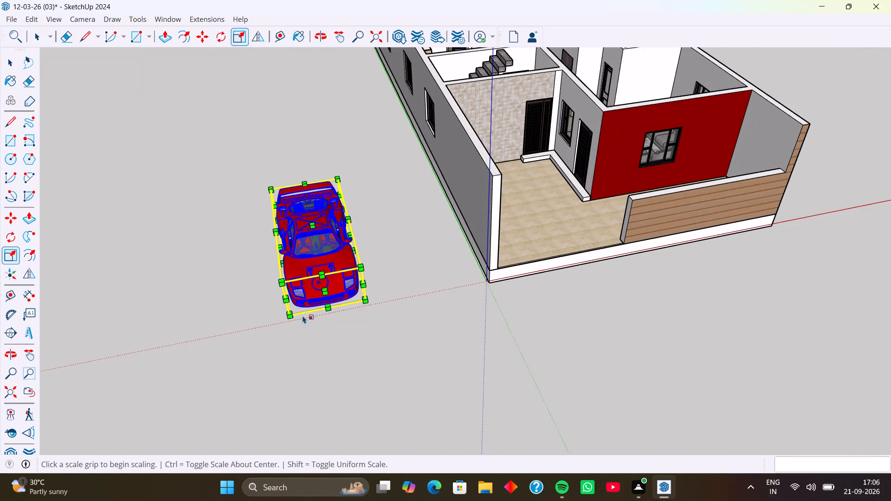
{"action": "key", "text": "m"}
{"action": "scroll", "coordinate": [300, 318], "scroll_direction": "up", "scroll_amount": 4}
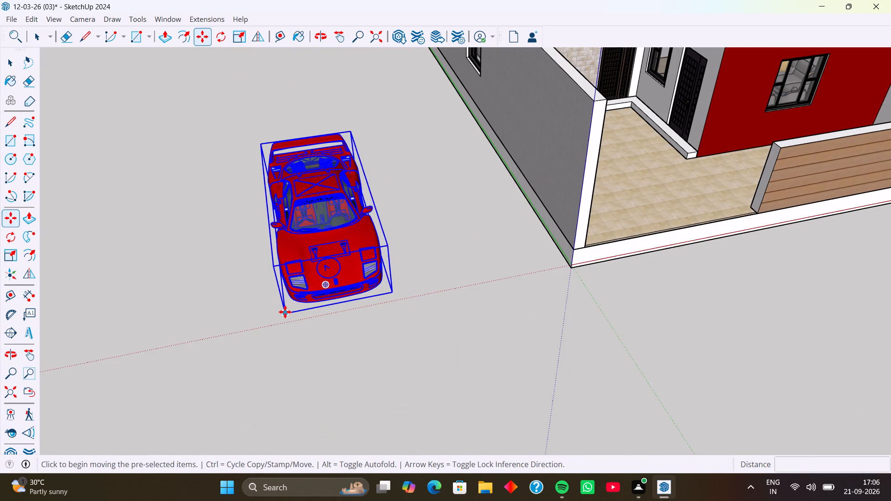
{"action": "left_click", "coordinate": [285, 312]}
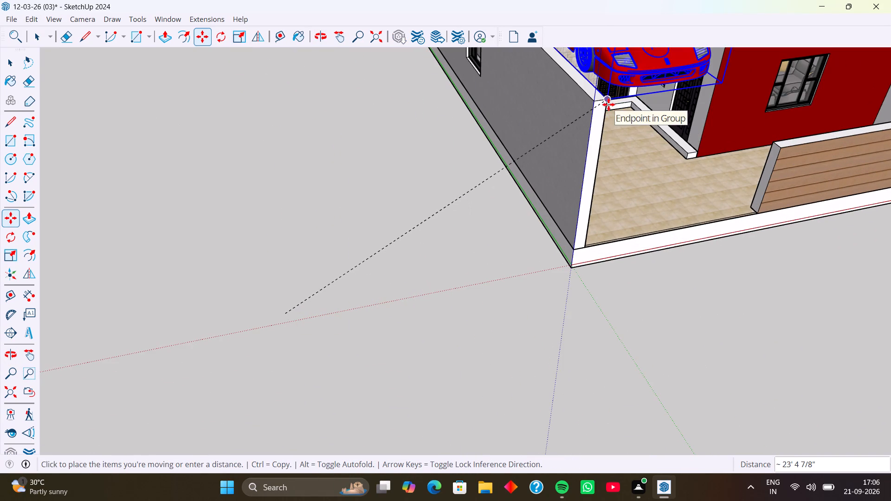
{"action": "left_click", "coordinate": [608, 103]}
Lower the car 10' vertically along the blue axis onto the tiled porch floor, at the base of the side wall's inner corner.
{"action": "scroll", "coordinate": [599, 226], "scroll_direction": "down", "scroll_amount": 9}
{"action": "middle_click_drag", "start_coordinate": [595, 203], "coordinate": [581, 316]}
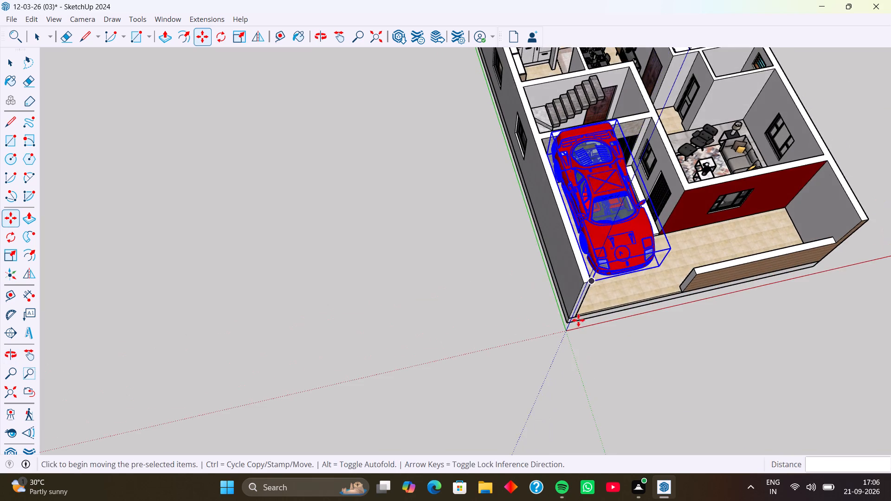
{"action": "middle_click_drag", "start_coordinate": [564, 269], "coordinate": [614, 331]}
{"action": "middle_click_drag", "start_coordinate": [533, 272], "coordinate": [609, 268]}
{"action": "middle_click_drag", "start_coordinate": [542, 214], "coordinate": [618, 225]}
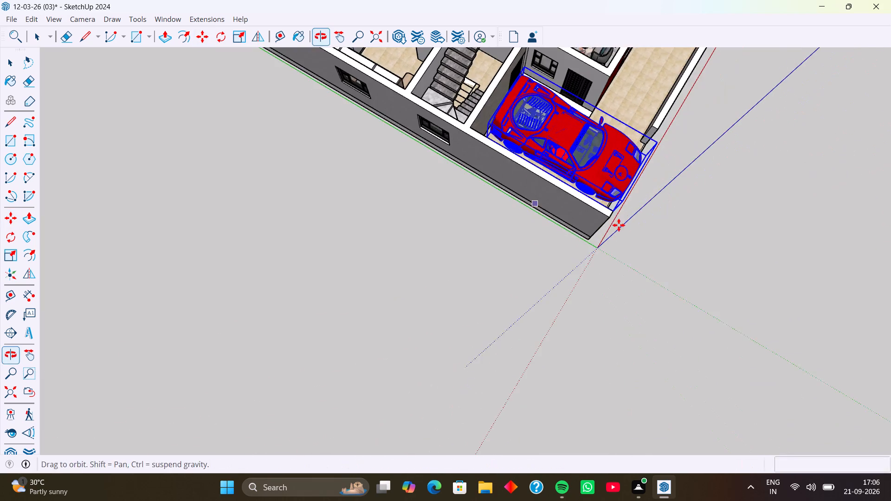
{"action": "middle_click_drag", "start_coordinate": [573, 212], "coordinate": [519, 155]}
{"action": "middle_click_drag", "start_coordinate": [567, 201], "coordinate": [466, 170]}
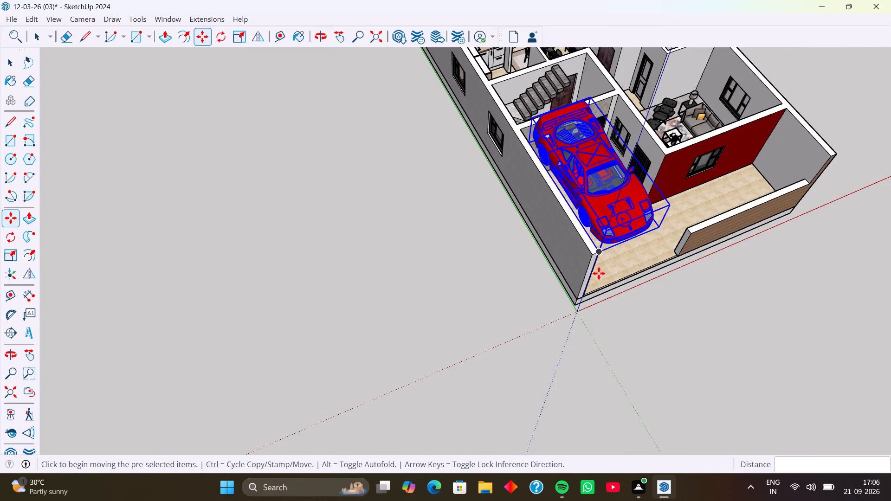
{"action": "middle_click_drag", "start_coordinate": [557, 275], "coordinate": [483, 218]}
{"action": "middle_click_drag", "start_coordinate": [583, 272], "coordinate": [550, 229]}
{"action": "scroll", "coordinate": [545, 221], "scroll_direction": "up", "scroll_amount": 2}
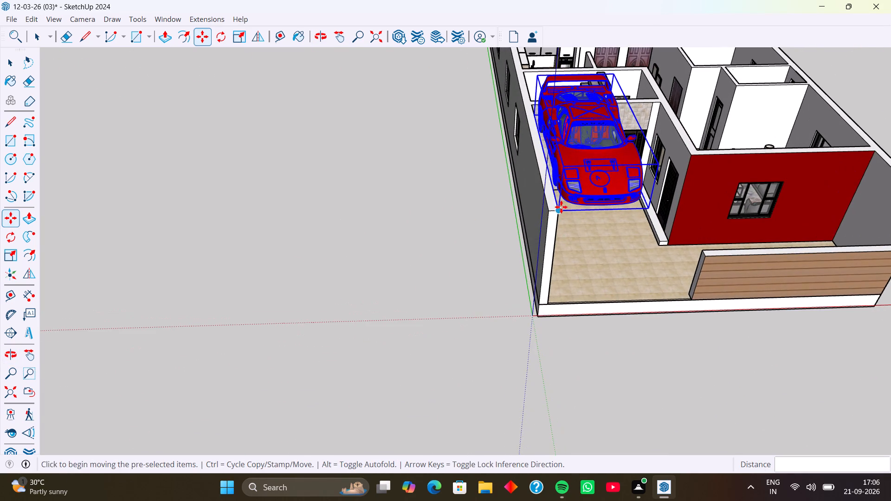
{"action": "left_click", "coordinate": [559, 210]}
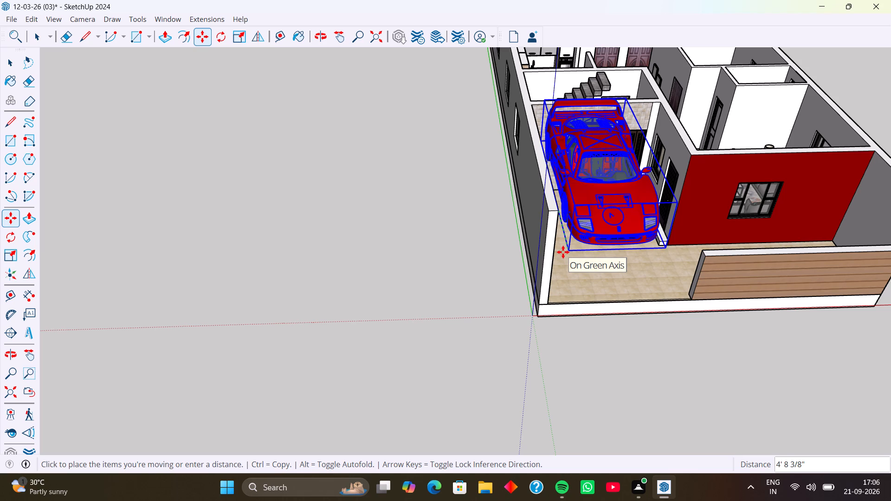
{"action": "key", "text": "Up"}
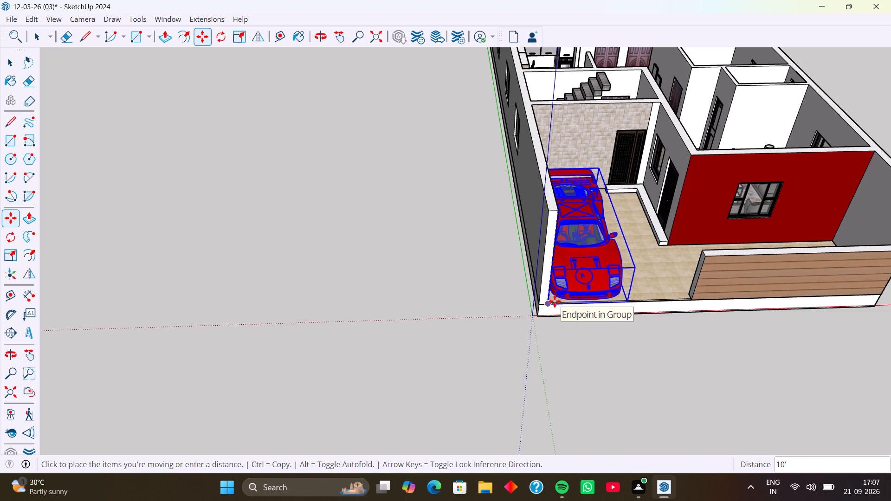
{"action": "left_click", "coordinate": [555, 299]}
Move the car about 1' along the red axis, away from the stone-clad side wall.
{"action": "middle_click_drag", "start_coordinate": [594, 291], "coordinate": [520, 292]}
{"action": "middle_click_drag", "start_coordinate": [580, 285], "coordinate": [506, 275]}
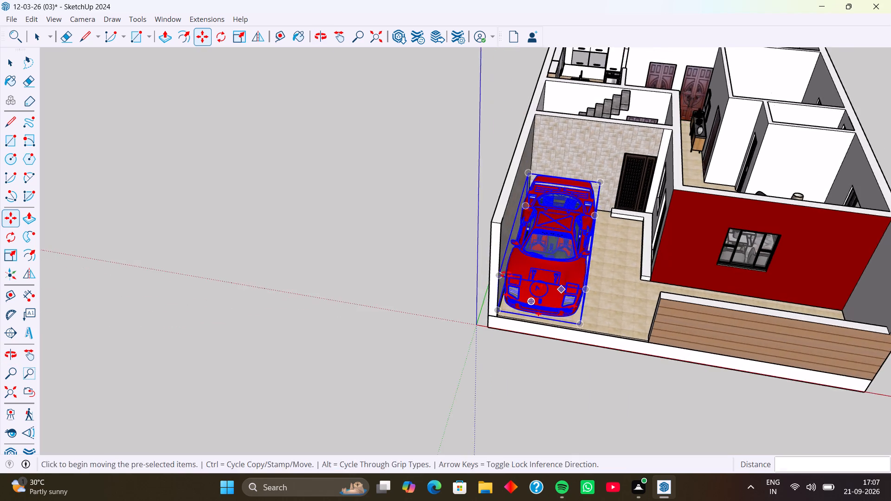
{"action": "middle_click_drag", "start_coordinate": [506, 275], "coordinate": [505, 275]}
{"action": "middle_click_drag", "start_coordinate": [553, 252], "coordinate": [436, 277]}
{"action": "scroll", "coordinate": [503, 258], "scroll_direction": "up", "scroll_amount": 4}
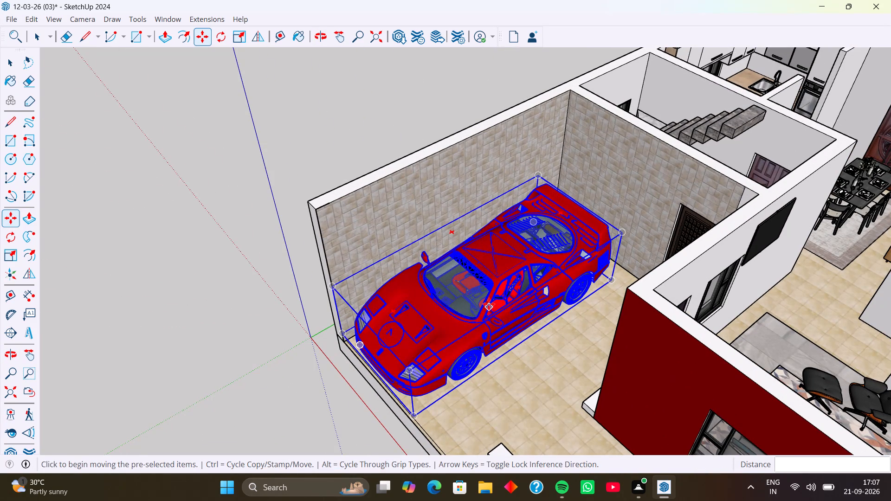
{"action": "middle_click_drag", "start_coordinate": [484, 318], "coordinate": [425, 260]}
{"action": "middle_click_drag", "start_coordinate": [452, 287], "coordinate": [371, 317]}
{"action": "middle_click_drag", "start_coordinate": [455, 261], "coordinate": [445, 332]}
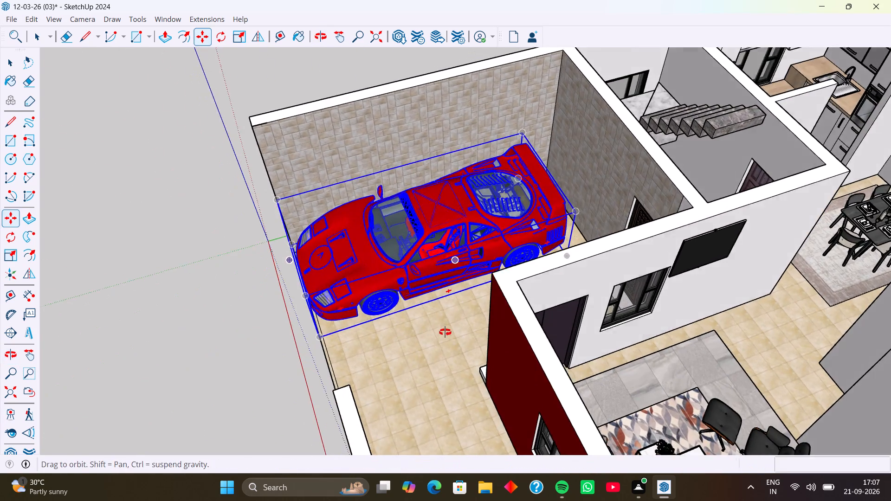
{"action": "middle_click_drag", "start_coordinate": [445, 332], "coordinate": [443, 337]}
{"action": "scroll", "coordinate": [526, 261], "scroll_direction": "up", "scroll_amount": 6}
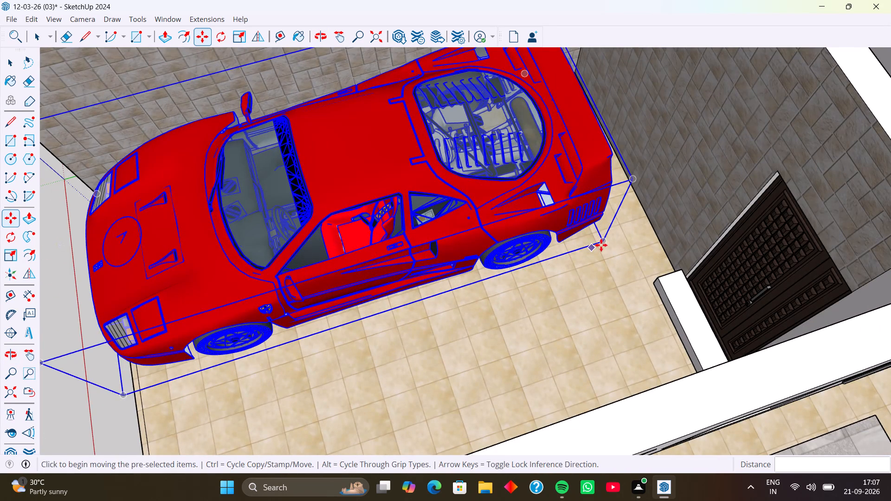
{"action": "left_click", "coordinate": [603, 240]}
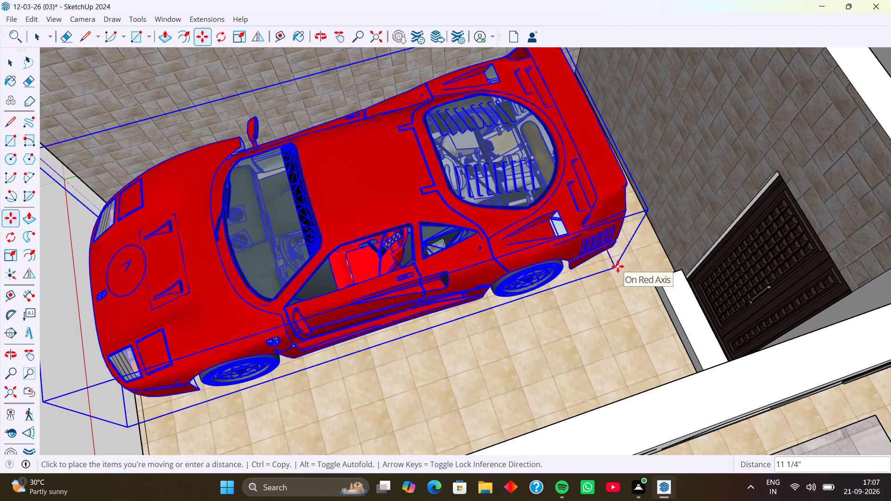
{"action": "left_click", "coordinate": [619, 269]}
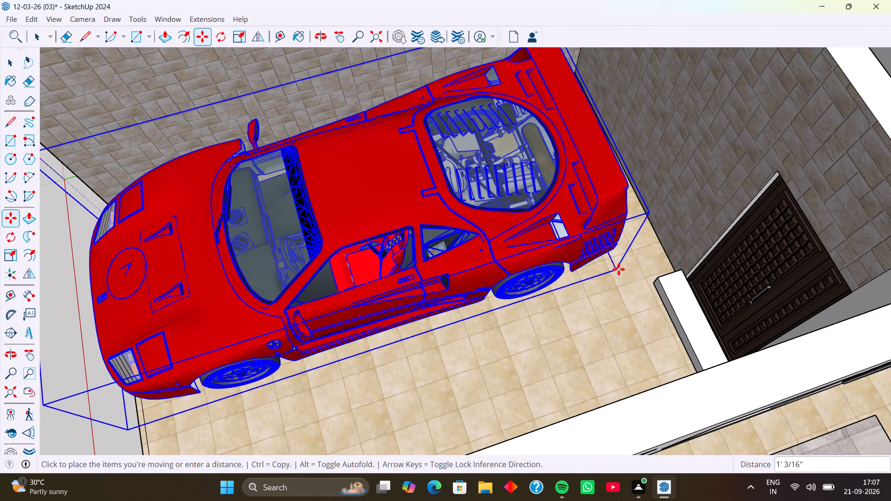
Scale the parked car uniformly from its front corner to about 0.94 and clear the selection.
{"action": "scroll", "coordinate": [564, 250], "scroll_direction": "down", "scroll_amount": 4}
{"action": "middle_click_drag", "start_coordinate": [521, 238], "coordinate": [507, 292]}
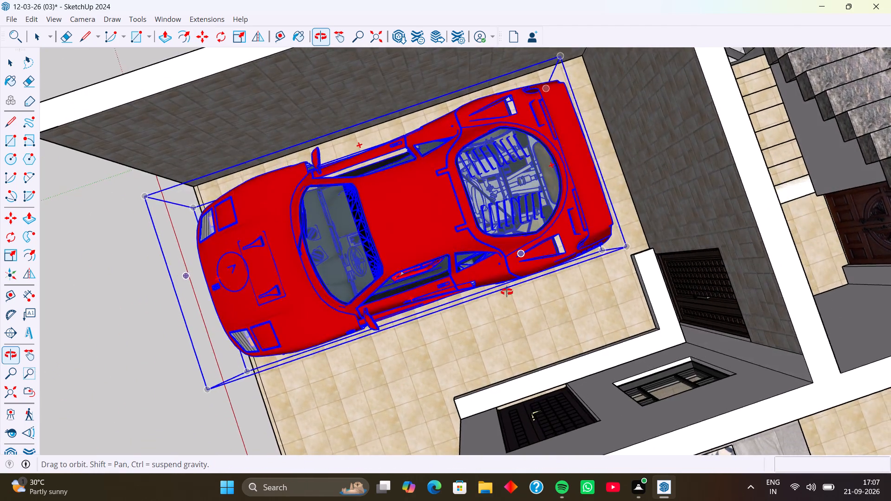
{"action": "middle_click_drag", "start_coordinate": [507, 292], "coordinate": [504, 219]}
{"action": "middle_click_drag", "start_coordinate": [500, 237], "coordinate": [483, 234]}
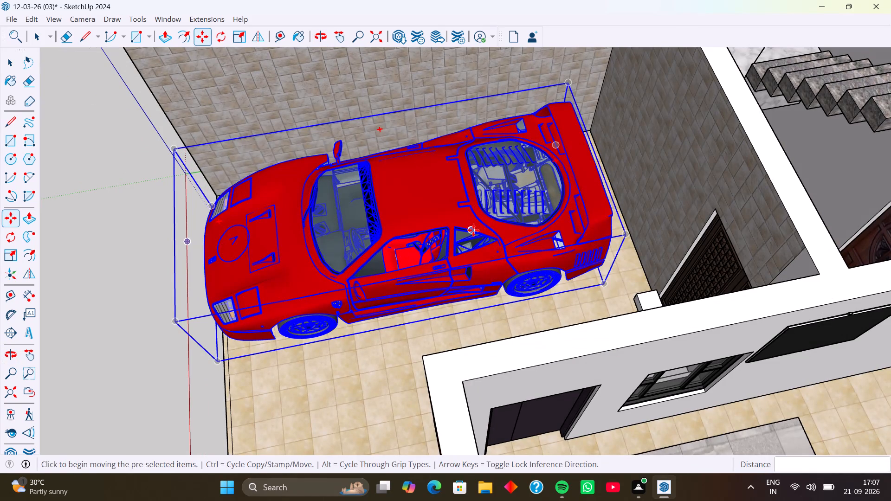
{"action": "key", "text": "s"}
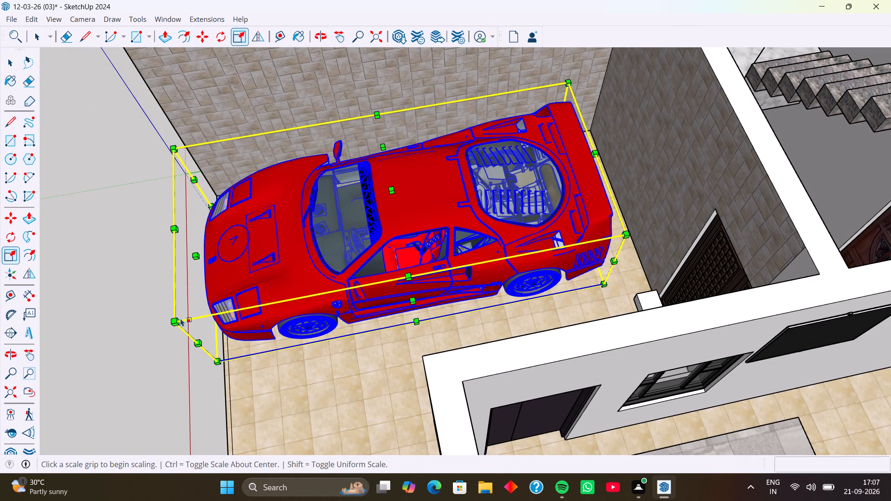
{"action": "left_click", "coordinate": [176, 321]}
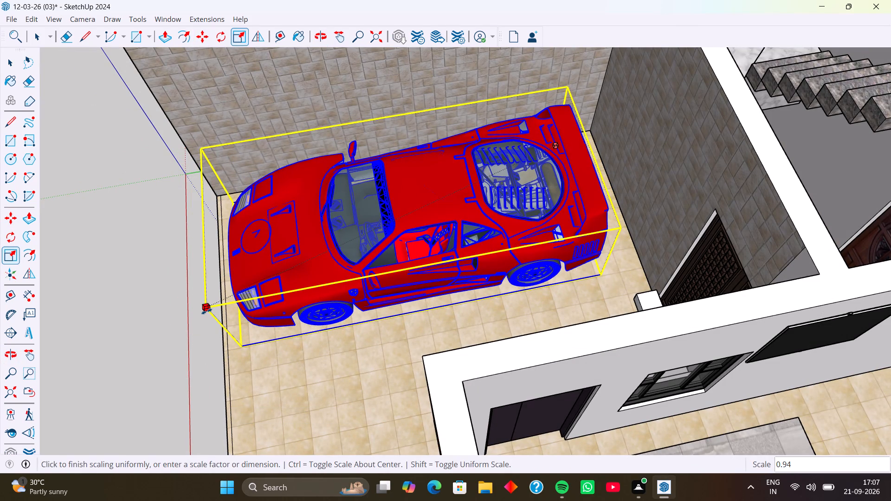
{"action": "left_click", "coordinate": [207, 311]}
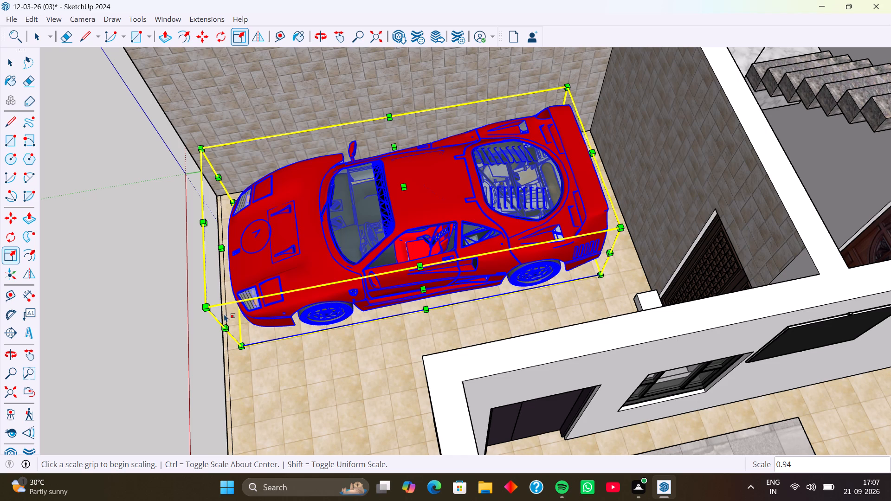
{"action": "key", "text": "space"}
{"action": "left_click", "coordinate": [151, 334]}
Examine the car's size and position in the porch from above and from the front of the house.
{"action": "middle_click_drag", "start_coordinate": [209, 301], "coordinate": [396, 274]}
{"action": "middle_click_drag", "start_coordinate": [348, 285], "coordinate": [456, 234]}
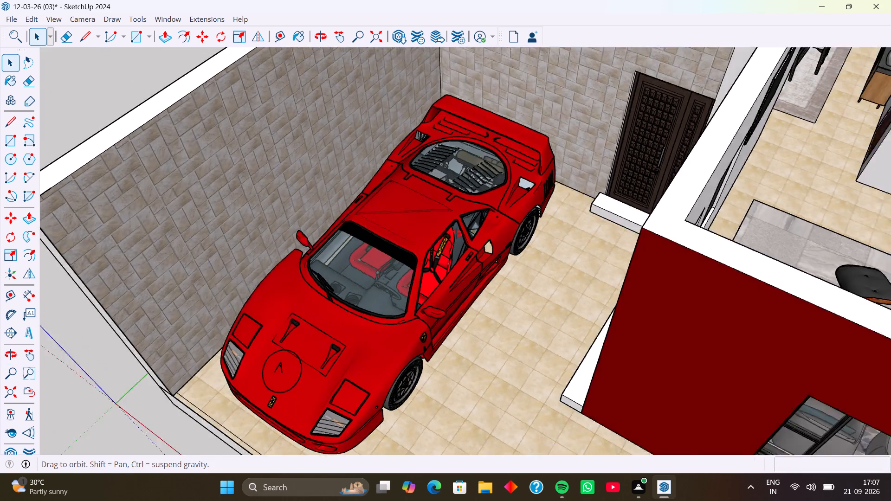
{"action": "middle_click_drag", "start_coordinate": [456, 234], "coordinate": [475, 221]}
{"action": "scroll", "coordinate": [406, 252], "scroll_direction": "down", "scroll_amount": 8}
{"action": "middle_click_drag", "start_coordinate": [449, 285], "coordinate": [476, 386]}
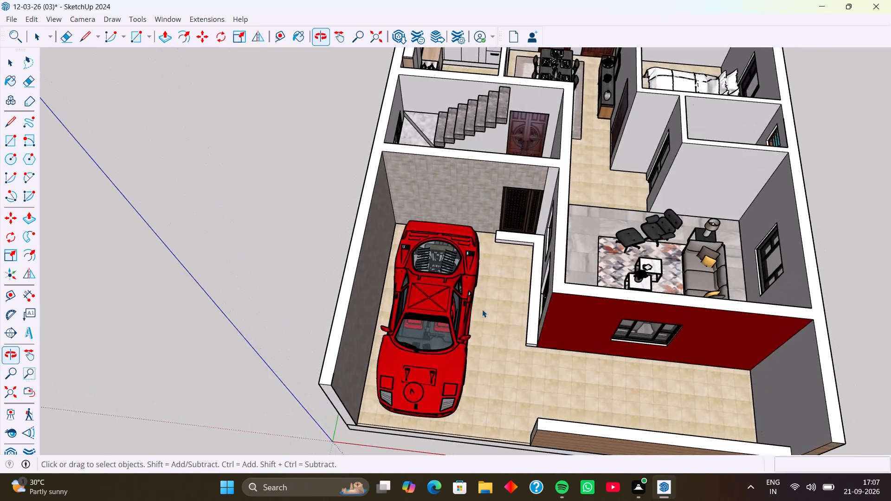
{"action": "scroll", "coordinate": [482, 309], "scroll_direction": "down", "scroll_amount": 2}
{"action": "middle_click_drag", "start_coordinate": [482, 311], "coordinate": [484, 384]}
{"action": "middle_click_drag", "start_coordinate": [481, 316], "coordinate": [479, 350]}
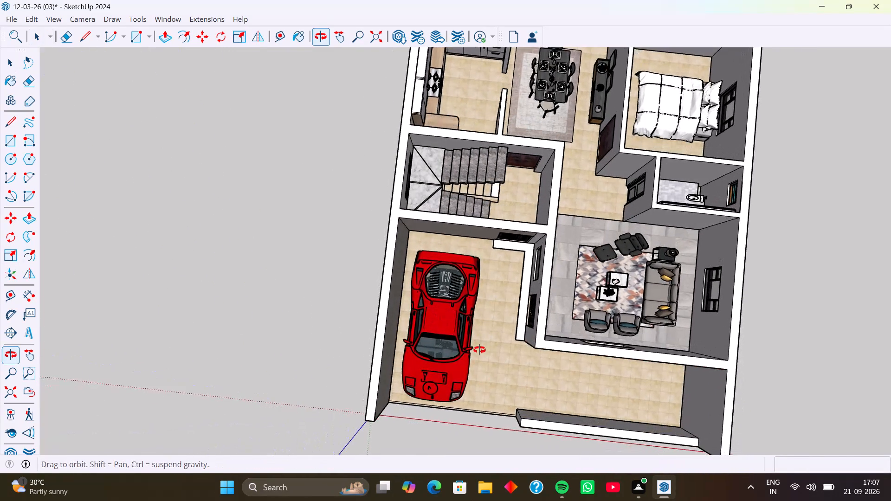
{"action": "middle_click_drag", "start_coordinate": [479, 350], "coordinate": [493, 192]}
{"action": "middle_click_drag", "start_coordinate": [466, 321], "coordinate": [510, 263]}
{"action": "middle_click_drag", "start_coordinate": [510, 290], "coordinate": [506, 243]}
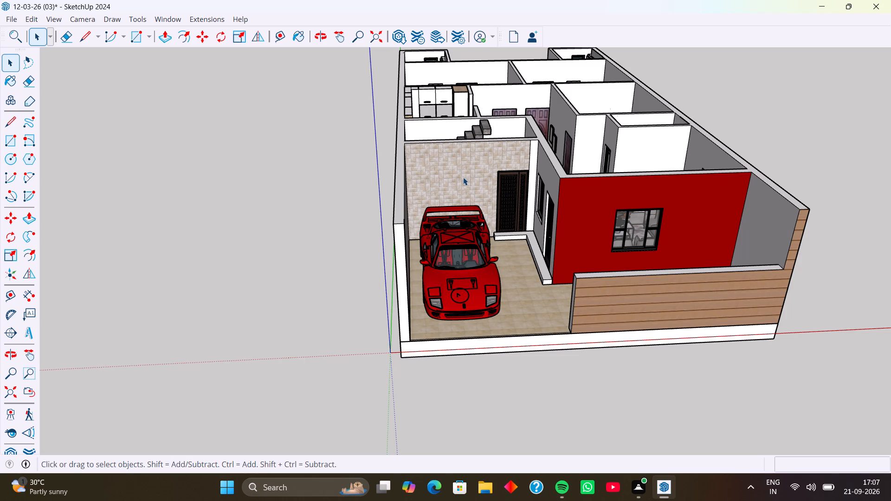
Inside the wall group, delete the narrow white wall face and its edges beside the dark porch entrance door.
{"action": "scroll", "coordinate": [519, 155], "scroll_direction": "up", "scroll_amount": 12}
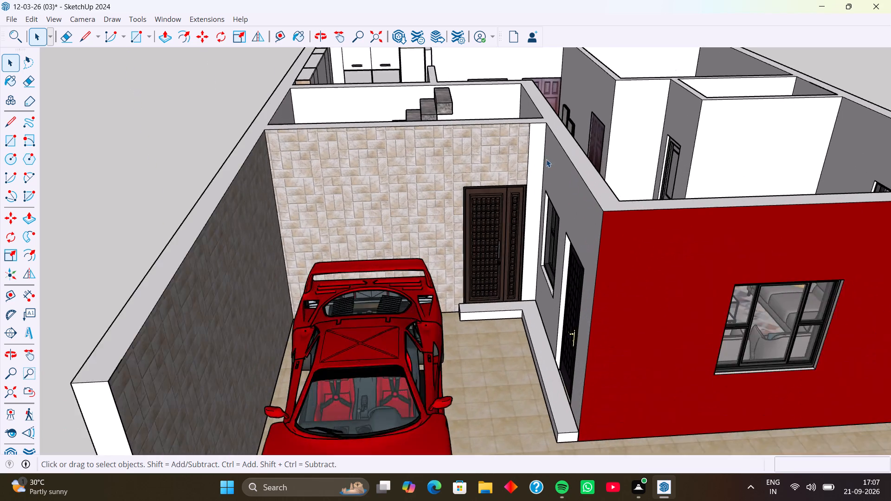
{"action": "scroll", "coordinate": [539, 158], "scroll_direction": "up", "scroll_amount": 4}
{"action": "middle_click_drag", "start_coordinate": [539, 158], "coordinate": [508, 124]}
{"action": "scroll", "coordinate": [515, 136], "scroll_direction": "up", "scroll_amount": 1}
{"action": "middle_click_drag", "start_coordinate": [515, 136], "coordinate": [529, 162]}
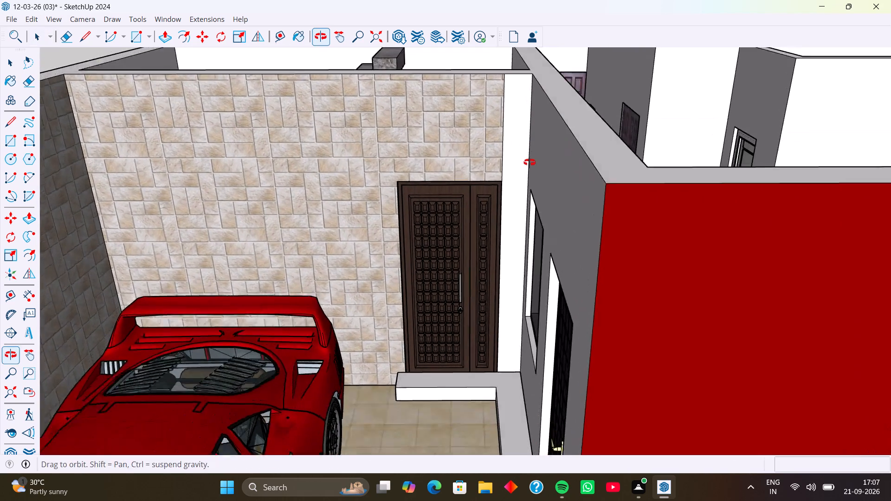
{"action": "middle_click_drag", "start_coordinate": [529, 162], "coordinate": [529, 163]}
{"action": "scroll", "coordinate": [524, 140], "scroll_direction": "up", "scroll_amount": 5}
{"action": "middle_click_drag", "start_coordinate": [521, 139], "coordinate": [580, 126]}
{"action": "left_click", "coordinate": [568, 122]}
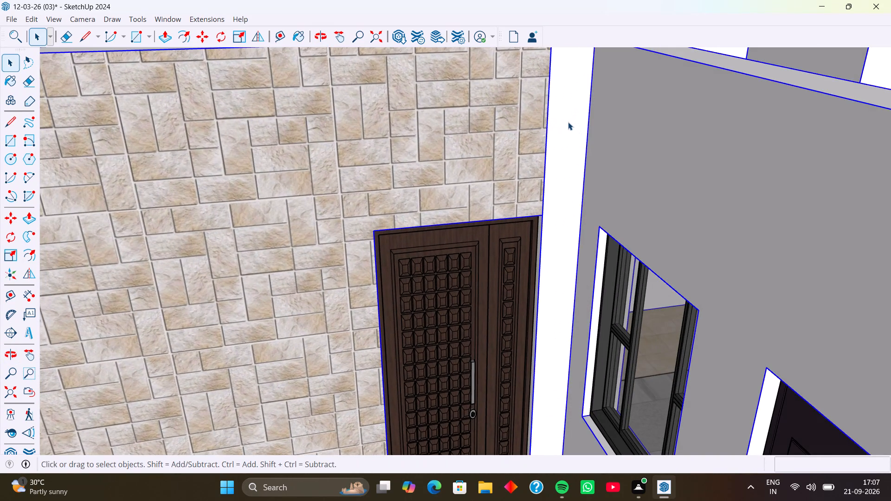
{"action": "scroll", "coordinate": [558, 124], "scroll_direction": "down", "scroll_amount": 6}
{"action": "double_click", "coordinate": [559, 123]}
{"action": "left_click", "coordinate": [559, 123]}
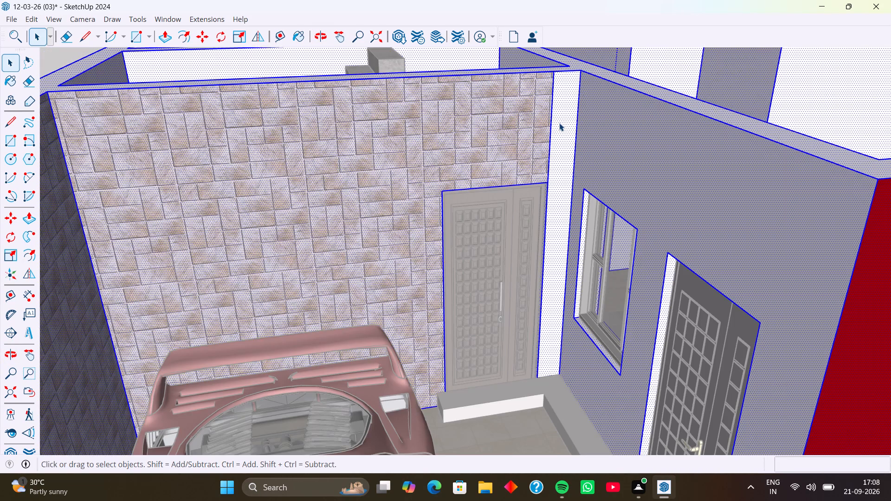
{"action": "double_click", "coordinate": [559, 123]}
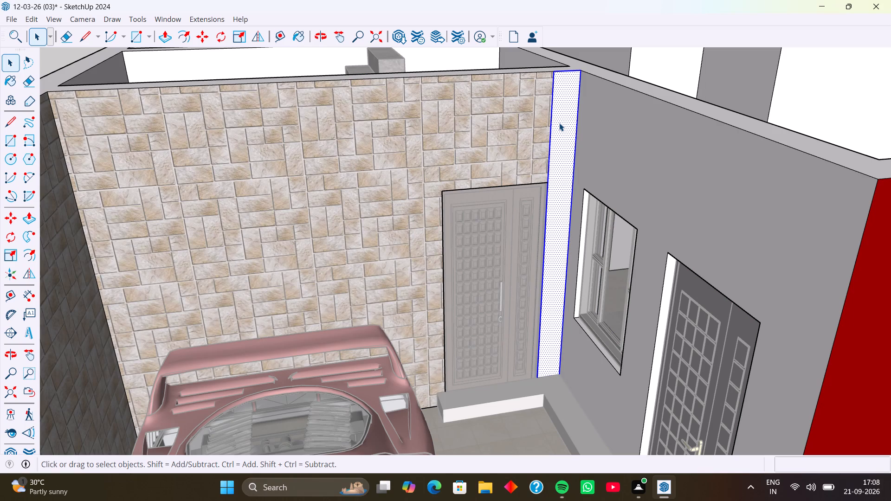
{"action": "key", "text": "Delete"}
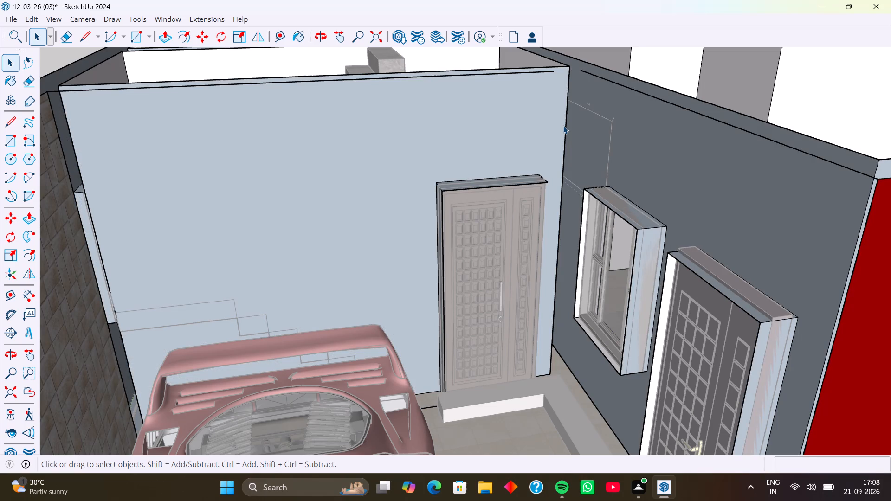
Undo the deletion of the narrow wall face beside the porch entrance door.
{"action": "key", "text": "ctrl+z"}
Paint the narrow white wall strip beside the porch entrance door with Field Rectangle Tile from the Tile collection and leave the wall group.
{"action": "middle_click_drag", "start_coordinate": [519, 117], "coordinate": [537, 169]}
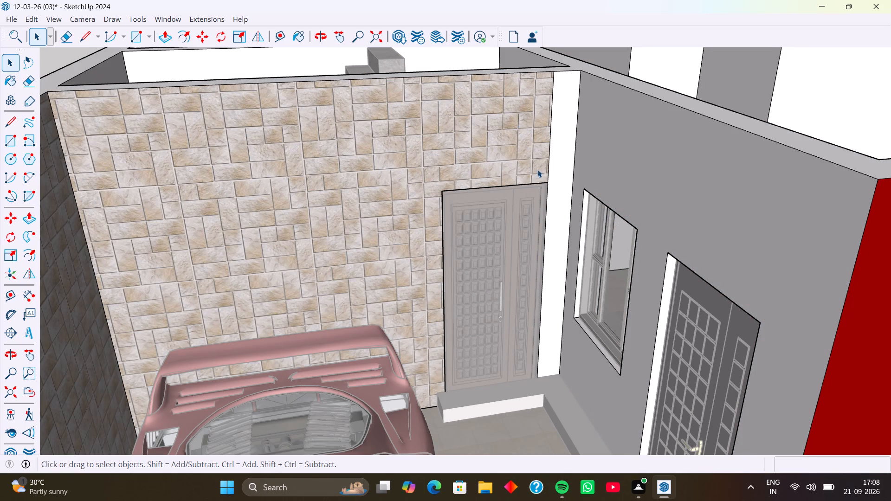
{"action": "middle_click_drag", "start_coordinate": [537, 169], "coordinate": [552, 188]}
{"action": "middle_click_drag", "start_coordinate": [495, 134], "coordinate": [454, 128]}
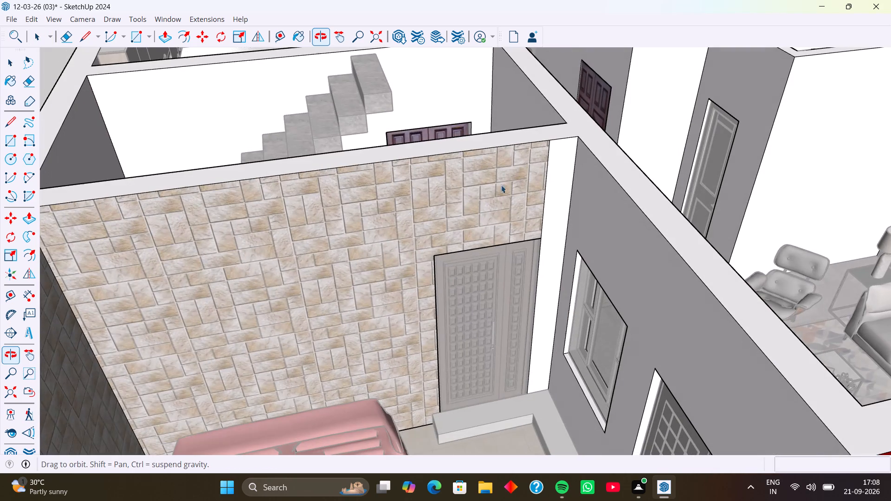
{"action": "scroll", "coordinate": [489, 180], "scroll_direction": "down", "scroll_amount": 2}
{"action": "middle_click_drag", "start_coordinate": [488, 186], "coordinate": [473, 123]}
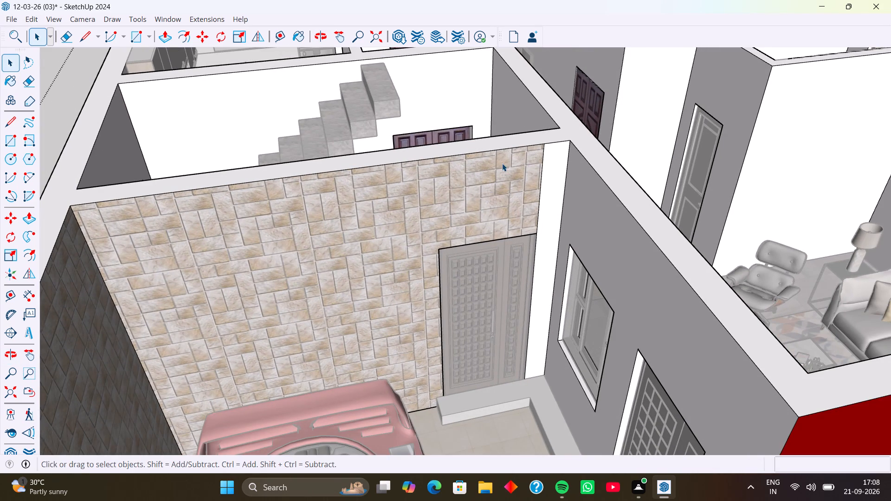
{"action": "left_click", "coordinate": [11, 82]}
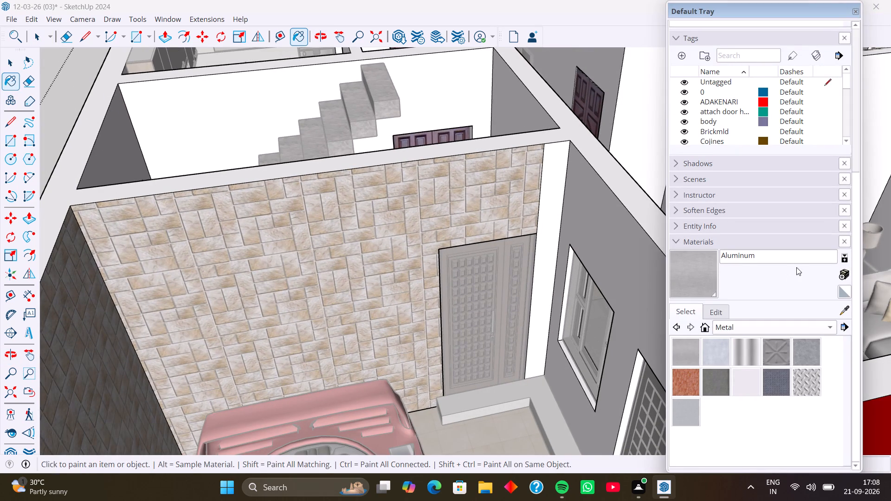
{"action": "left_click", "coordinate": [833, 326]}
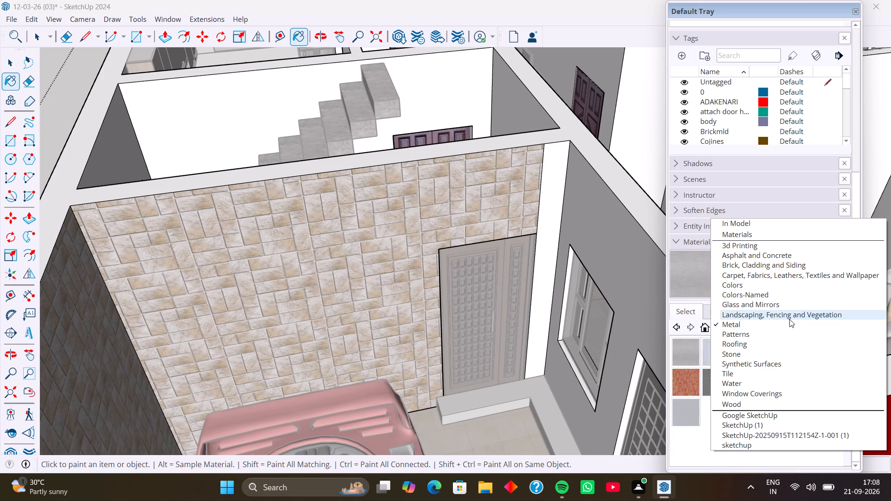
{"action": "left_click", "coordinate": [778, 350]}
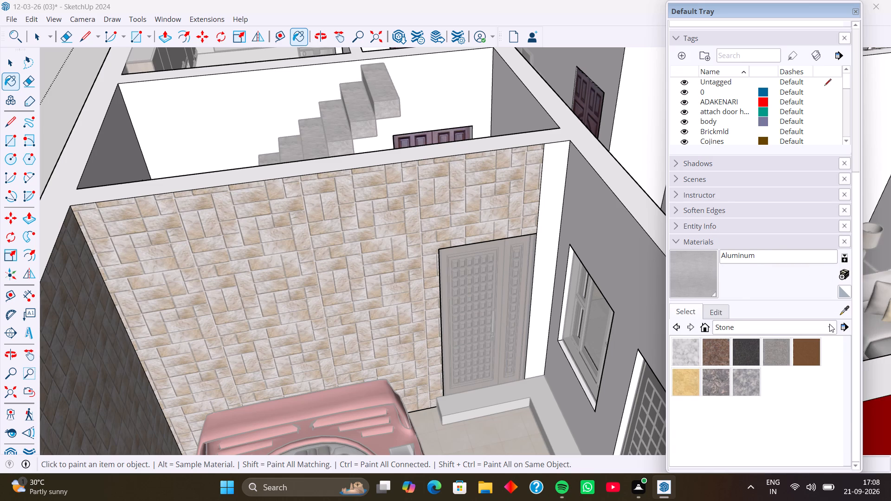
{"action": "left_click", "coordinate": [829, 324]}
{"action": "left_click", "coordinate": [775, 340]}
{"action": "left_click", "coordinate": [685, 383]}
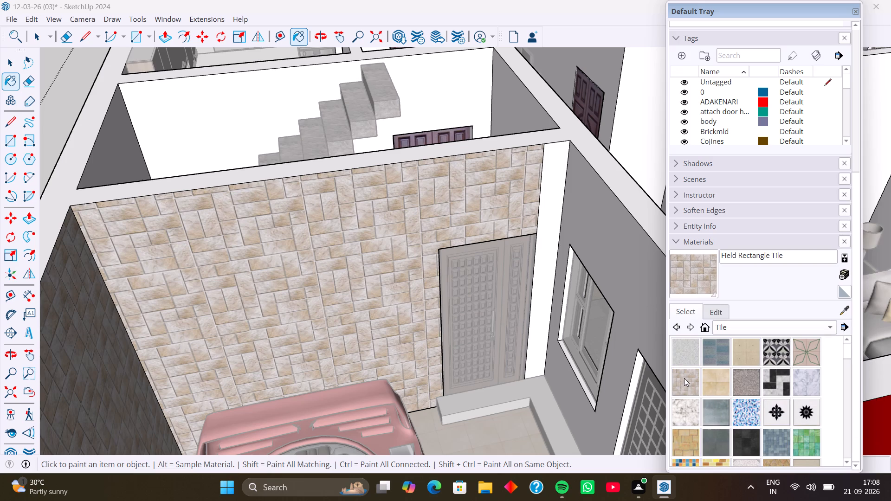
{"action": "left_click", "coordinate": [551, 222]}
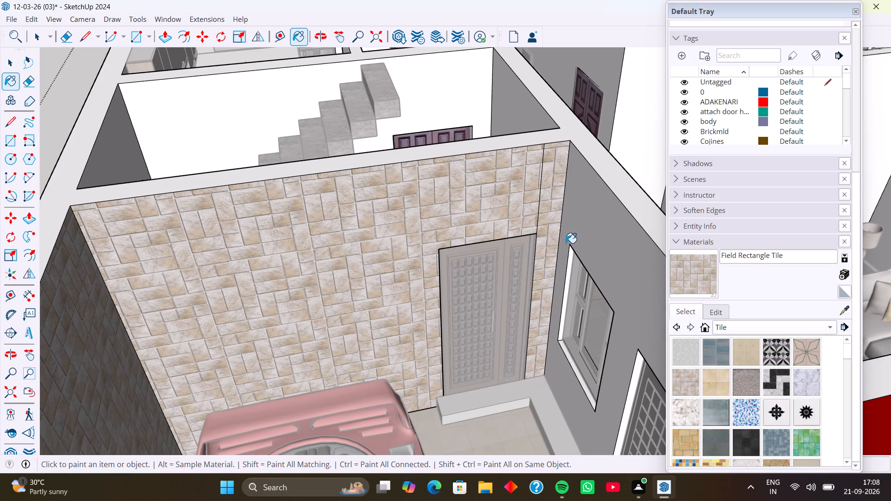
{"action": "key", "text": "space"}
{"action": "scroll", "coordinate": [546, 257], "scroll_direction": "down", "scroll_amount": 6}
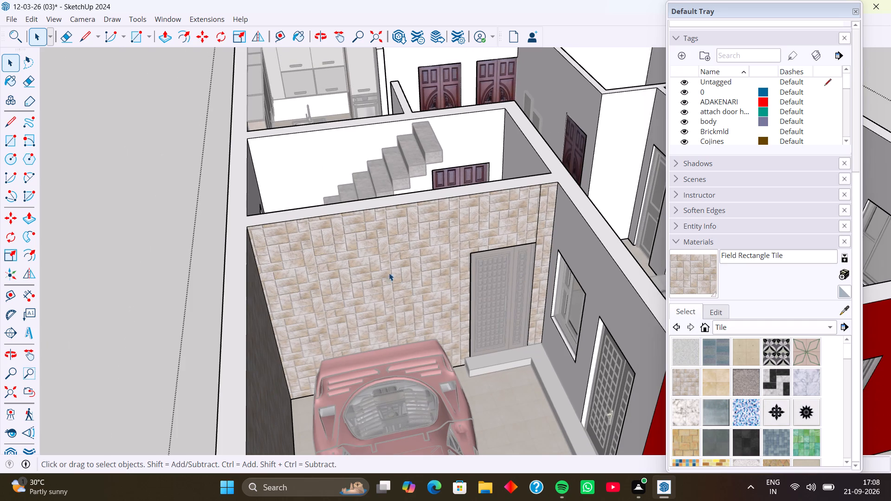
{"action": "left_click", "coordinate": [125, 249]}
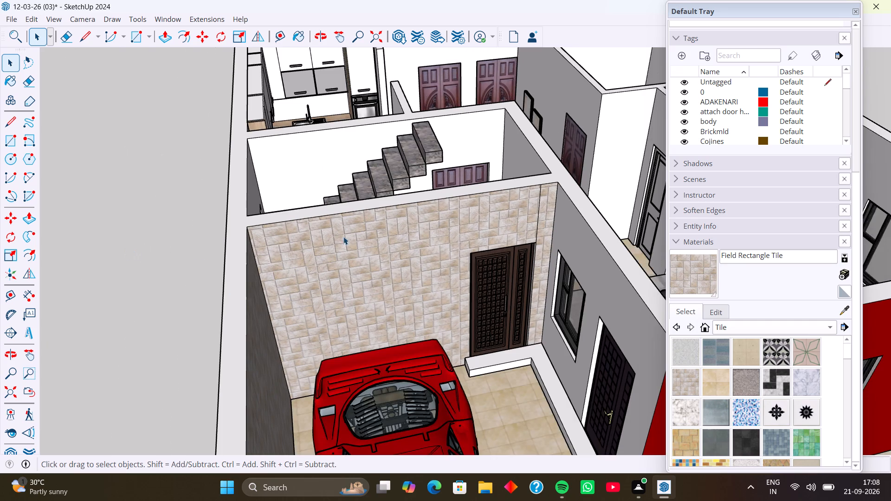
Examine the whole furnished house from above and from the front, including the porch with the parked car.
{"action": "scroll", "coordinate": [343, 245], "scroll_direction": "down", "scroll_amount": 4}
{"action": "scroll", "coordinate": [389, 290], "scroll_direction": "down", "scroll_amount": 4}
{"action": "middle_click_drag", "start_coordinate": [419, 263], "coordinate": [421, 351]}
{"action": "scroll", "coordinate": [433, 291], "scroll_direction": "down", "scroll_amount": 3}
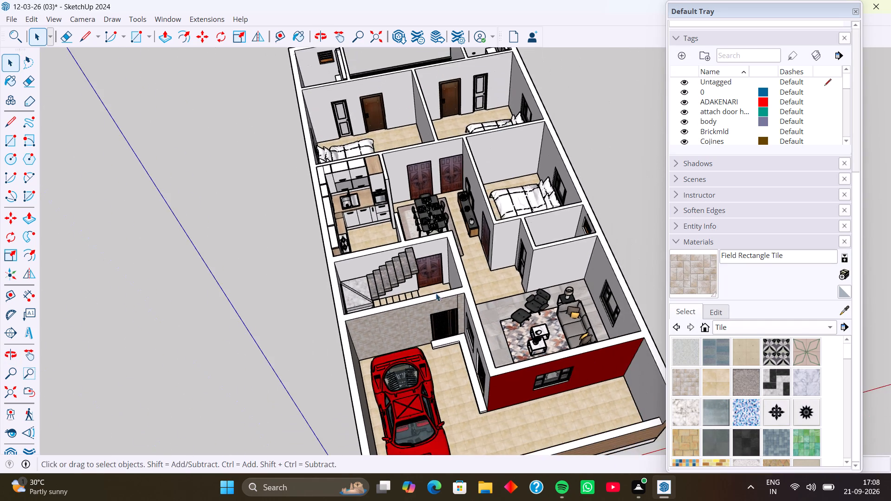
{"action": "middle_click_drag", "start_coordinate": [466, 320], "coordinate": [482, 441]}
{"action": "middle_click_drag", "start_coordinate": [501, 376], "coordinate": [621, 341]}
{"action": "middle_click_drag", "start_coordinate": [587, 338], "coordinate": [674, 311]}
{"action": "scroll", "coordinate": [631, 311], "scroll_direction": "down", "scroll_amount": 3}
{"action": "middle_click_drag", "start_coordinate": [638, 362], "coordinate": [498, 402]}
{"action": "scroll", "coordinate": [500, 368], "scroll_direction": "down", "scroll_amount": 3}
{"action": "middle_click_drag", "start_coordinate": [503, 376], "coordinate": [419, 391]}
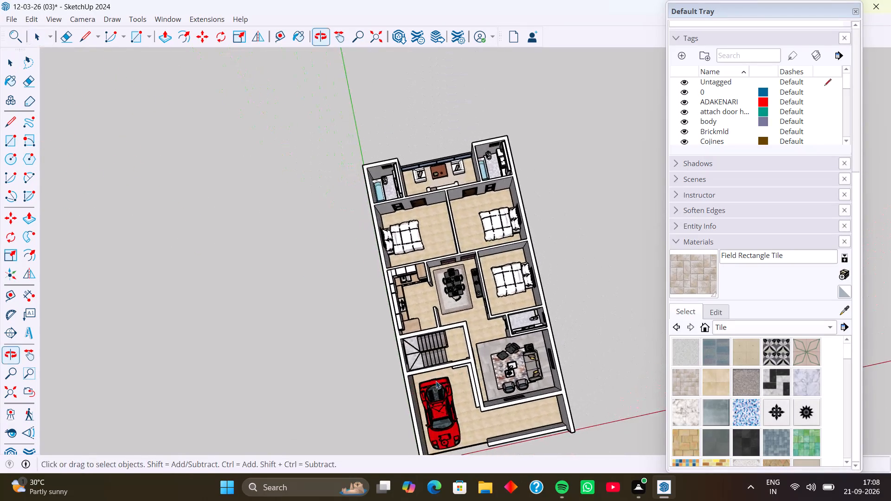
{"action": "middle_click_drag", "start_coordinate": [452, 367], "coordinate": [409, 257], "text": "shift"}
{"action": "middle_click_drag", "start_coordinate": [445, 308], "coordinate": [395, 360]}
{"action": "scroll", "coordinate": [452, 284], "scroll_direction": "up", "scroll_amount": 4}
{"action": "middle_click_drag", "start_coordinate": [473, 347], "coordinate": [463, 273]}
{"action": "middle_click_drag", "start_coordinate": [486, 316], "coordinate": [489, 199]}
{"action": "scroll", "coordinate": [491, 209], "scroll_direction": "up", "scroll_amount": 1}
{"action": "middle_click_drag", "start_coordinate": [504, 309], "coordinate": [497, 276]}
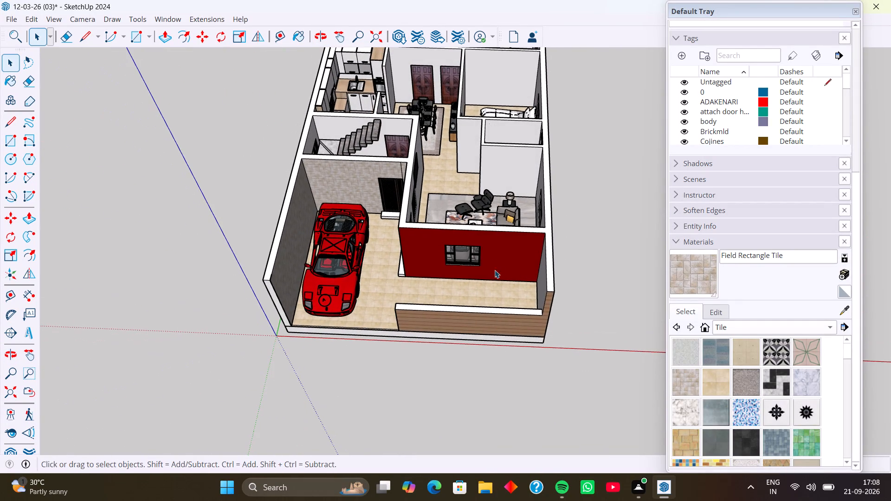
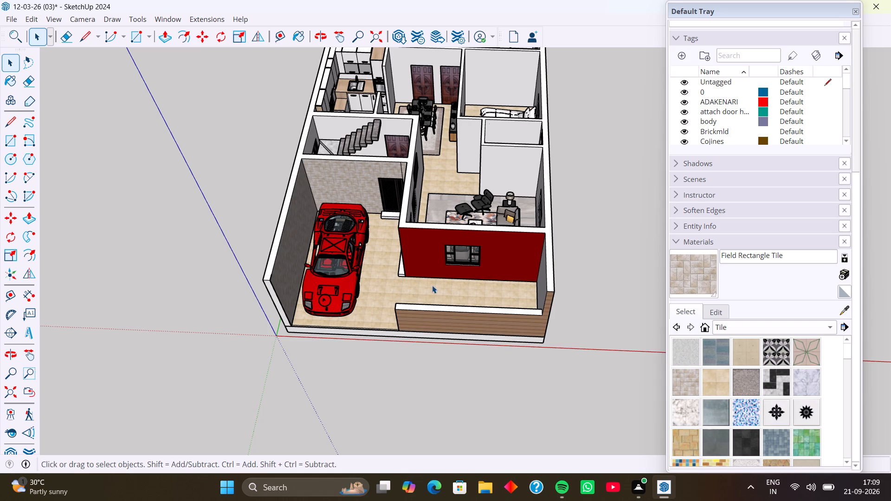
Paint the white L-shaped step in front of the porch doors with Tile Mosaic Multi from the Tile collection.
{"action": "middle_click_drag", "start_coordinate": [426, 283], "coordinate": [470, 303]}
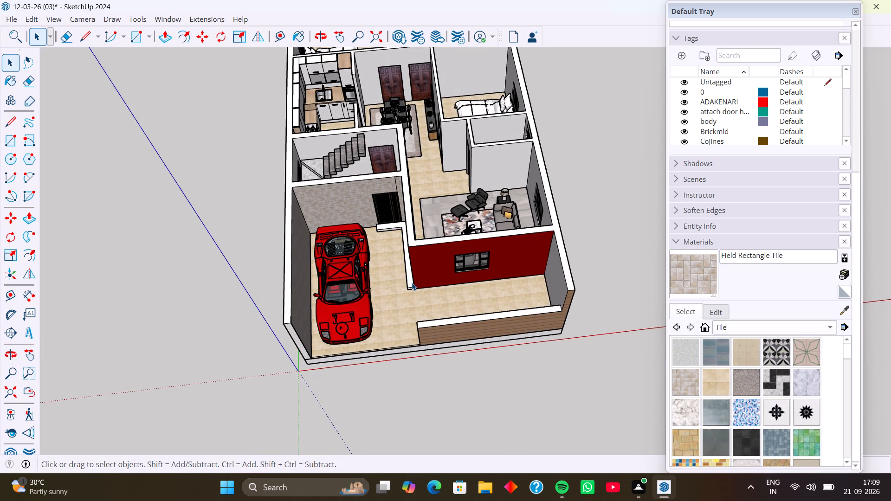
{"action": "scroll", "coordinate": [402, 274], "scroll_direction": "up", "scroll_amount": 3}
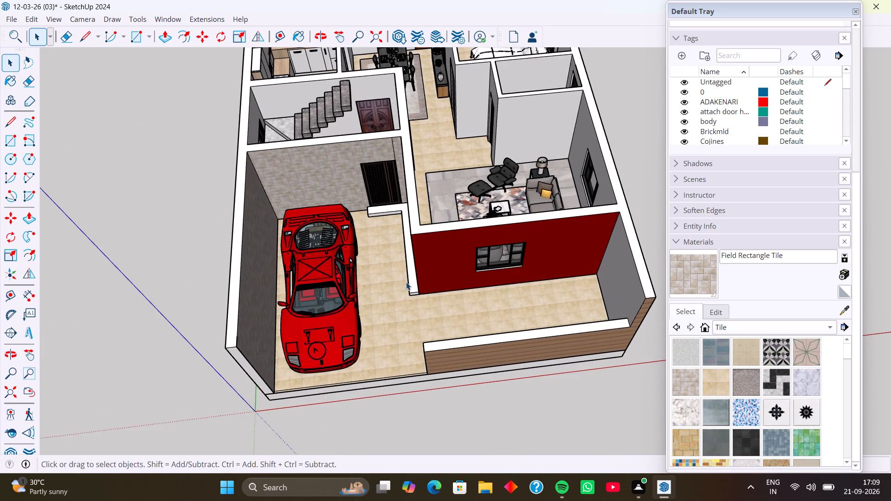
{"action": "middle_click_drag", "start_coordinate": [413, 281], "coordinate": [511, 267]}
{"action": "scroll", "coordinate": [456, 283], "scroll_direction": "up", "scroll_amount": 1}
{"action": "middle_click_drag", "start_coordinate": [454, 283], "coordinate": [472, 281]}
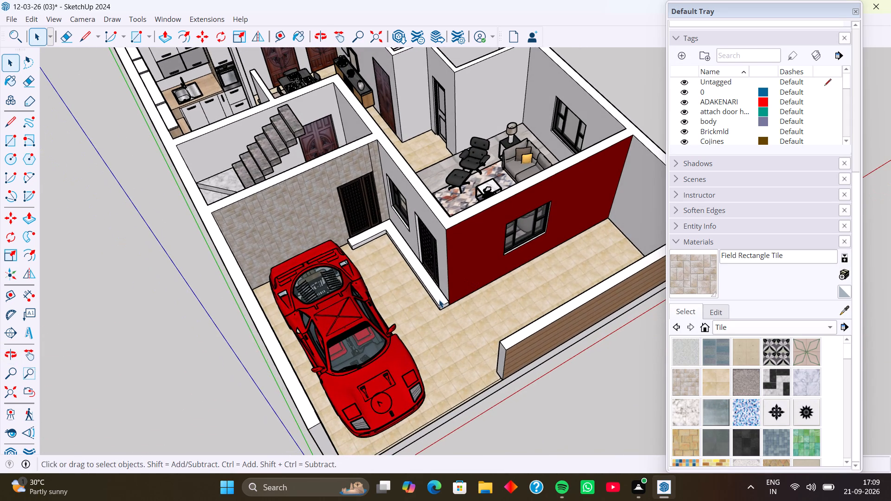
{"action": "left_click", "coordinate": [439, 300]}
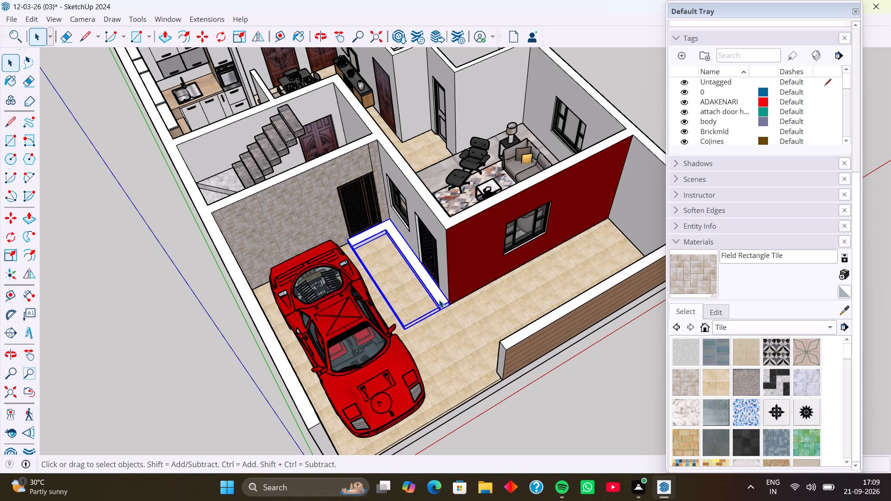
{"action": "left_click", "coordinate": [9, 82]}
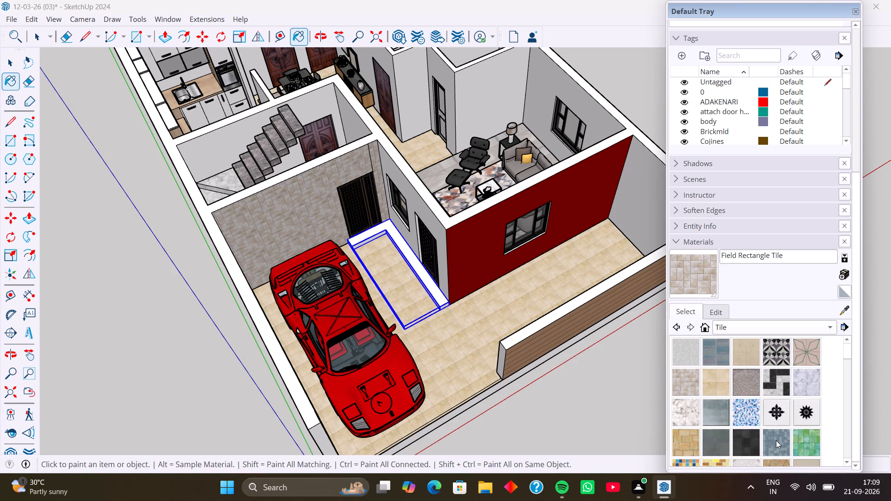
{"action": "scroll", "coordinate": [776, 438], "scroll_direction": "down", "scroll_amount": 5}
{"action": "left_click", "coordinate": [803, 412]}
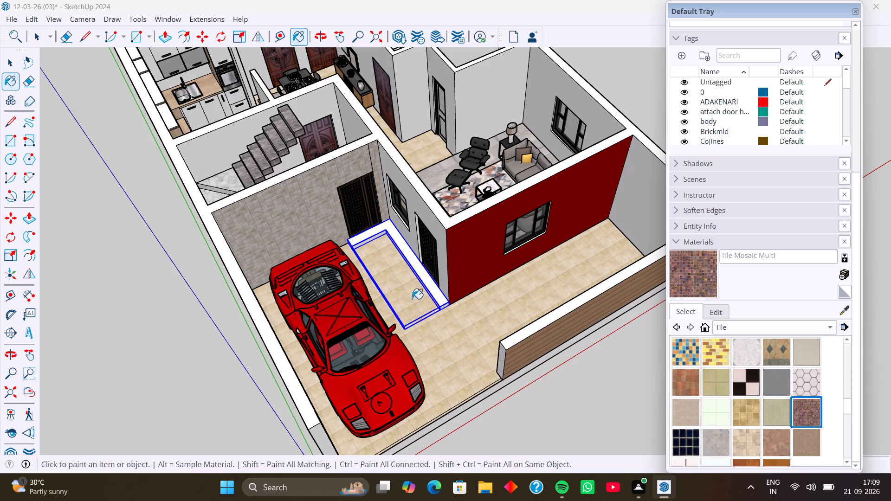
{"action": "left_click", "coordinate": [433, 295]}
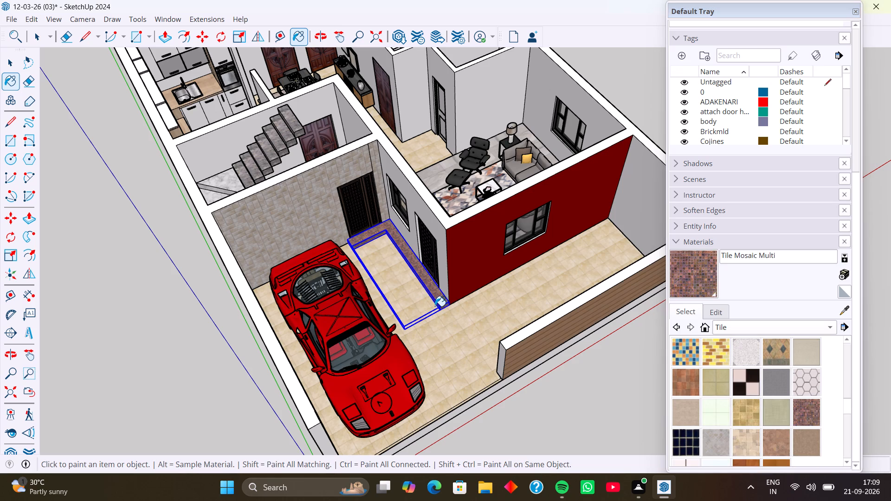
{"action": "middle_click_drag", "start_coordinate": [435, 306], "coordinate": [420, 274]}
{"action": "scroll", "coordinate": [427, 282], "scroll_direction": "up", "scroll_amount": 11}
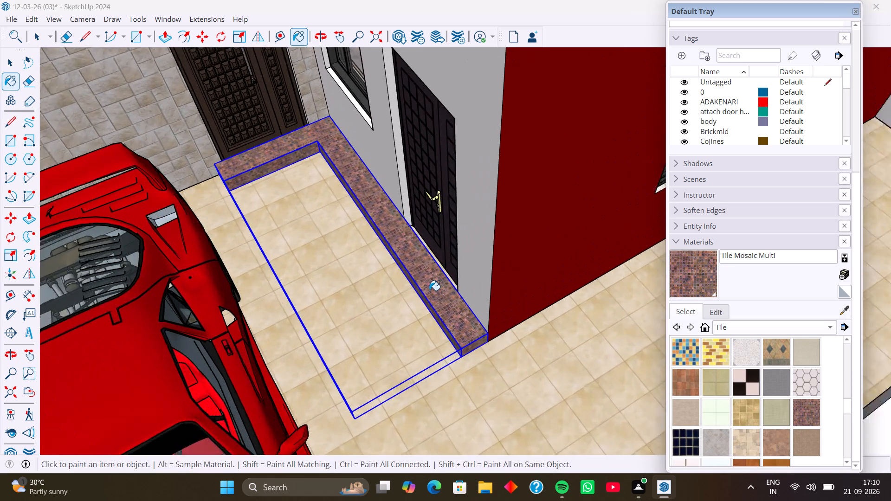
Paint the L-shaped porch step with Tile Veriegated Stone from the Tile collection and clear the selection.
{"action": "scroll", "coordinate": [786, 405], "scroll_direction": "down", "scroll_amount": 2}
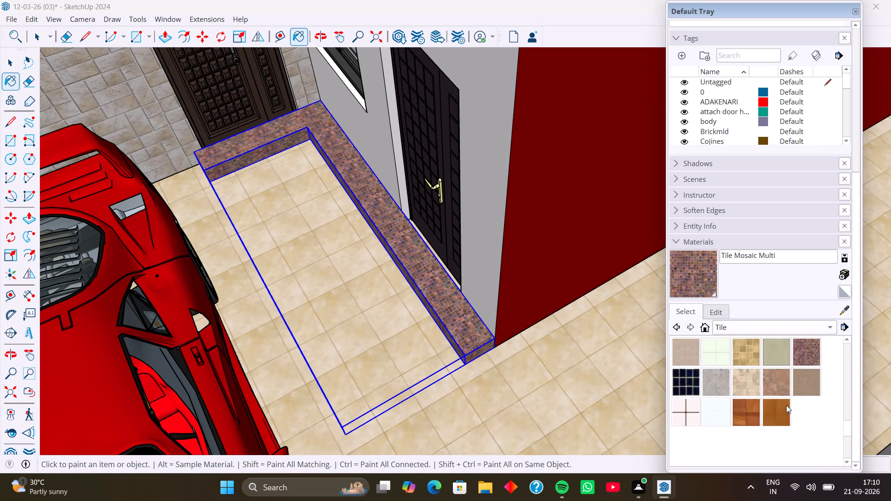
{"action": "left_click", "coordinate": [780, 385]}
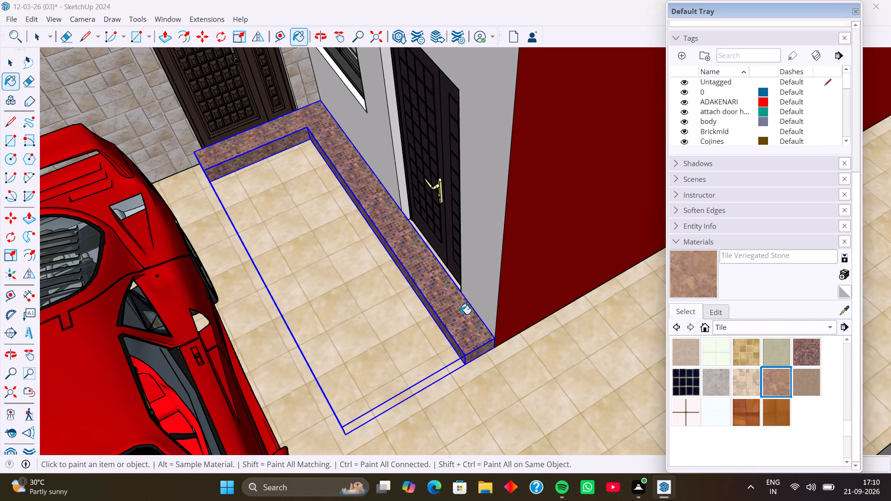
{"action": "left_click", "coordinate": [460, 314]}
{"action": "scroll", "coordinate": [390, 350], "scroll_direction": "down", "scroll_amount": 12}
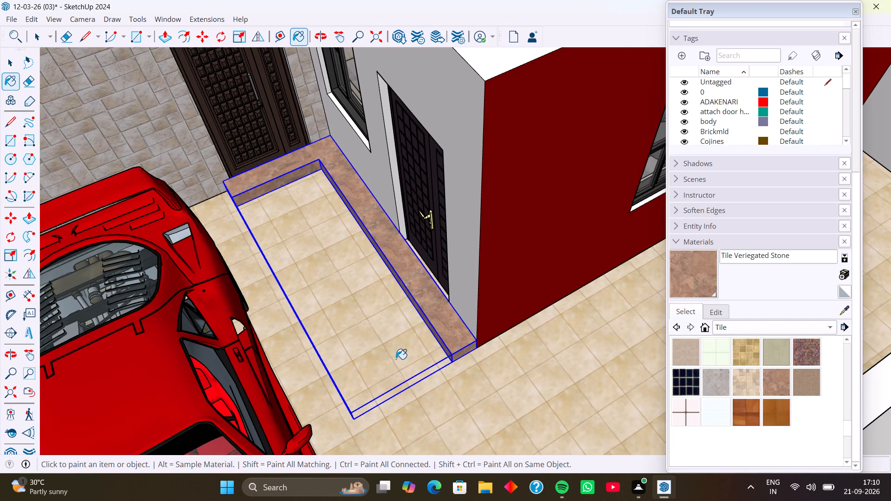
{"action": "scroll", "coordinate": [396, 359], "scroll_direction": "down", "scroll_amount": 4}
{"action": "middle_click_drag", "start_coordinate": [431, 369], "coordinate": [341, 391]}
{"action": "key", "text": "space"}
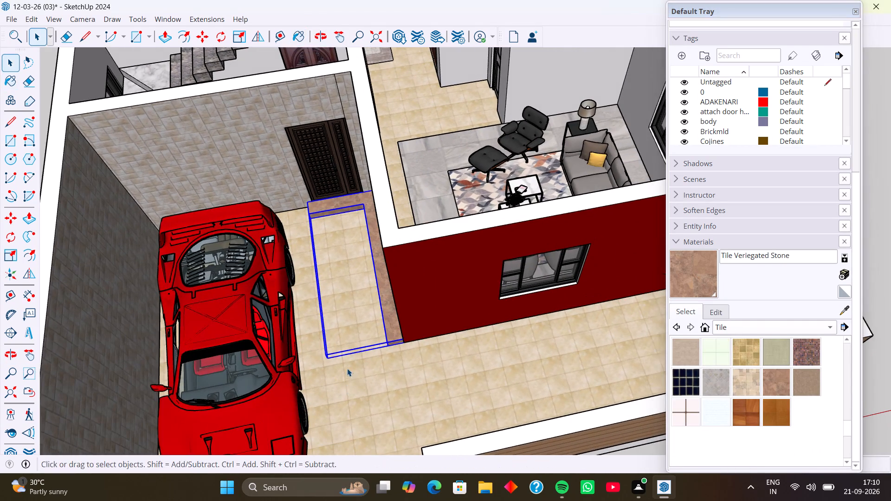
{"action": "scroll", "coordinate": [347, 368], "scroll_direction": "down", "scroll_amount": 6}
{"action": "left_click", "coordinate": [151, 301]}
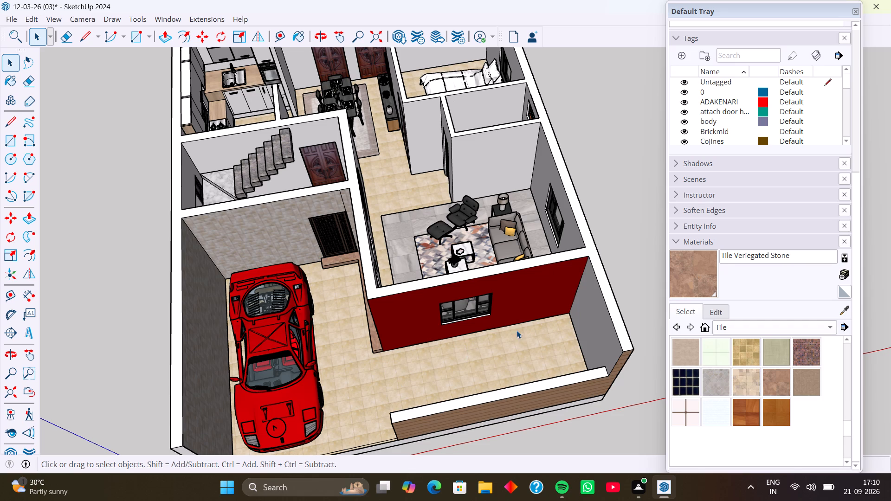
Examine the porch and the furnished house layout from directly above.
{"action": "scroll", "coordinate": [510, 335], "scroll_direction": "down", "scroll_amount": 3}
{"action": "middle_click_drag", "start_coordinate": [501, 345], "coordinate": [491, 364]}
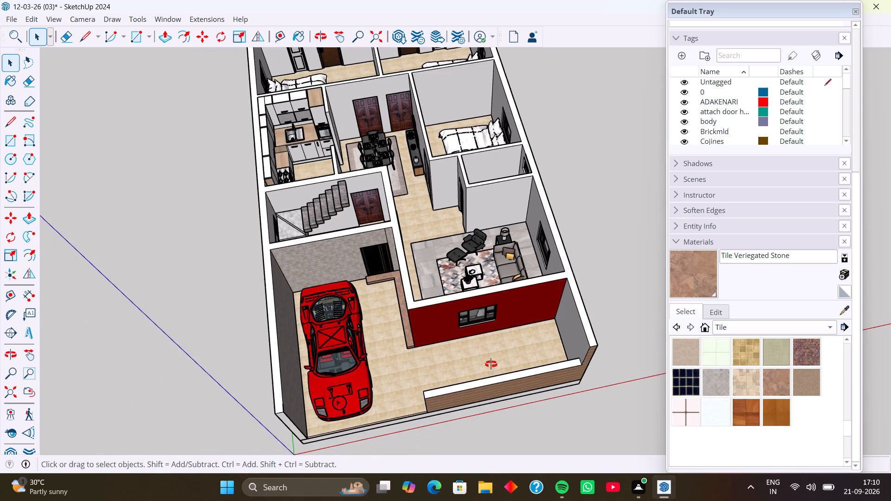
{"action": "middle_click_drag", "start_coordinate": [491, 364], "coordinate": [467, 397]}
{"action": "middle_click_drag", "start_coordinate": [486, 322], "coordinate": [478, 372]}
{"action": "middle_click_drag", "start_coordinate": [493, 296], "coordinate": [476, 349]}
{"action": "scroll", "coordinate": [480, 330], "scroll_direction": "down", "scroll_amount": 1}
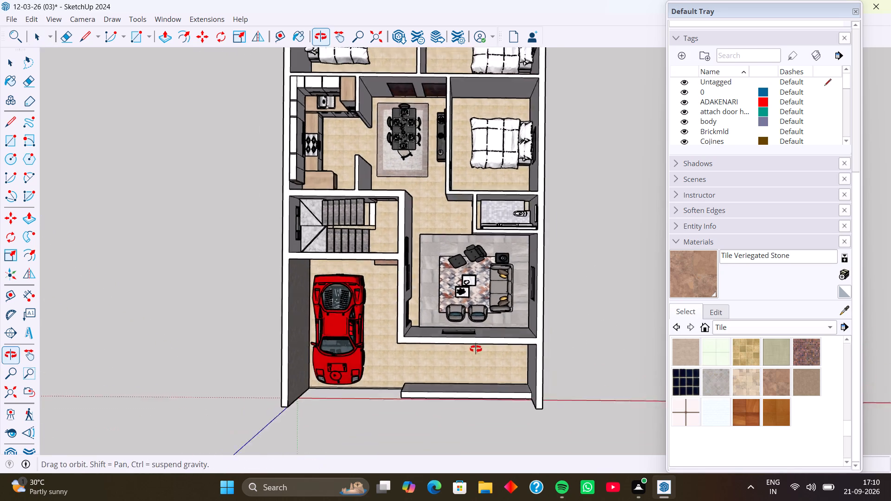
{"action": "middle_click_drag", "start_coordinate": [476, 349], "coordinate": [474, 379]}
{"action": "scroll", "coordinate": [495, 279], "scroll_direction": "down", "scroll_amount": 1}
Move the toilet in the small bathroom beside the living room along the red axis to the outer wall.
{"action": "scroll", "coordinate": [518, 241], "scroll_direction": "up", "scroll_amount": 5}
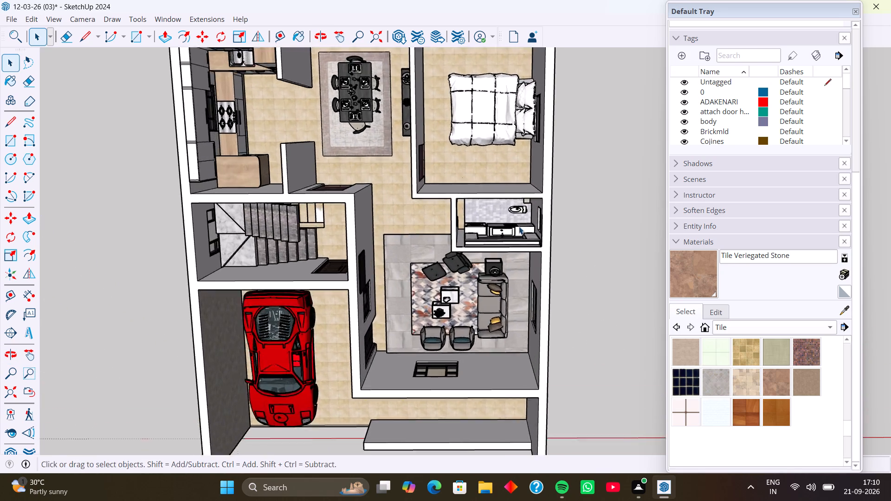
{"action": "scroll", "coordinate": [519, 226], "scroll_direction": "up", "scroll_amount": 17}
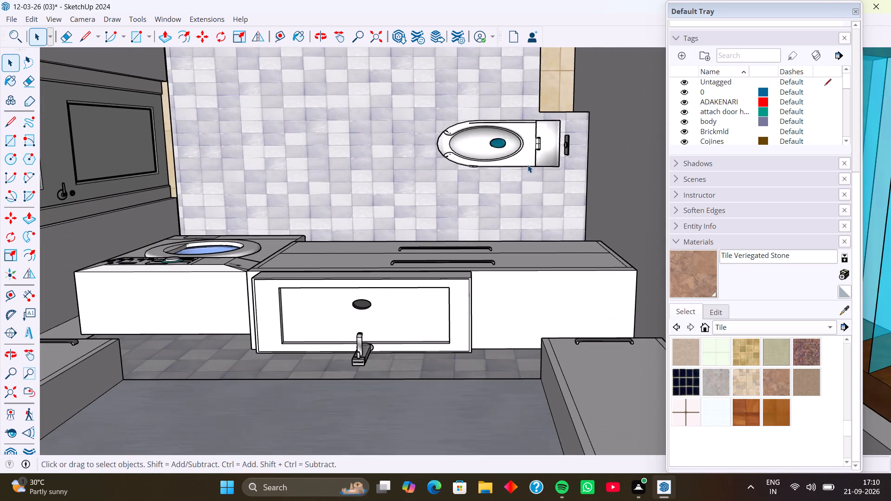
{"action": "left_click", "coordinate": [528, 165]}
{"action": "key", "text": "m"}
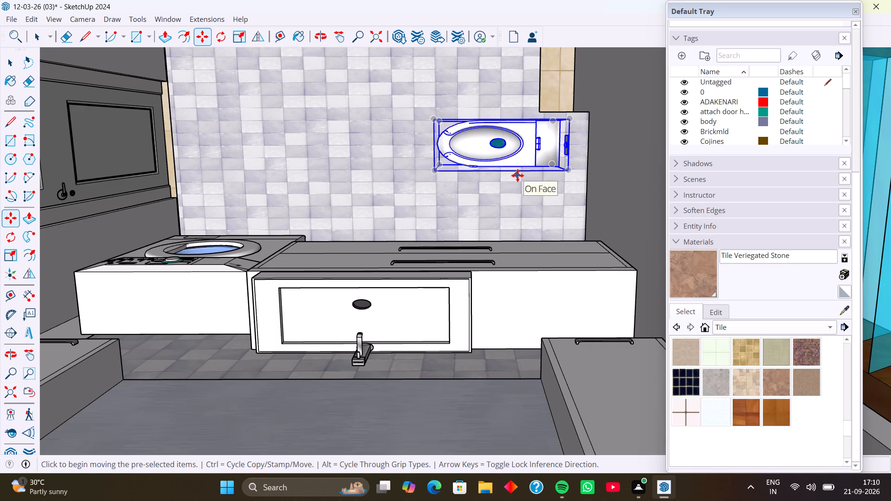
{"action": "scroll", "coordinate": [519, 180], "scroll_direction": "down", "scroll_amount": 2}
{"action": "middle_click_drag", "start_coordinate": [519, 182], "coordinate": [408, 212], "text": "shift"}
{"action": "scroll", "coordinate": [417, 205], "scroll_direction": "up", "scroll_amount": 2}
{"action": "middle_click_drag", "start_coordinate": [429, 217], "coordinate": [488, 205]}
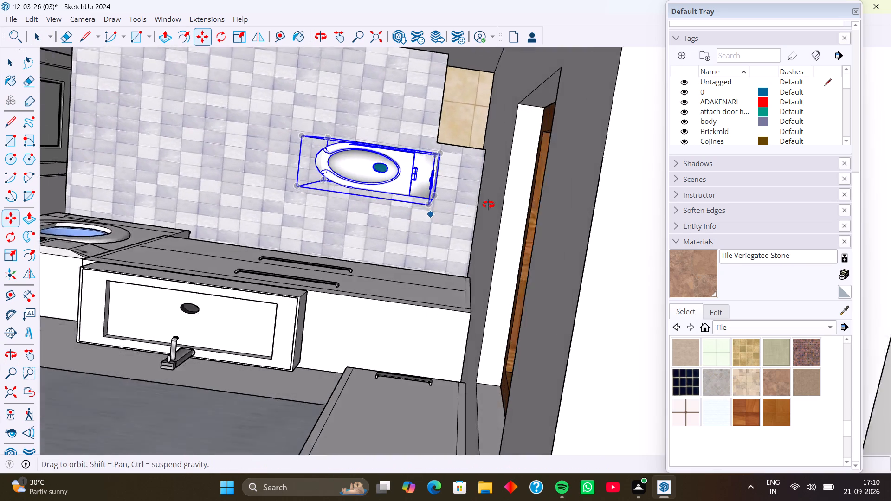
{"action": "middle_click_drag", "start_coordinate": [488, 205], "coordinate": [491, 203]}
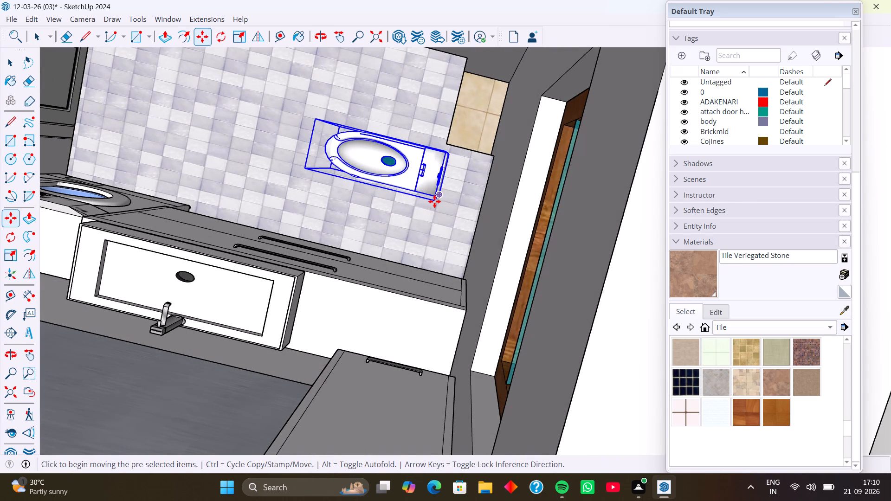
{"action": "left_click", "coordinate": [434, 201]}
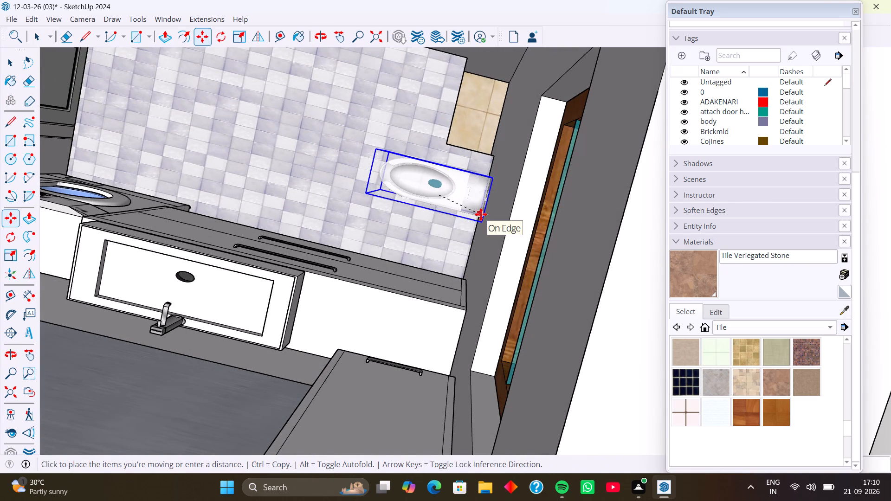
{"action": "key", "text": "Right"}
{"action": "key", "text": "Left"}
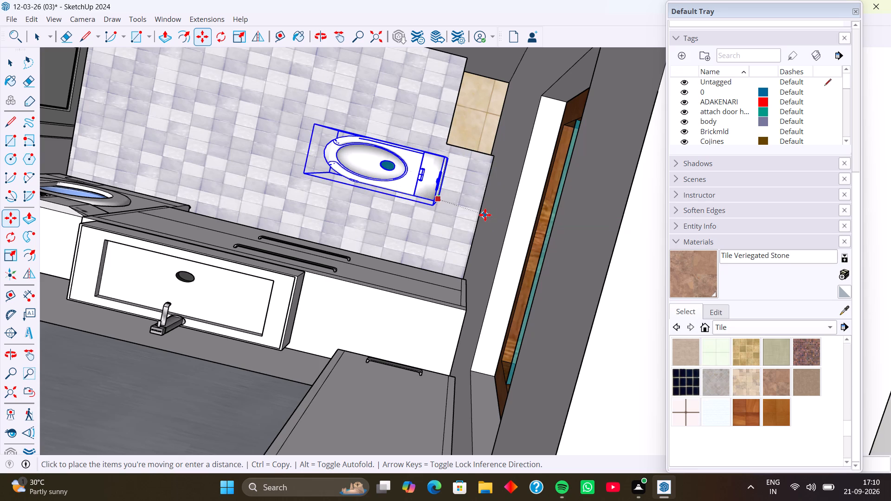
{"action": "key", "text": "Up"}
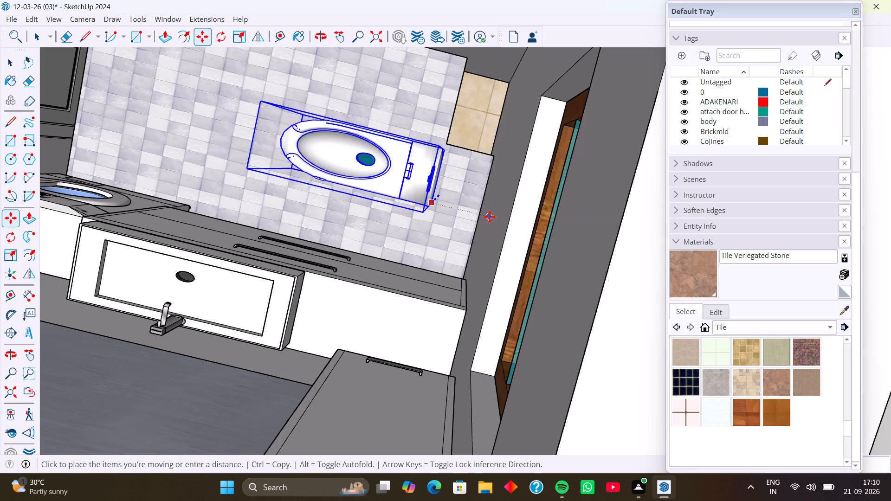
{"action": "key", "text": "Down"}
{"action": "key", "text": "Right"}
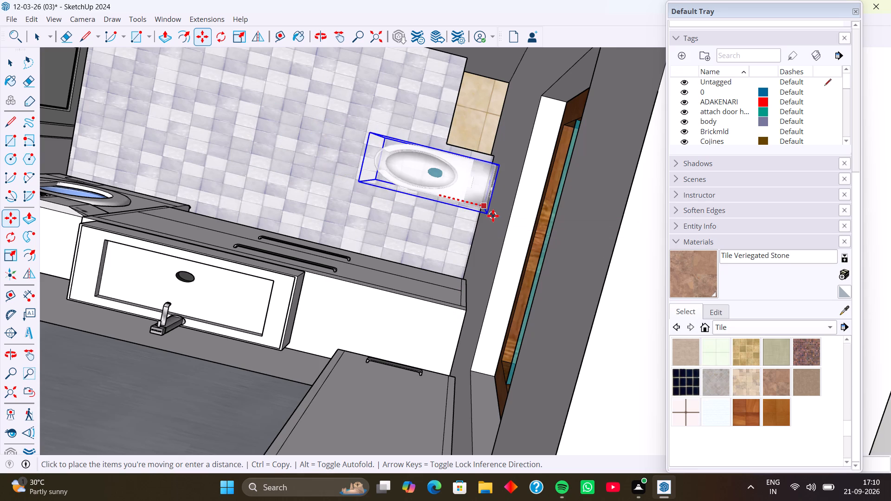
{"action": "left_click", "coordinate": [493, 216]}
{"action": "middle_click_drag", "start_coordinate": [491, 215], "coordinate": [569, 128]}
{"action": "scroll", "coordinate": [493, 186], "scroll_direction": "down", "scroll_amount": 10}
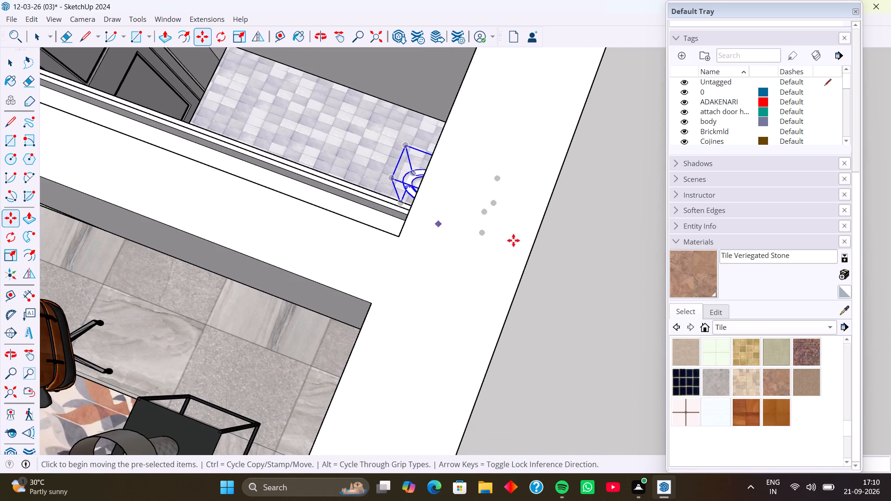
{"action": "key", "text": "space"}
{"action": "left_click", "coordinate": [580, 255]}
Examine the small bathroom from above and the rooms toward the rear of the house.
{"action": "scroll", "coordinate": [473, 223], "scroll_direction": "down", "scroll_amount": 9}
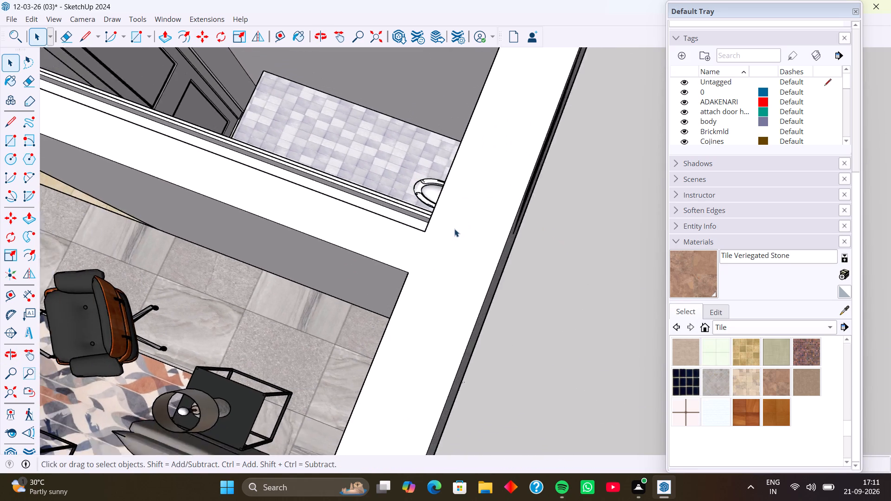
{"action": "scroll", "coordinate": [454, 229], "scroll_direction": "down", "scroll_amount": 2}
{"action": "middle_click_drag", "start_coordinate": [451, 225], "coordinate": [439, 290]}
{"action": "scroll", "coordinate": [444, 228], "scroll_direction": "down", "scroll_amount": 5}
{"action": "middle_click_drag", "start_coordinate": [466, 231], "coordinate": [328, 261]}
{"action": "middle_click_drag", "start_coordinate": [308, 216], "coordinate": [315, 200]}
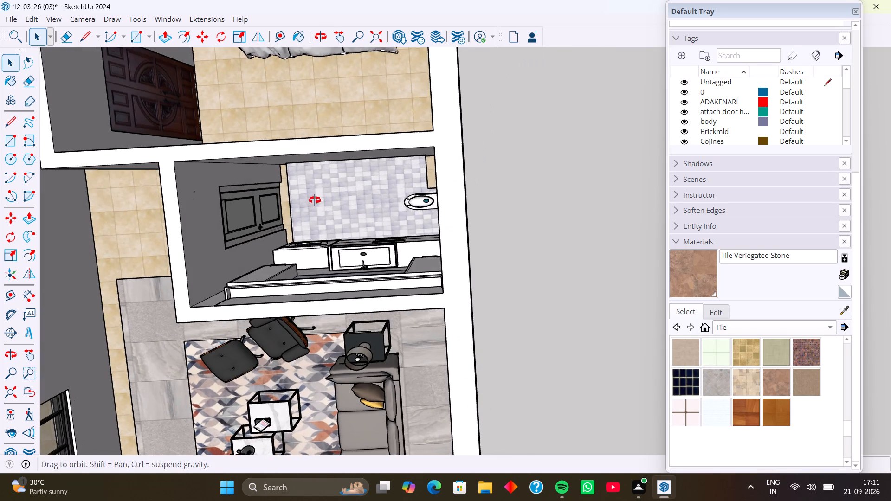
{"action": "middle_click_drag", "start_coordinate": [315, 200], "coordinate": [315, 199]}
{"action": "middle_click_drag", "start_coordinate": [316, 248], "coordinate": [316, 441], "text": "shift"}
{"action": "scroll", "coordinate": [306, 290], "scroll_direction": "down", "scroll_amount": 10}
{"action": "middle_click_drag", "start_coordinate": [313, 269], "coordinate": [372, 443], "text": "shift"}
{"action": "middle_click_drag", "start_coordinate": [314, 292], "coordinate": [387, 377], "text": "shift"}
Lower the toilet in the rear bathroom beside the sitting area along the blue axis toward the tiled floor.
{"action": "scroll", "coordinate": [431, 276], "scroll_direction": "up", "scroll_amount": 3}
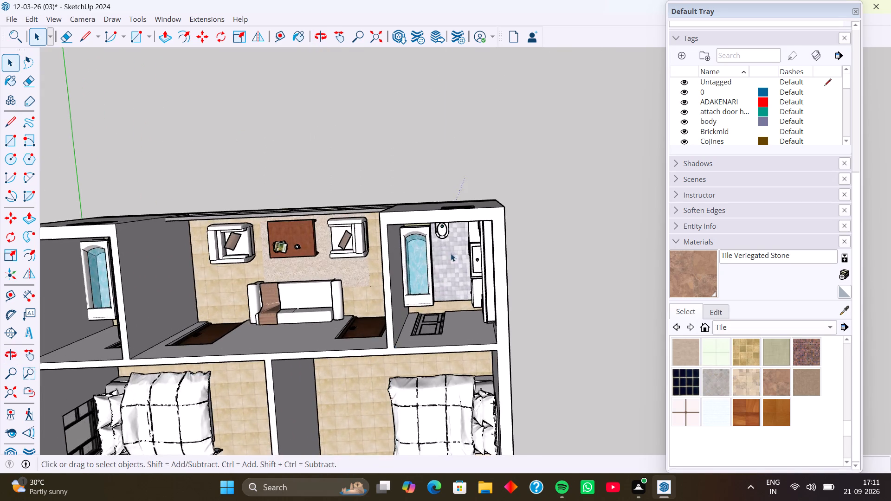
{"action": "scroll", "coordinate": [451, 253], "scroll_direction": "up", "scroll_amount": 2}
{"action": "middle_click_drag", "start_coordinate": [449, 250], "coordinate": [449, 180]}
{"action": "scroll", "coordinate": [424, 233], "scroll_direction": "up", "scroll_amount": 12}
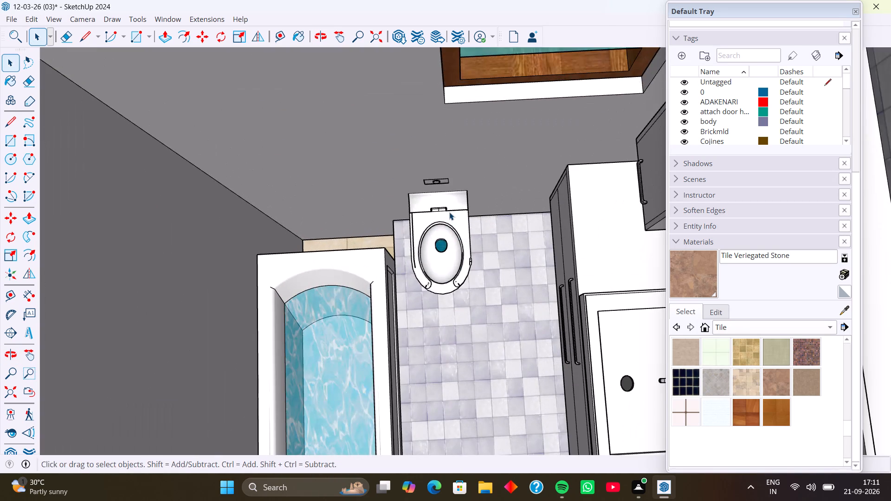
{"action": "scroll", "coordinate": [449, 212], "scroll_direction": "down", "scroll_amount": 5}
{"action": "middle_click_drag", "start_coordinate": [449, 256], "coordinate": [463, 149]}
{"action": "middle_click_drag", "start_coordinate": [478, 305], "coordinate": [469, 241]}
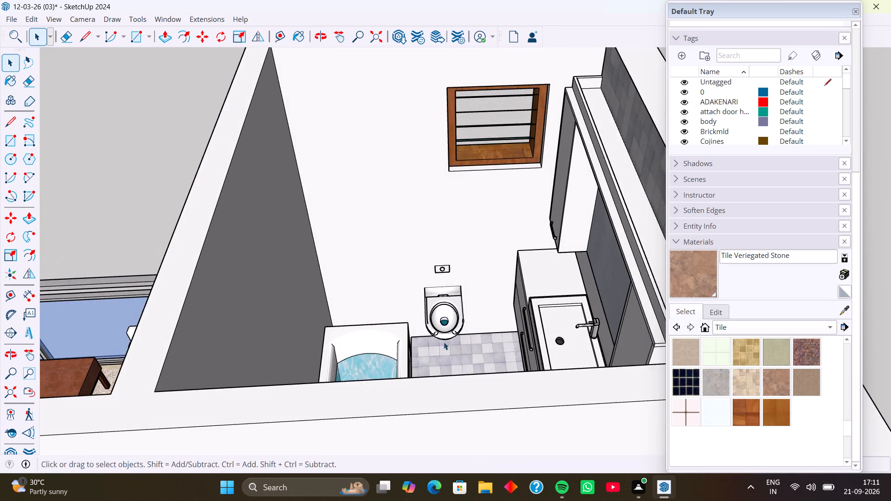
{"action": "middle_click_drag", "start_coordinate": [446, 353], "coordinate": [447, 371]}
{"action": "scroll", "coordinate": [446, 299], "scroll_direction": "up", "scroll_amount": 4}
{"action": "left_click", "coordinate": [446, 297]}
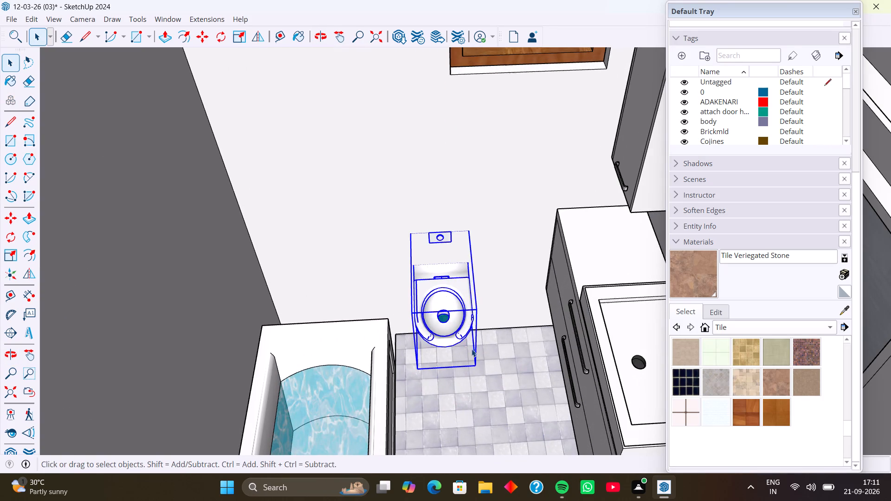
{"action": "middle_click_drag", "start_coordinate": [471, 352], "coordinate": [403, 352]}
{"action": "middle_click_drag", "start_coordinate": [451, 339], "coordinate": [411, 336]}
{"action": "scroll", "coordinate": [464, 316], "scroll_direction": "up", "scroll_amount": 3}
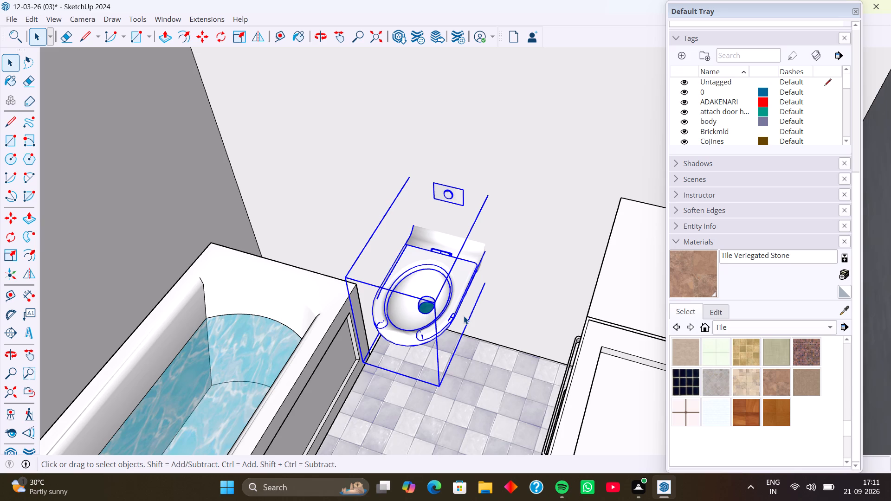
{"action": "key", "text": "m"}
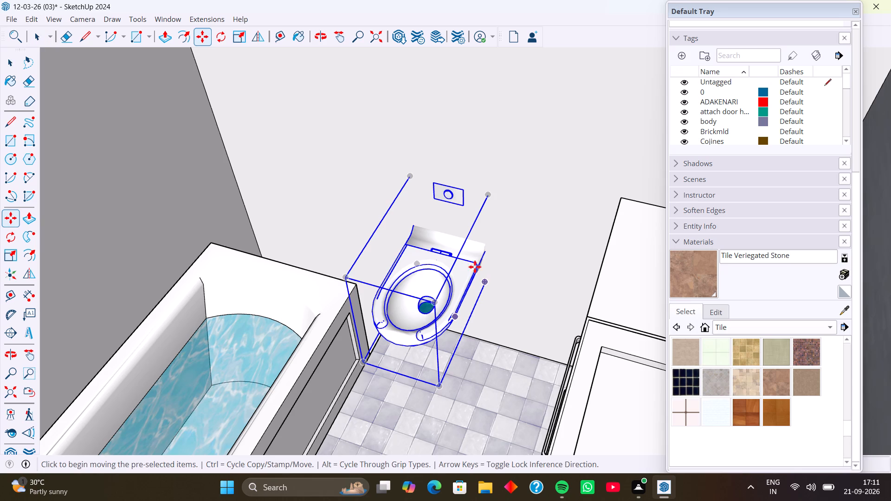
{"action": "left_click", "coordinate": [487, 193]}
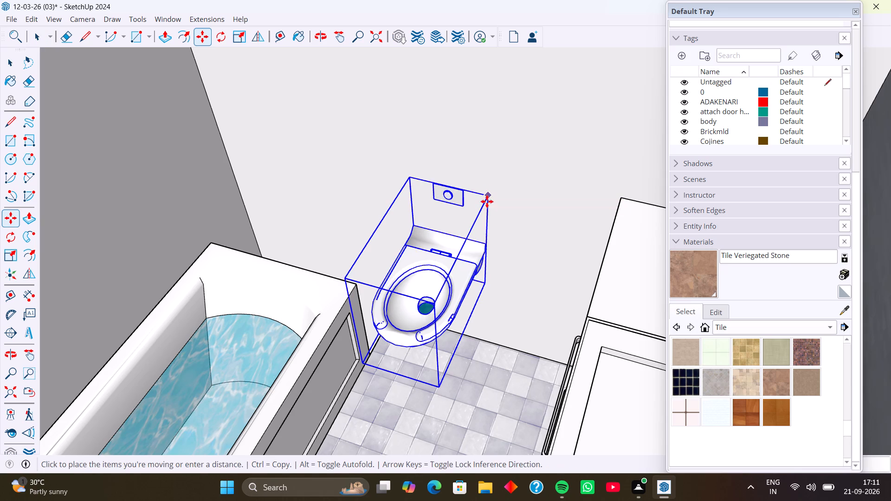
{"action": "key", "text": "Up"}
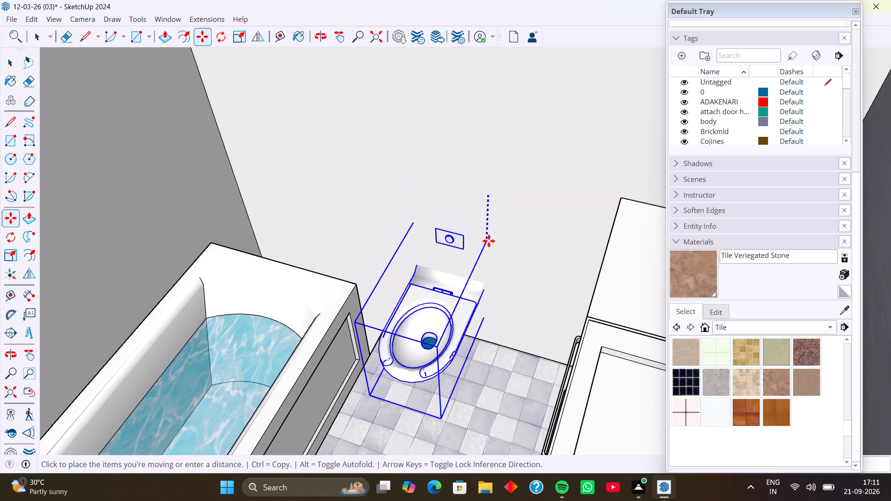
{"action": "left_click", "coordinate": [490, 263]}
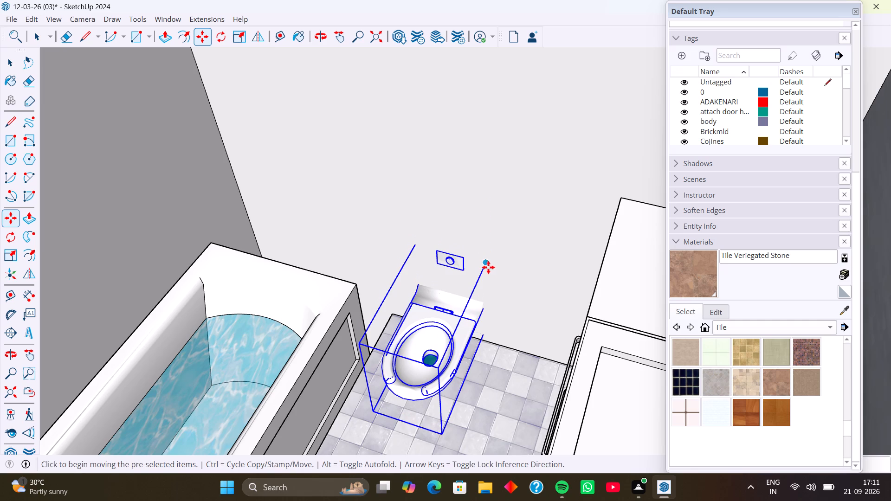
Shift the same toilet along the outer wall, away from the bathtub and toward the vanity, and clear the selection.
{"action": "left_click", "coordinate": [486, 262]}
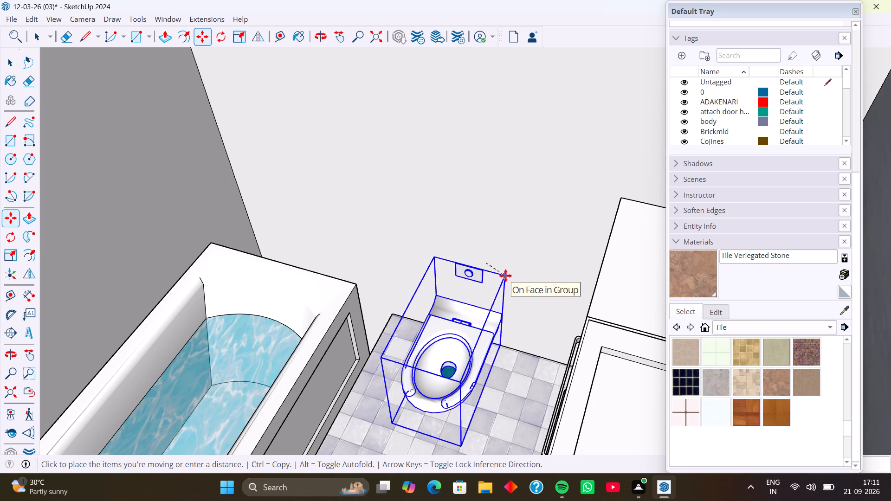
{"action": "left_click", "coordinate": [505, 276]}
{"action": "middle_click_drag", "start_coordinate": [521, 287], "coordinate": [586, 244]}
{"action": "scroll", "coordinate": [518, 282], "scroll_direction": "down", "scroll_amount": 5}
{"action": "key", "text": "space"}
{"action": "scroll", "coordinate": [511, 273], "scroll_direction": "down", "scroll_amount": 10}
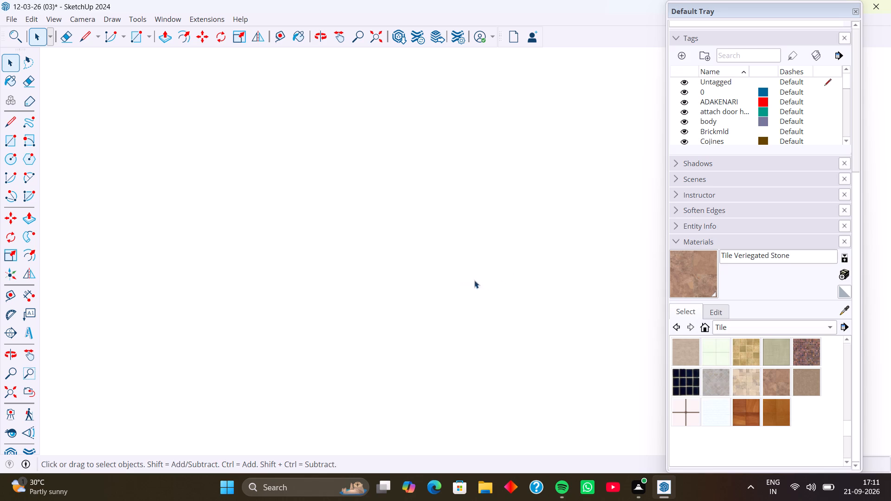
{"action": "scroll", "coordinate": [474, 280], "scroll_direction": "down", "scroll_amount": 20}
{"action": "scroll", "coordinate": [474, 280], "scroll_direction": "down", "scroll_amount": 20}
{"action": "scroll", "coordinate": [474, 280], "scroll_direction": "down", "scroll_amount": 2}
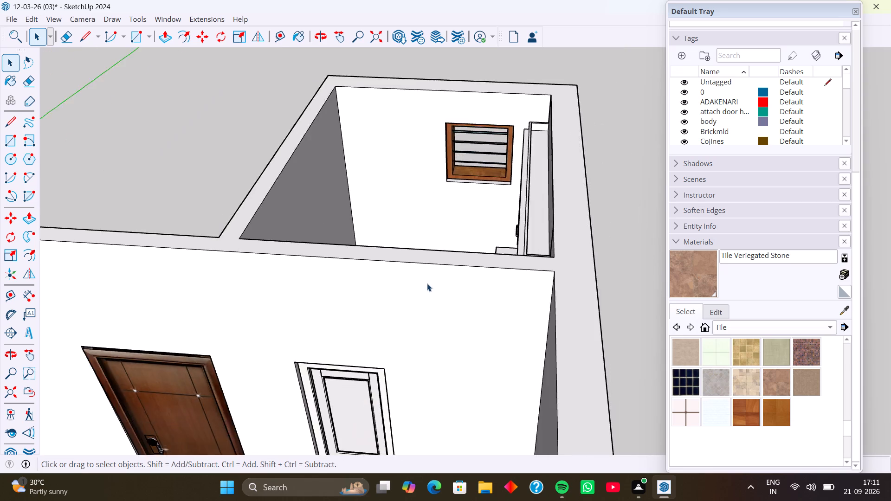
{"action": "scroll", "coordinate": [427, 283], "scroll_direction": "down", "scroll_amount": 8}
{"action": "left_click", "coordinate": [541, 277]}
Examine the moved toilet and the matching bathroom at the opposite end of the rear sitting area.
{"action": "middle_click_drag", "start_coordinate": [459, 274], "coordinate": [462, 334]}
{"action": "scroll", "coordinate": [433, 294], "scroll_direction": "up", "scroll_amount": 6}
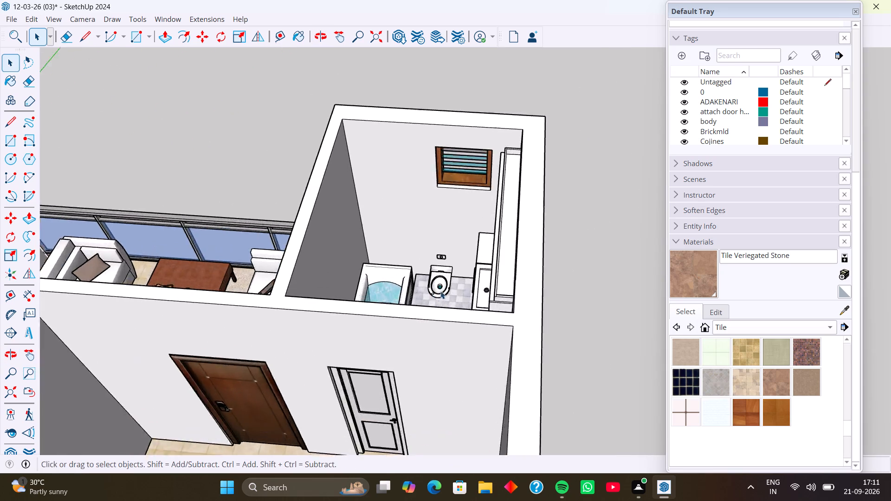
{"action": "scroll", "coordinate": [440, 291], "scroll_direction": "up", "scroll_amount": 2}
{"action": "scroll", "coordinate": [437, 289], "scroll_direction": "down", "scroll_amount": 4}
{"action": "scroll", "coordinate": [390, 321], "scroll_direction": "down", "scroll_amount": 4}
{"action": "middle_click_drag", "start_coordinate": [385, 325], "coordinate": [667, 322], "text": "shift"}
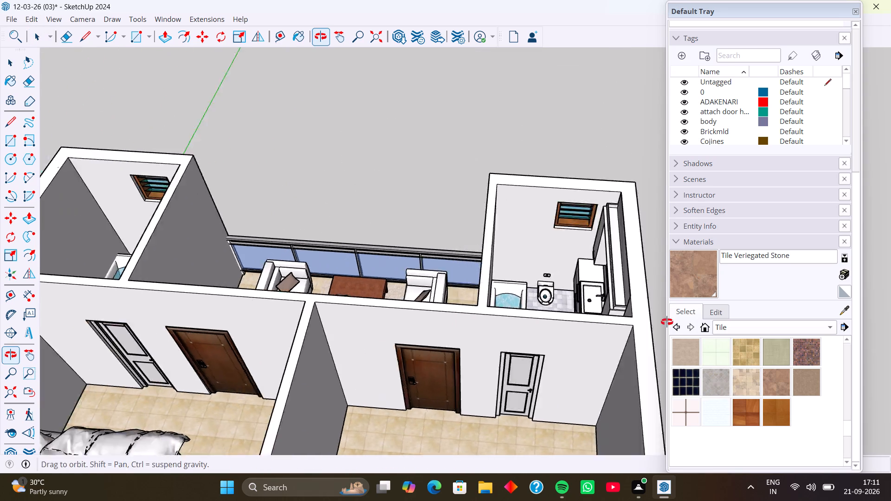
{"action": "middle_click_drag", "start_coordinate": [667, 322], "coordinate": [678, 318], "text": "shift"}
{"action": "middle_click_drag", "start_coordinate": [372, 322], "coordinate": [465, 286], "text": "shift"}
{"action": "middle_click_drag", "start_coordinate": [464, 324], "coordinate": [362, 411]}
{"action": "middle_click_drag", "start_coordinate": [319, 312], "coordinate": [512, 325]}
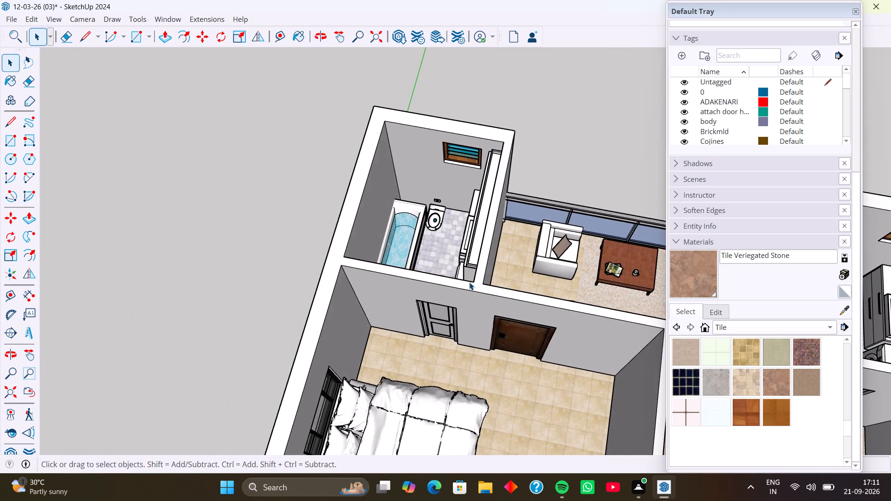
{"action": "middle_click_drag", "start_coordinate": [469, 282], "coordinate": [494, 301]}
Move the toilet in the opposite rear bathroom clear of the bathtub side, keeping it near the outer wall.
{"action": "scroll", "coordinate": [408, 208], "scroll_direction": "up", "scroll_amount": 11}
{"action": "left_click", "coordinate": [433, 226]}
{"action": "middle_click_drag", "start_coordinate": [469, 244], "coordinate": [491, 220]}
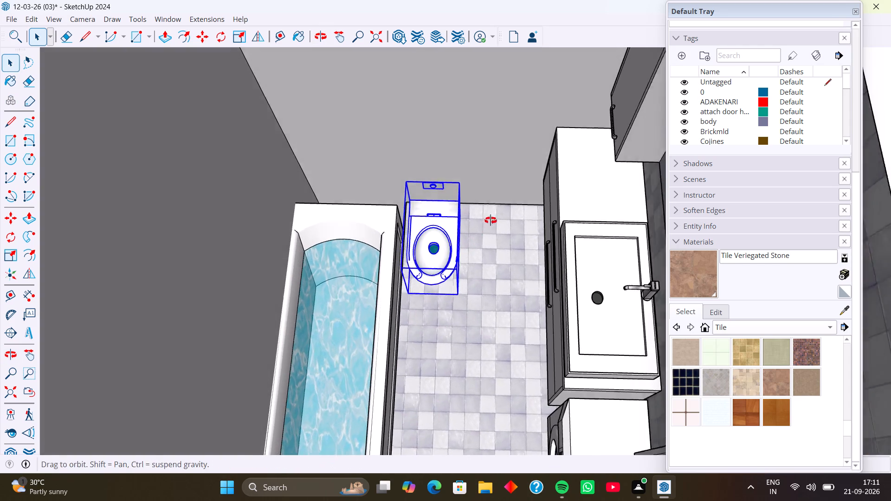
{"action": "middle_click_drag", "start_coordinate": [491, 220], "coordinate": [491, 210]}
{"action": "scroll", "coordinate": [428, 277], "scroll_direction": "up", "scroll_amount": 9}
{"action": "middle_click_drag", "start_coordinate": [448, 248], "coordinate": [398, 212]}
{"action": "scroll", "coordinate": [434, 236], "scroll_direction": "up", "scroll_amount": 1}
{"action": "middle_click_drag", "start_coordinate": [434, 236], "coordinate": [396, 190]}
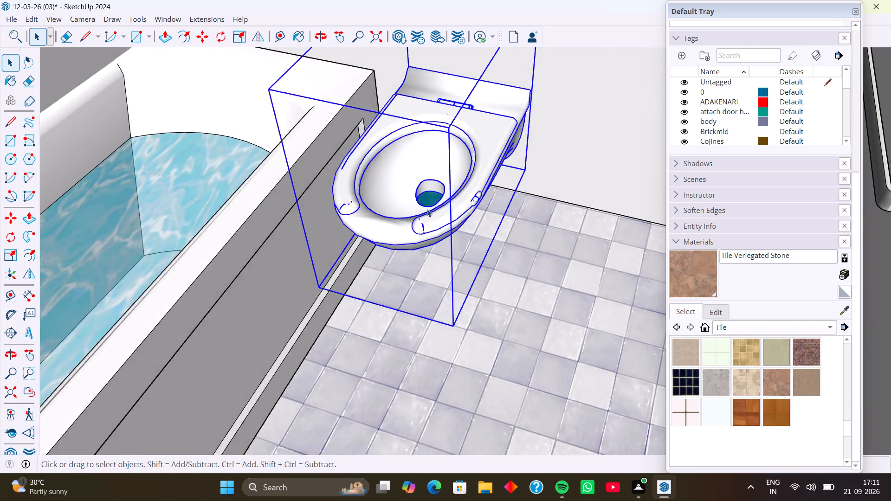
{"action": "scroll", "coordinate": [427, 209], "scroll_direction": "down", "scroll_amount": 10}
{"action": "scroll", "coordinate": [426, 261], "scroll_direction": "down", "scroll_amount": 3}
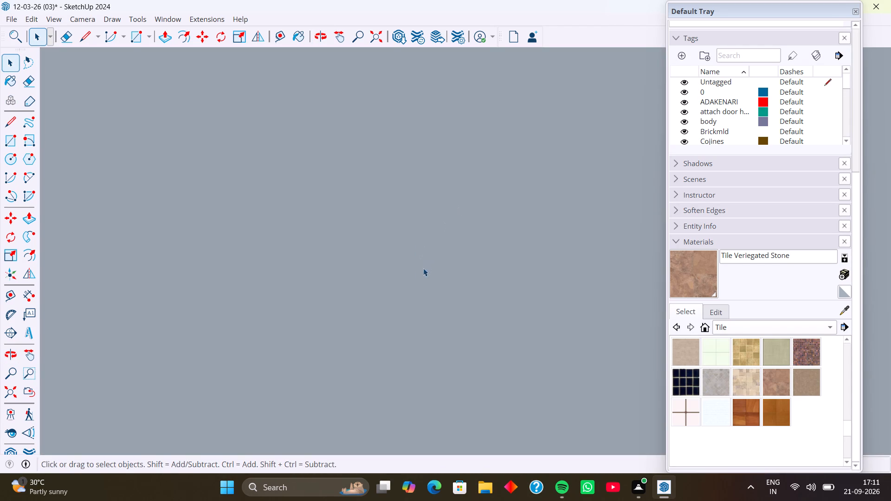
{"action": "scroll", "coordinate": [423, 268], "scroll_direction": "down", "scroll_amount": 20}
{"action": "scroll", "coordinate": [423, 268], "scroll_direction": "down", "scroll_amount": 12}
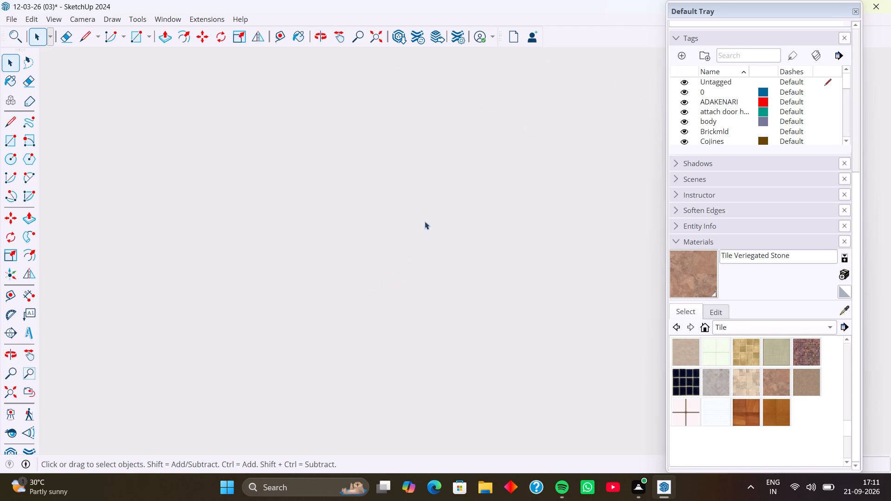
{"action": "scroll", "coordinate": [425, 221], "scroll_direction": "down", "scroll_amount": 20}
{"action": "scroll", "coordinate": [425, 221], "scroll_direction": "down", "scroll_amount": 12}
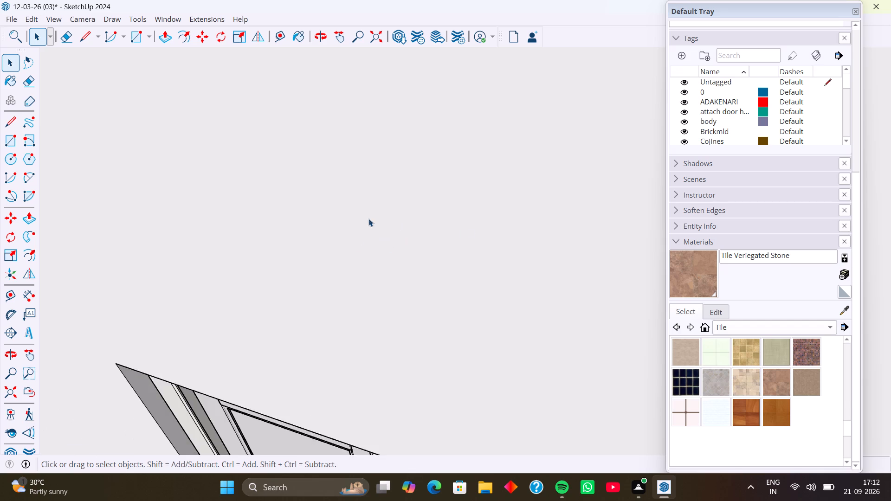
{"action": "scroll", "coordinate": [368, 218], "scroll_direction": "down", "scroll_amount": 13}
{"action": "scroll", "coordinate": [359, 169], "scroll_direction": "down", "scroll_amount": 3}
{"action": "middle_click_drag", "start_coordinate": [364, 175], "coordinate": [365, 224]}
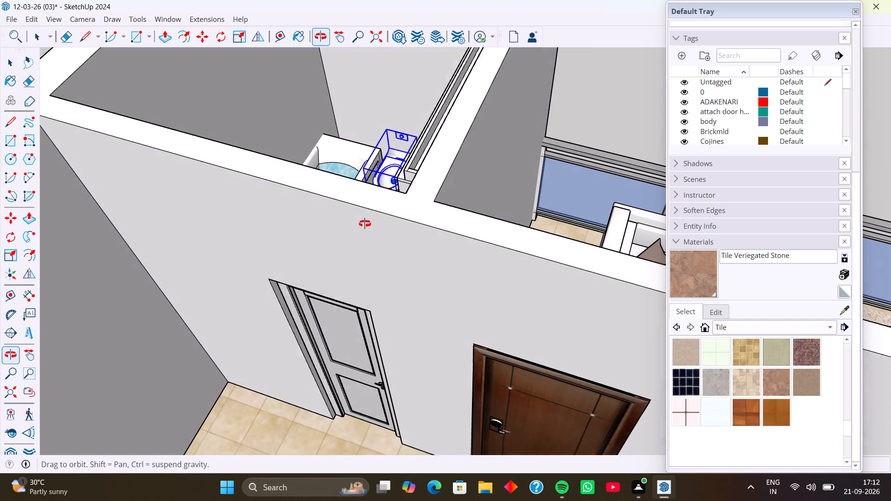
{"action": "middle_click_drag", "start_coordinate": [365, 224], "coordinate": [365, 225]}
{"action": "middle_click_drag", "start_coordinate": [367, 136], "coordinate": [434, 268], "text": "shift"}
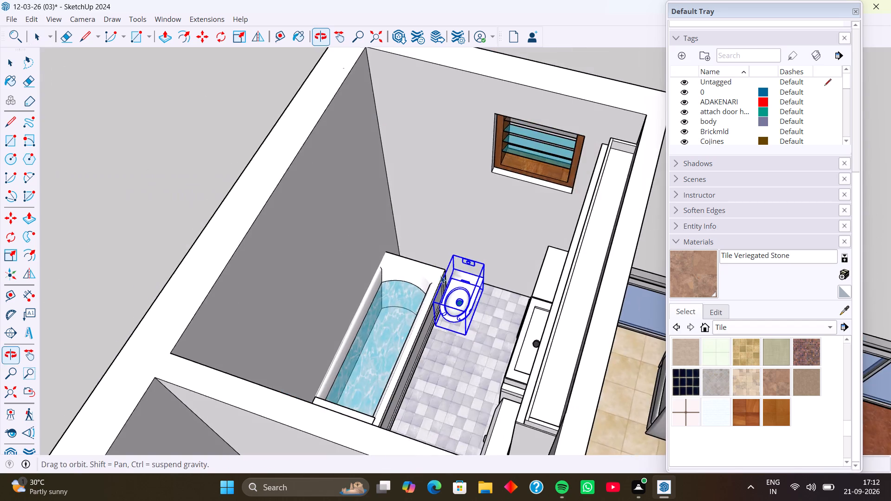
{"action": "scroll", "coordinate": [461, 277], "scroll_direction": "up", "scroll_amount": 7}
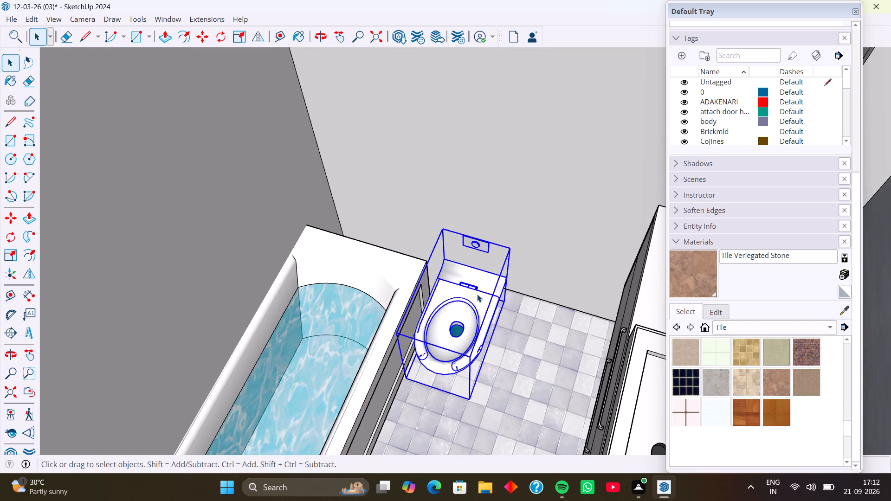
{"action": "scroll", "coordinate": [461, 272], "scroll_direction": "up", "scroll_amount": 4}
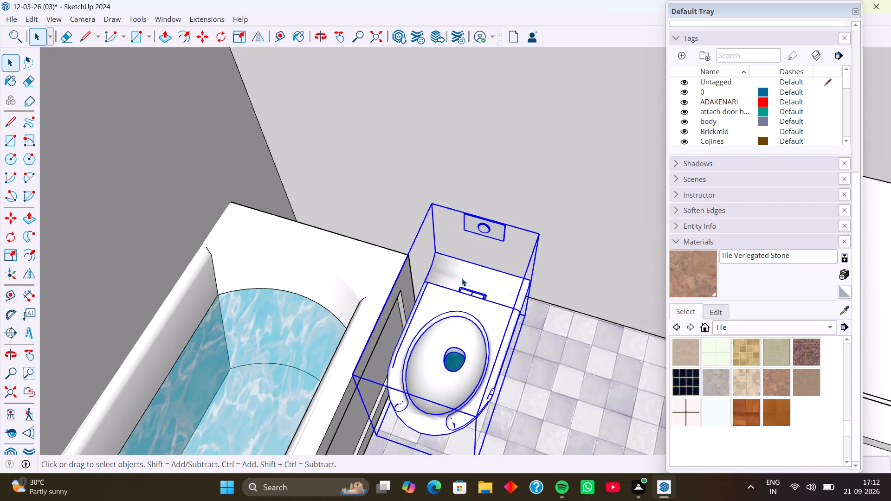
{"action": "scroll", "coordinate": [461, 276], "scroll_direction": "up", "scroll_amount": 3}
{"action": "middle_click_drag", "start_coordinate": [461, 280], "coordinate": [381, 269], "text": "shift"}
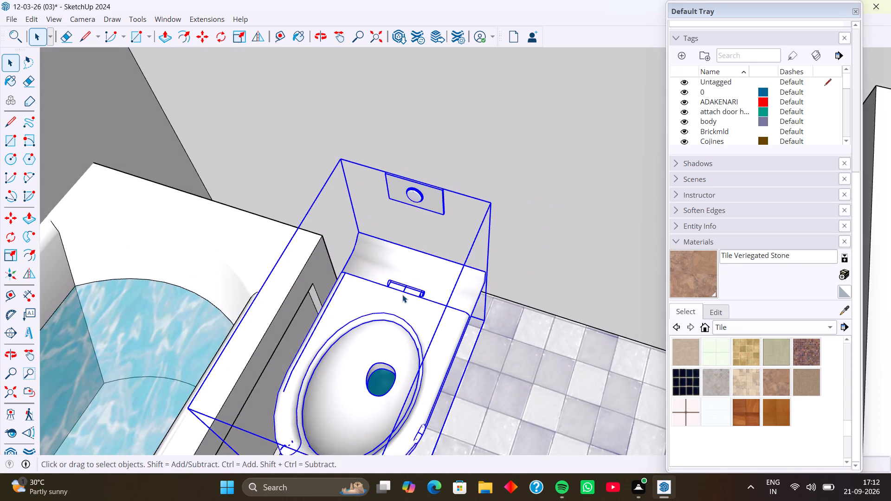
{"action": "scroll", "coordinate": [397, 291], "scroll_direction": "up", "scroll_amount": 1, "text": "shift"}
{"action": "middle_click_drag", "start_coordinate": [392, 289], "coordinate": [323, 251], "text": "shift"}
{"action": "middle_click_drag", "start_coordinate": [394, 259], "coordinate": [305, 293]}
{"action": "middle_click_drag", "start_coordinate": [386, 265], "coordinate": [362, 233]}
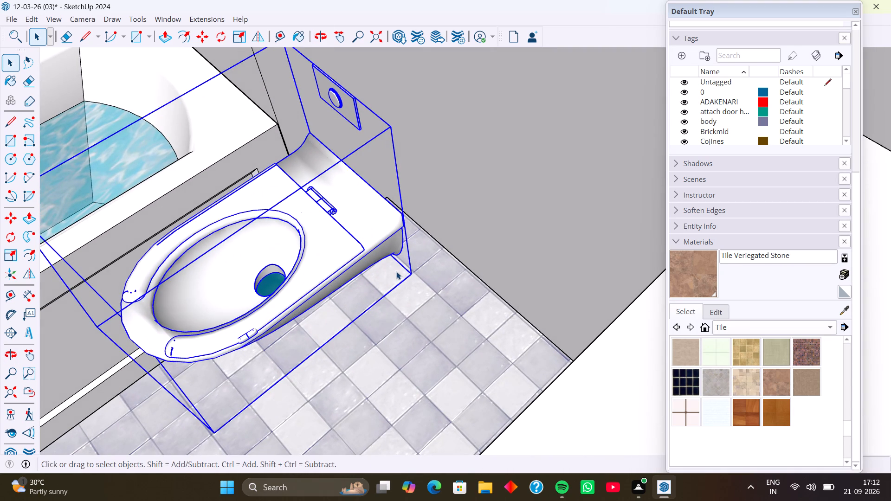
{"action": "key", "text": "m"}
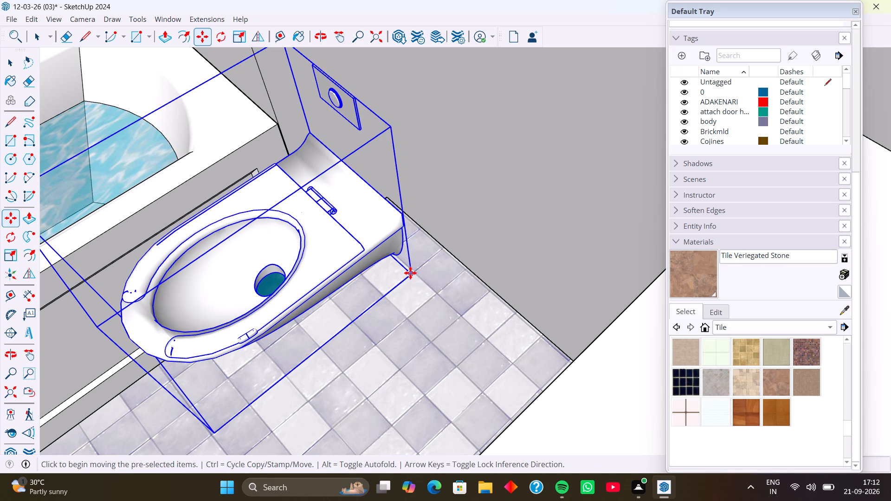
{"action": "left_click", "coordinate": [410, 272]}
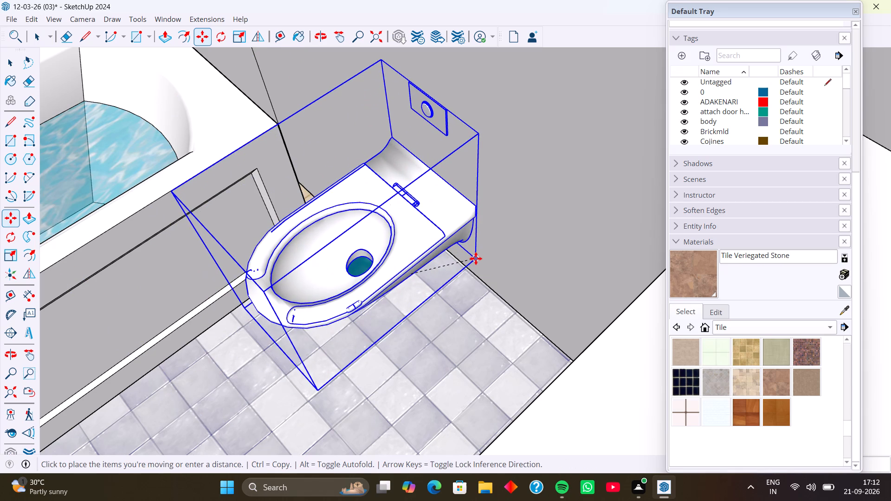
{"action": "middle_click_drag", "start_coordinate": [476, 258], "coordinate": [426, 252]}
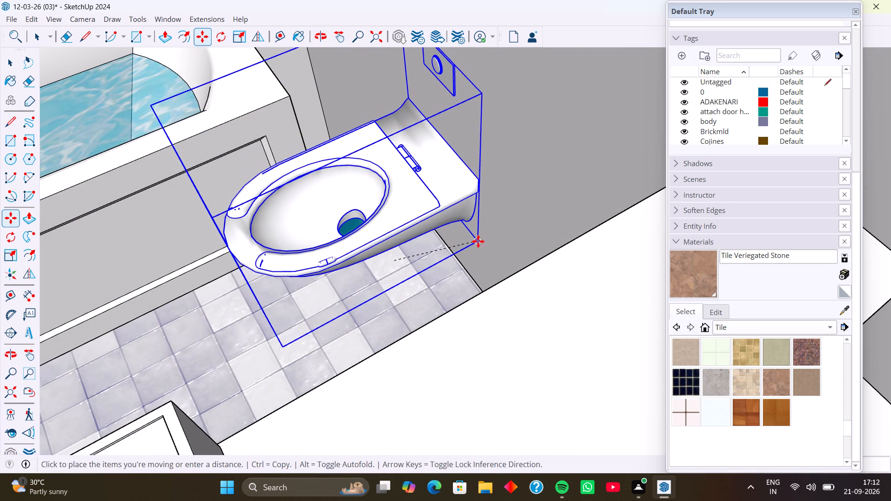
{"action": "left_click", "coordinate": [464, 244]}
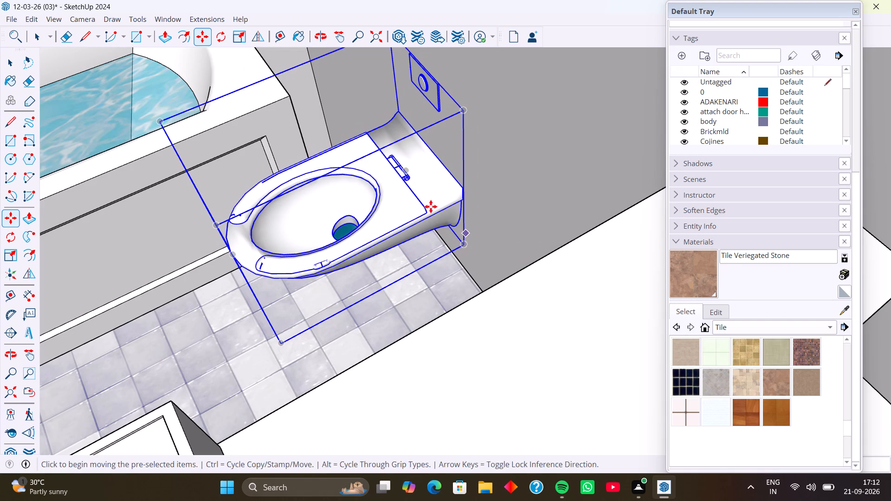
Move that toilet along the red axis to about midway between the bathtub and the vanity.
{"action": "middle_click_drag", "start_coordinate": [400, 209], "coordinate": [407, 312]}
{"action": "middle_click_drag", "start_coordinate": [363, 209], "coordinate": [493, 161]}
{"action": "middle_click_drag", "start_coordinate": [357, 213], "coordinate": [299, 327]}
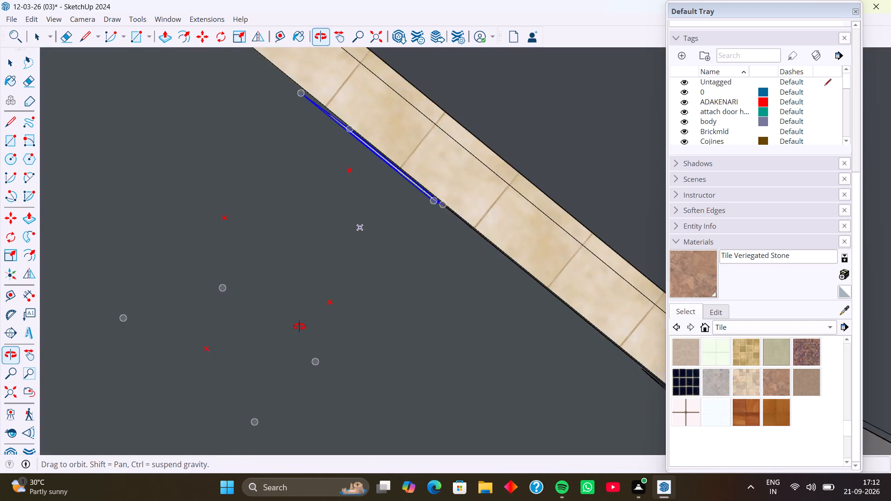
{"action": "middle_click_drag", "start_coordinate": [299, 327], "coordinate": [319, 300]}
{"action": "scroll", "coordinate": [383, 255], "scroll_direction": "down", "scroll_amount": 4}
{"action": "middle_click_drag", "start_coordinate": [348, 295], "coordinate": [432, 204]}
{"action": "middle_click_drag", "start_coordinate": [384, 282], "coordinate": [472, 199]}
{"action": "scroll", "coordinate": [411, 299], "scroll_direction": "up", "scroll_amount": 7}
{"action": "left_click", "coordinate": [388, 316]}
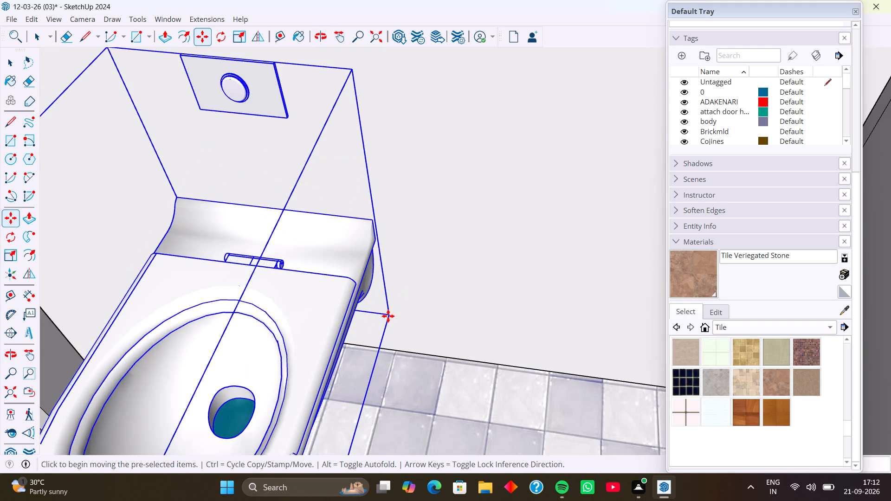
{"action": "scroll", "coordinate": [537, 333], "scroll_direction": "down", "scroll_amount": 8}
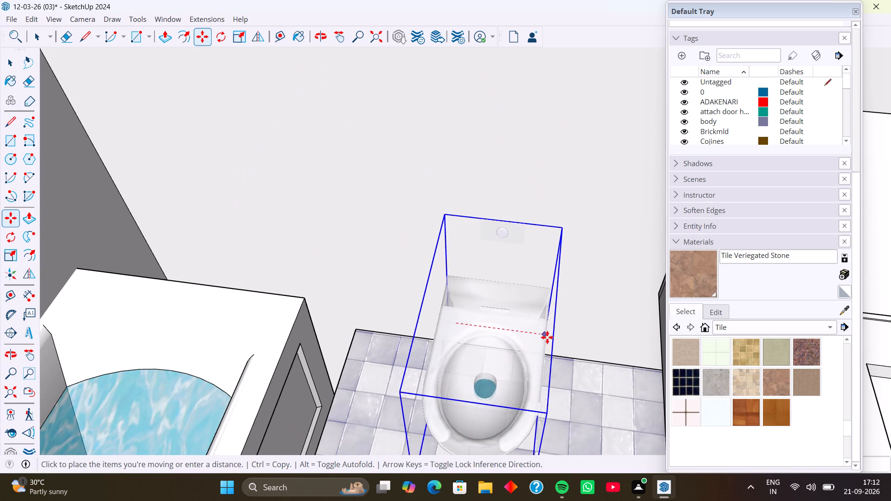
{"action": "left_click", "coordinate": [554, 337]}
{"action": "scroll", "coordinate": [475, 322], "scroll_direction": "down", "scroll_amount": 5}
{"action": "middle_click_drag", "start_coordinate": [479, 354], "coordinate": [521, 346]}
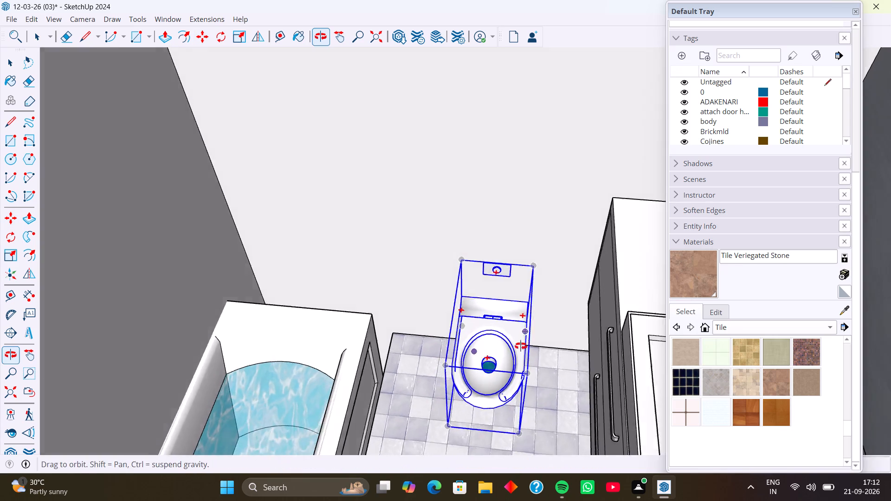
{"action": "middle_click_drag", "start_coordinate": [521, 346], "coordinate": [593, 318]}
{"action": "middle_click_drag", "start_coordinate": [469, 338], "coordinate": [540, 333]}
{"action": "scroll", "coordinate": [513, 338], "scroll_direction": "down", "scroll_amount": 7}
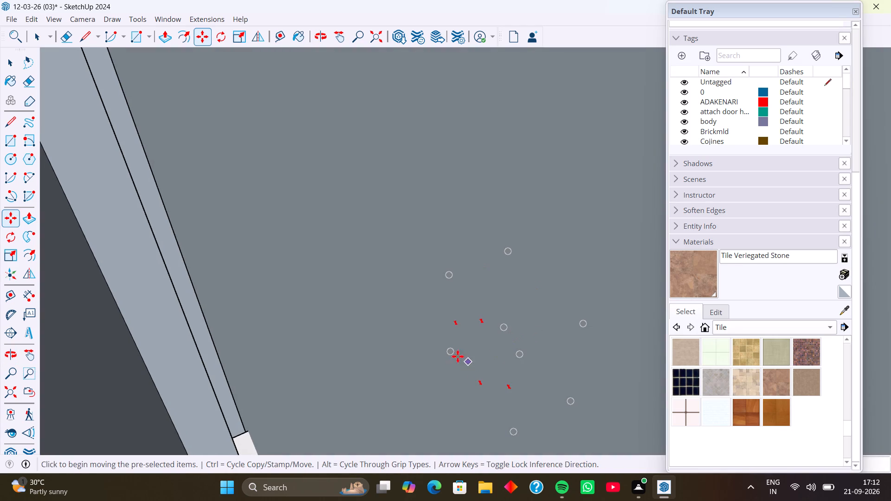
Lower the toilet in that rear bathroom along the blue axis onto the tiled floor, and clear the selection.
{"action": "scroll", "coordinate": [458, 356], "scroll_direction": "down", "scroll_amount": 20}
{"action": "scroll", "coordinate": [458, 356], "scroll_direction": "down", "scroll_amount": 17}
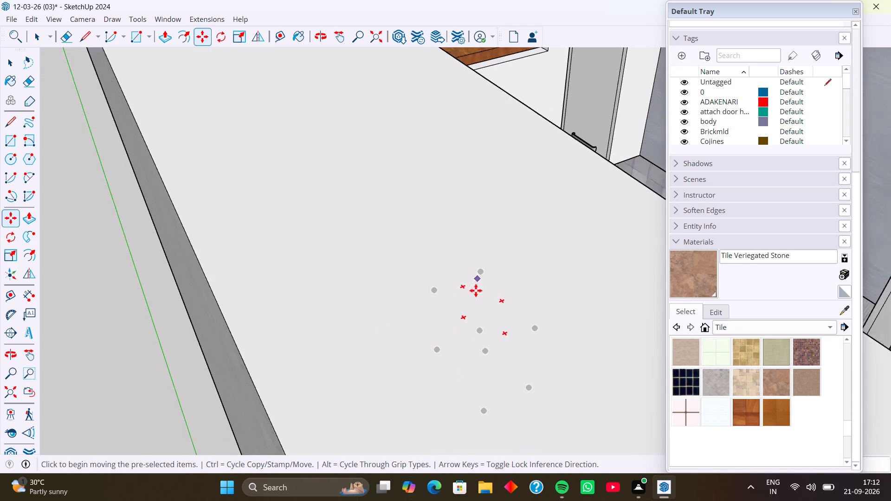
{"action": "scroll", "coordinate": [476, 290], "scroll_direction": "down", "scroll_amount": 1}
{"action": "middle_click_drag", "start_coordinate": [481, 287], "coordinate": [442, 367]}
{"action": "scroll", "coordinate": [552, 206], "scroll_direction": "down", "scroll_amount": 8}
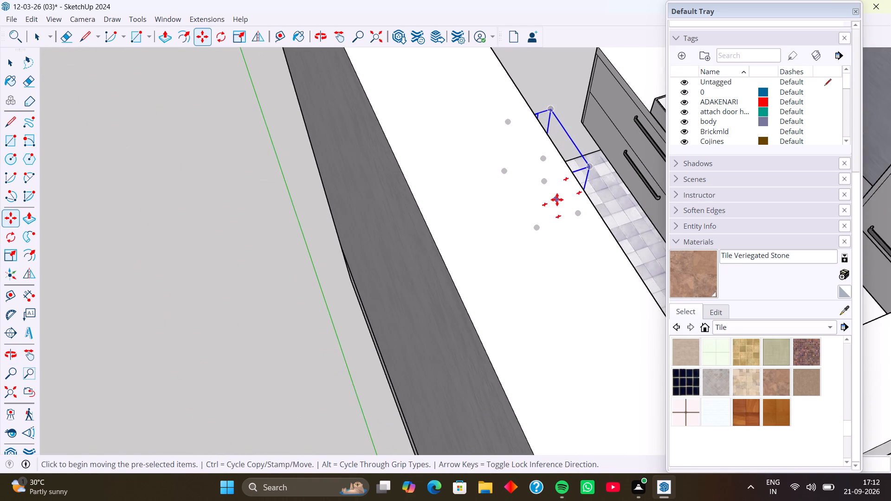
{"action": "middle_click_drag", "start_coordinate": [557, 199], "coordinate": [436, 328], "text": "shift"}
{"action": "scroll", "coordinate": [497, 194], "scroll_direction": "up", "scroll_amount": 7}
{"action": "middle_click_drag", "start_coordinate": [491, 203], "coordinate": [400, 272]}
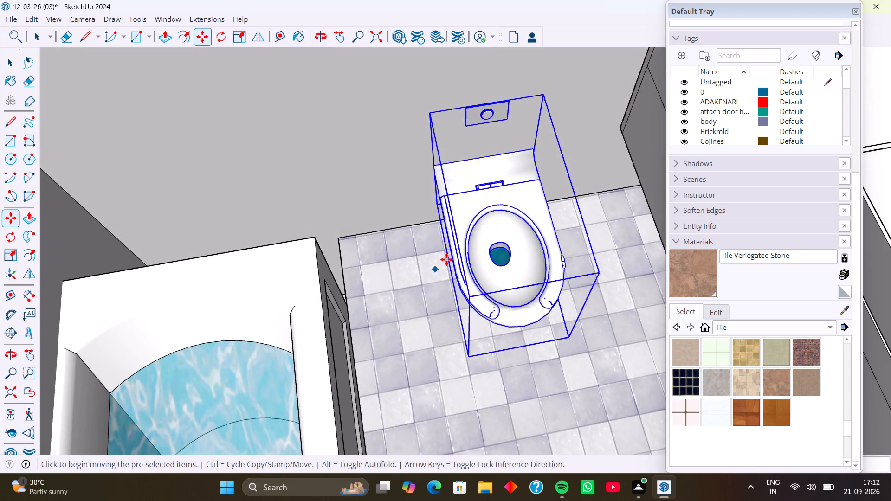
{"action": "middle_click_drag", "start_coordinate": [446, 259], "coordinate": [428, 259]}
{"action": "scroll", "coordinate": [423, 244], "scroll_direction": "up", "scroll_amount": 3}
{"action": "middle_click_drag", "start_coordinate": [436, 249], "coordinate": [491, 238]}
{"action": "middle_click_drag", "start_coordinate": [438, 239], "coordinate": [464, 212]}
{"action": "scroll", "coordinate": [440, 238], "scroll_direction": "up", "scroll_amount": 1}
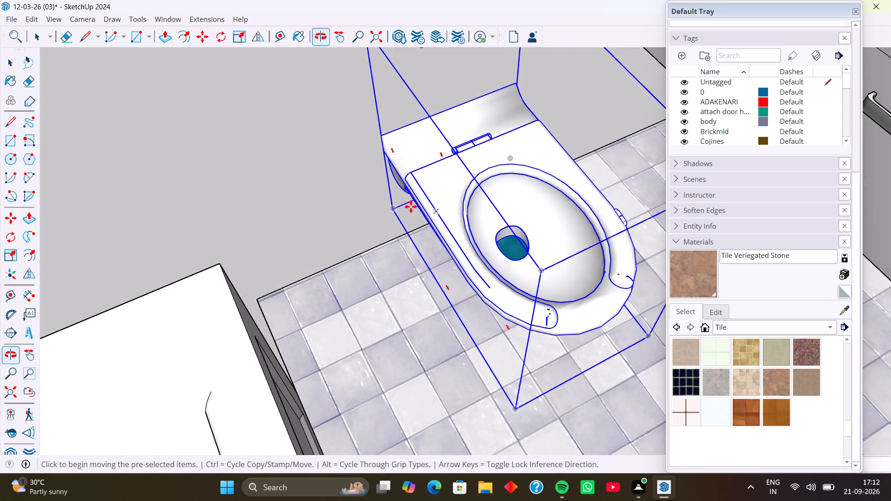
{"action": "left_click", "coordinate": [393, 208]}
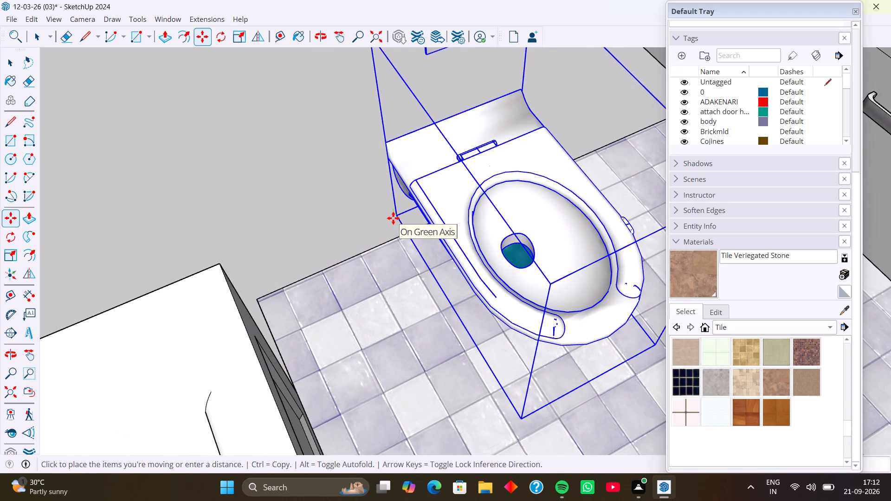
{"action": "key", "text": "Up"}
{"action": "left_click", "coordinate": [393, 238]}
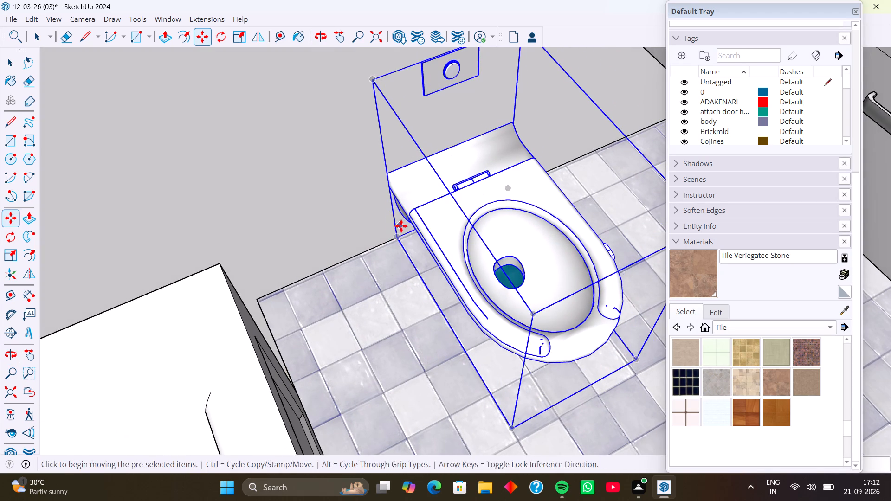
{"action": "middle_click_drag", "start_coordinate": [400, 226], "coordinate": [314, 222]}
{"action": "scroll", "coordinate": [426, 246], "scroll_direction": "down", "scroll_amount": 4}
{"action": "middle_click_drag", "start_coordinate": [444, 273], "coordinate": [361, 261]}
{"action": "scroll", "coordinate": [422, 268], "scroll_direction": "down", "scroll_amount": 20}
{"action": "scroll", "coordinate": [422, 268], "scroll_direction": "down", "scroll_amount": 4}
{"action": "key", "text": "space"}
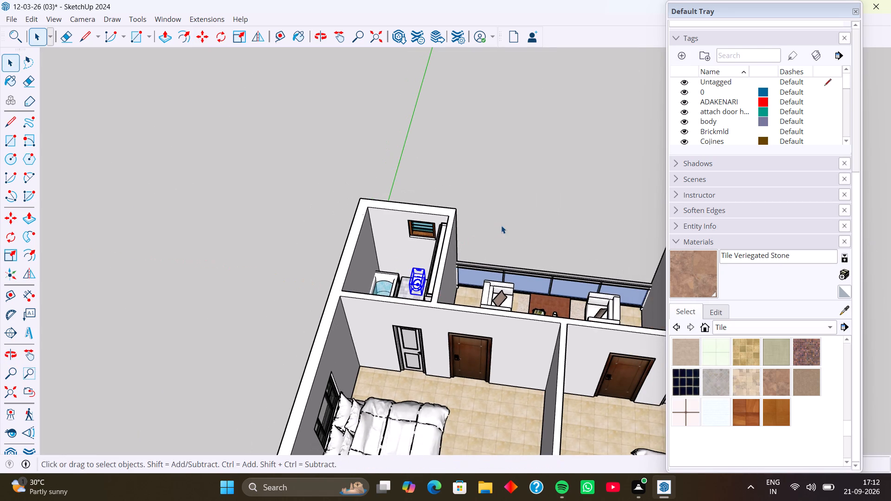
{"action": "left_click", "coordinate": [501, 225]}
Examine the whole house from the rear bathrooms and sitting area through the bedrooms to the front facade.
{"action": "middle_click_drag", "start_coordinate": [435, 266], "coordinate": [489, 263]}
{"action": "scroll", "coordinate": [418, 289], "scroll_direction": "down", "scroll_amount": 5}
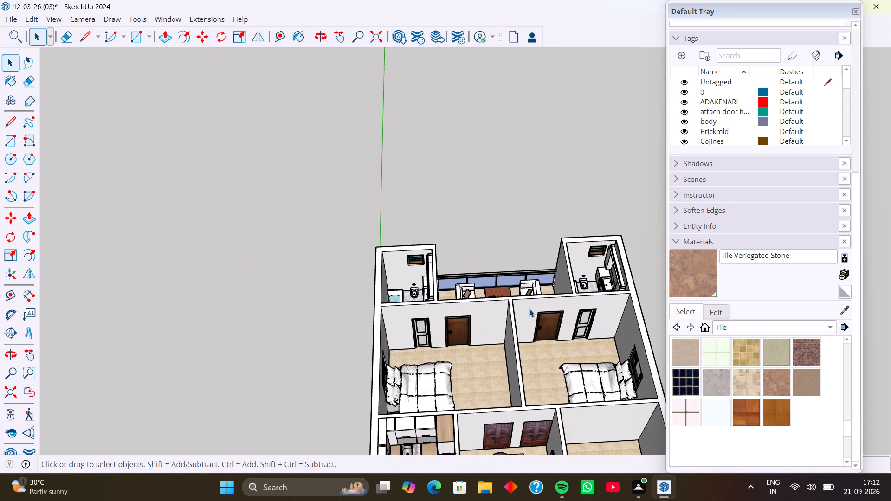
{"action": "middle_click_drag", "start_coordinate": [532, 310], "coordinate": [499, 407]}
{"action": "middle_click_drag", "start_coordinate": [512, 304], "coordinate": [495, 340]}
{"action": "scroll", "coordinate": [492, 280], "scroll_direction": "up", "scroll_amount": 9}
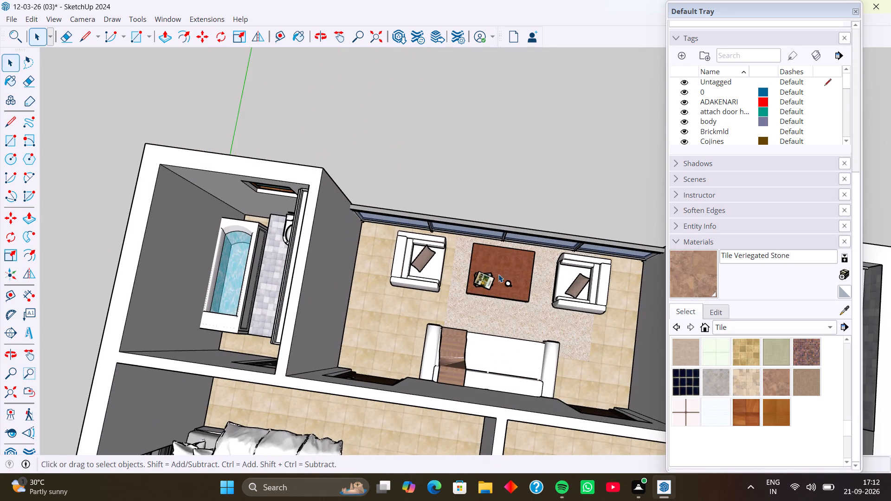
{"action": "scroll", "coordinate": [462, 305], "scroll_direction": "down", "scroll_amount": 10}
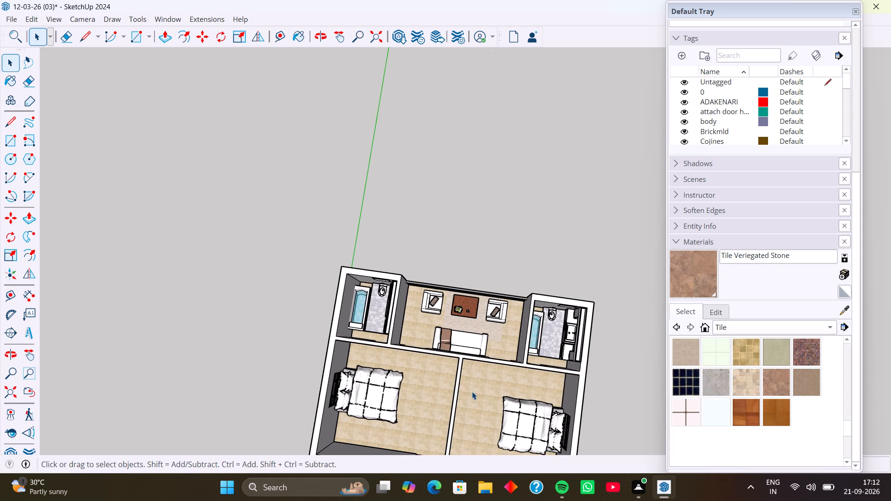
{"action": "middle_click_drag", "start_coordinate": [472, 392], "coordinate": [487, 211], "text": "shift"}
{"action": "middle_click_drag", "start_coordinate": [495, 252], "coordinate": [487, 167], "text": "shift"}
{"action": "middle_click_drag", "start_coordinate": [497, 272], "coordinate": [495, 289]}
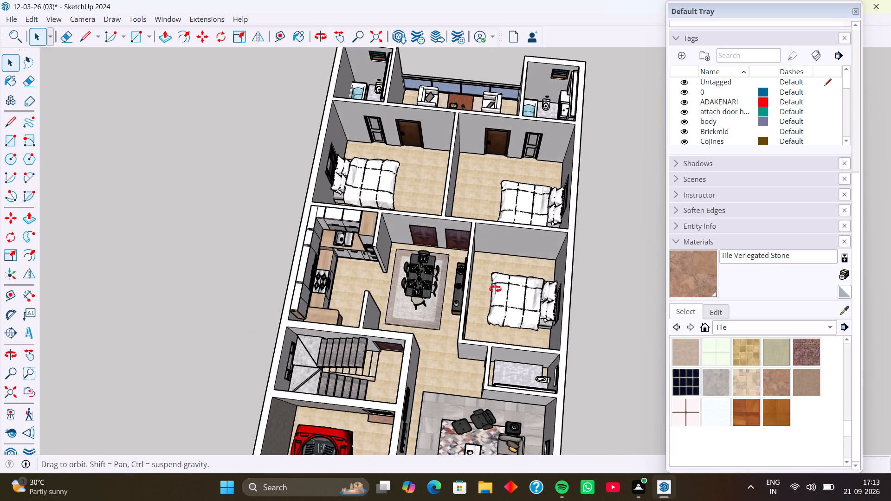
{"action": "middle_click_drag", "start_coordinate": [495, 289], "coordinate": [532, 141]}
{"action": "middle_click_drag", "start_coordinate": [510, 320], "coordinate": [503, 225]}
{"action": "scroll", "coordinate": [492, 251], "scroll_direction": "down", "scroll_amount": 4}
{"action": "middle_click_drag", "start_coordinate": [485, 307], "coordinate": [498, 250], "text": "shift"}
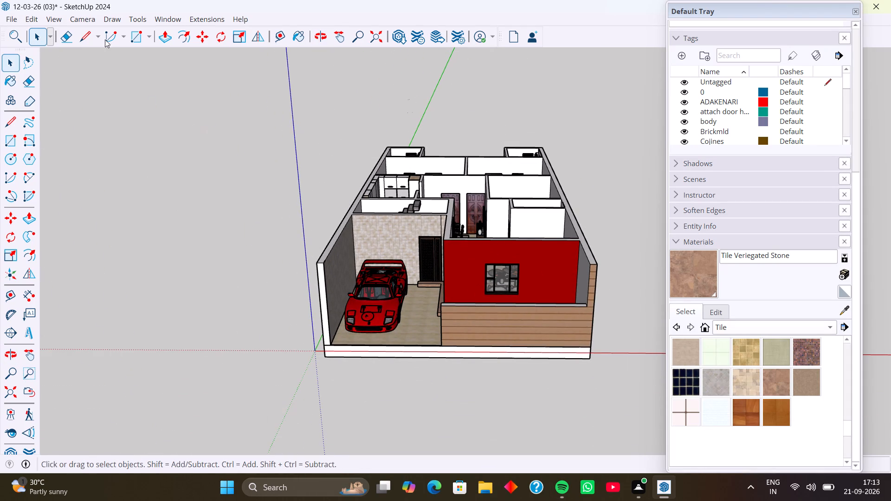
Set the camera to the standard front view in parallel projection, with the whole facade framed.
{"action": "left_click", "coordinate": [84, 18]}
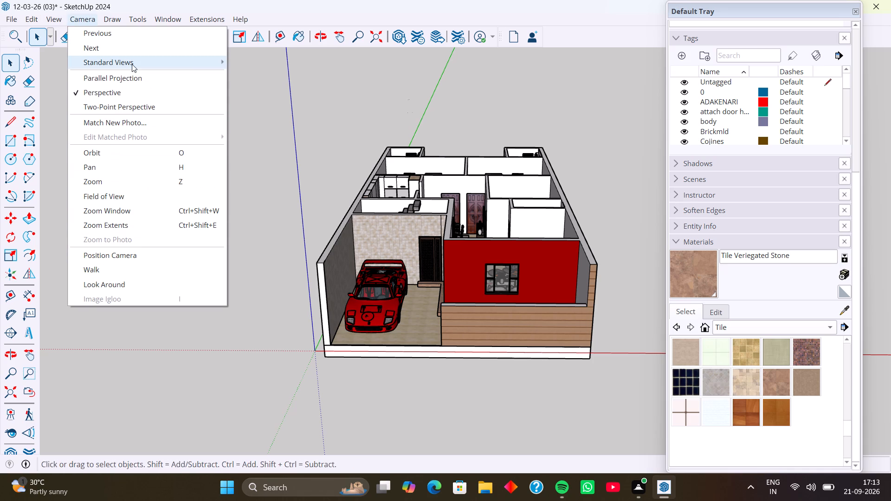
{"action": "left_click", "coordinate": [263, 91]}
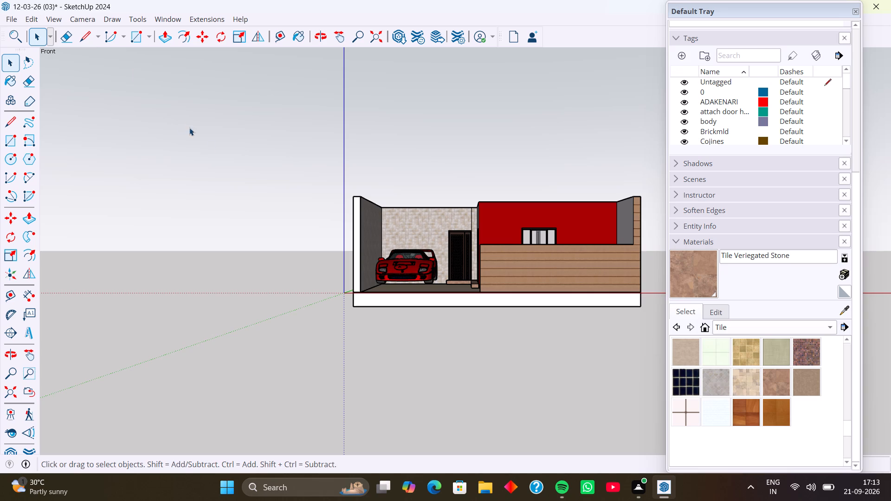
{"action": "middle_click_drag", "start_coordinate": [335, 209], "coordinate": [175, 206]}
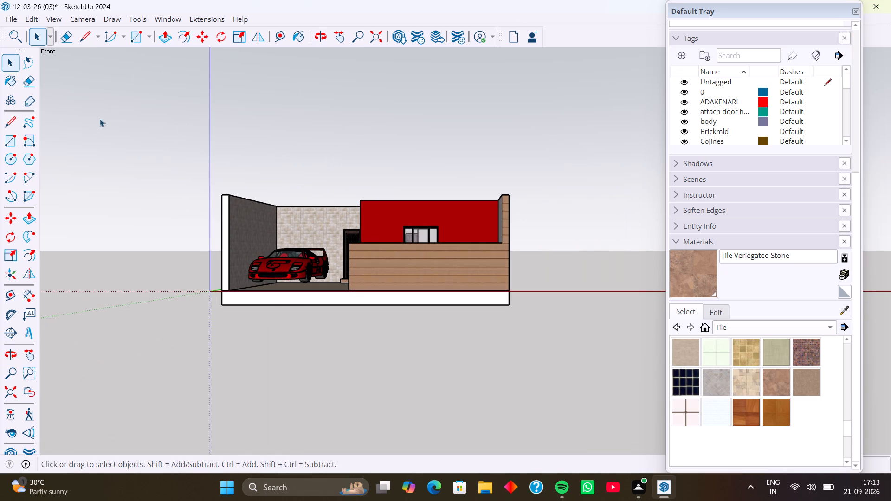
{"action": "left_click", "coordinate": [62, 20]}
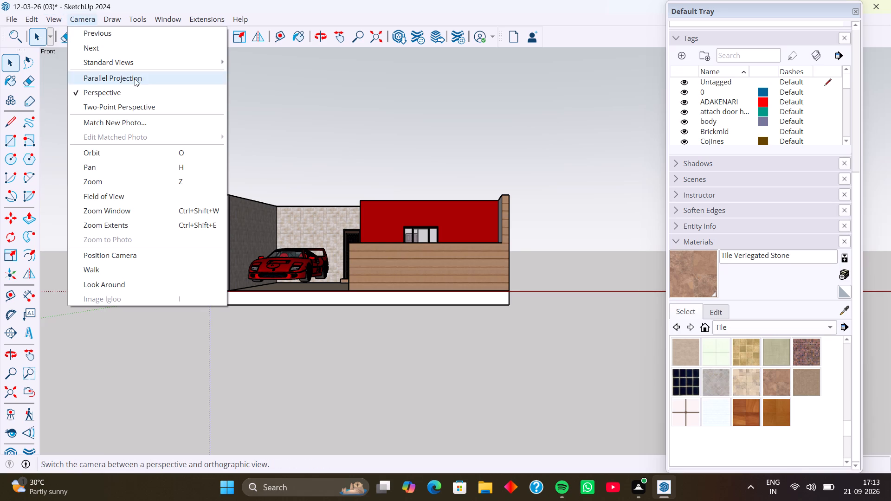
{"action": "left_click", "coordinate": [157, 79]}
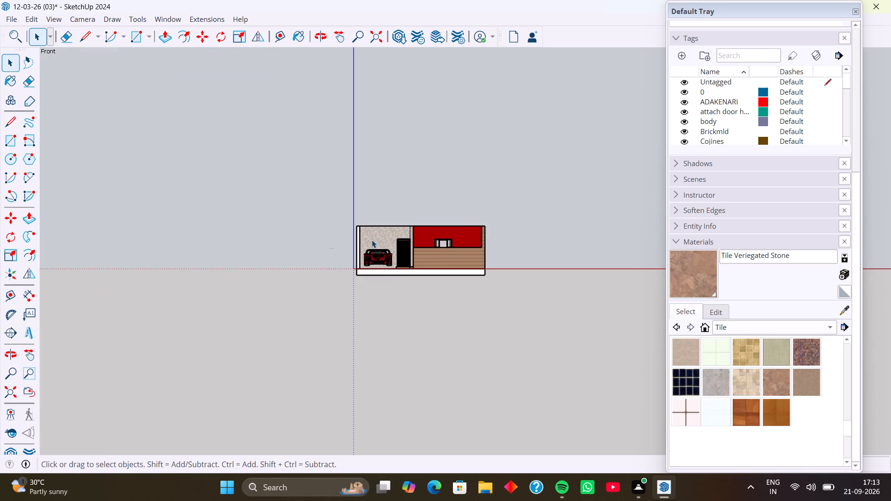
{"action": "scroll", "coordinate": [468, 253], "scroll_direction": "up", "scroll_amount": 8}
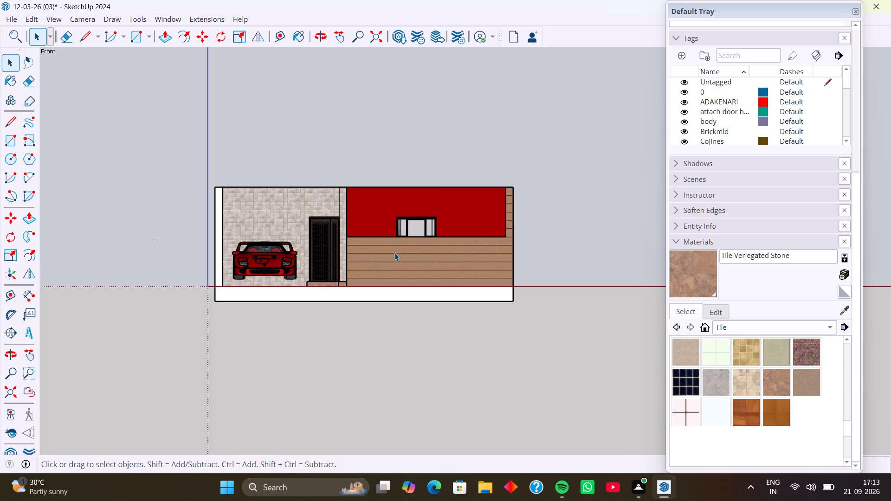
Add a scene that stores the front elevation view.
{"action": "left_click", "coordinate": [31, 21]}
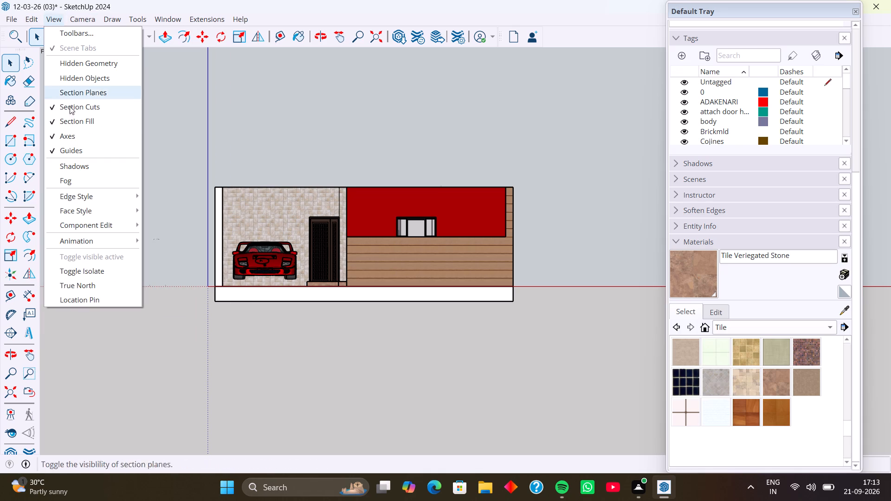
{"action": "left_click", "coordinate": [178, 241]}
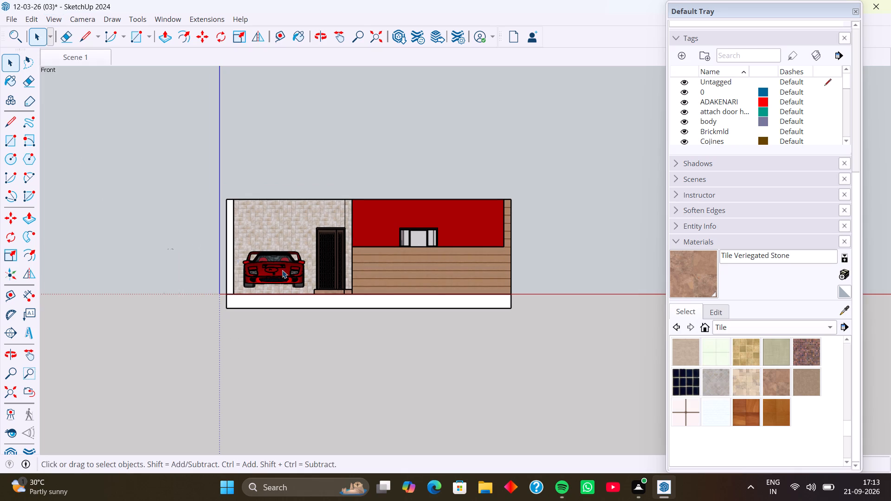
Lower the red car along the blue axis so its wheels rest on the porch floor line, and clear the selection.
{"action": "scroll", "coordinate": [297, 283], "scroll_direction": "up", "scroll_amount": 5}
{"action": "left_click", "coordinate": [297, 278]}
{"action": "scroll", "coordinate": [298, 289], "scroll_direction": "up", "scroll_amount": 7}
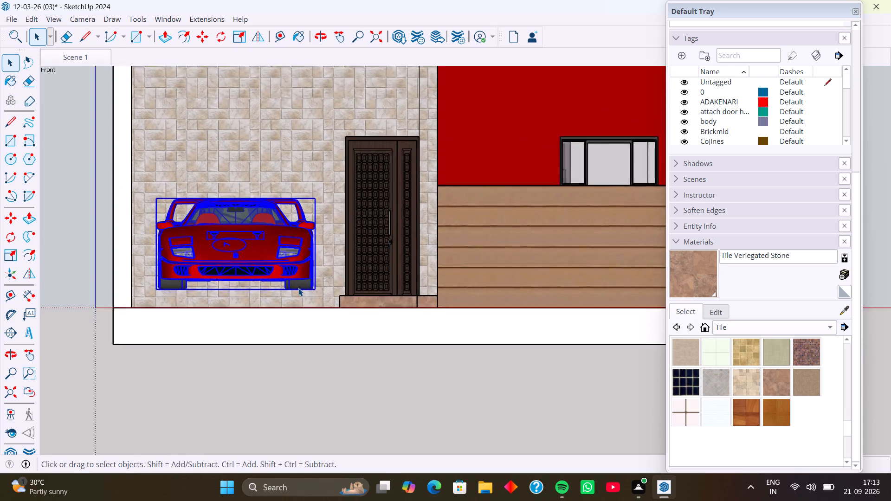
{"action": "scroll", "coordinate": [298, 288], "scroll_direction": "up", "scroll_amount": 1}
{"action": "key", "text": "m"}
{"action": "scroll", "coordinate": [310, 288], "scroll_direction": "up", "scroll_amount": 1}
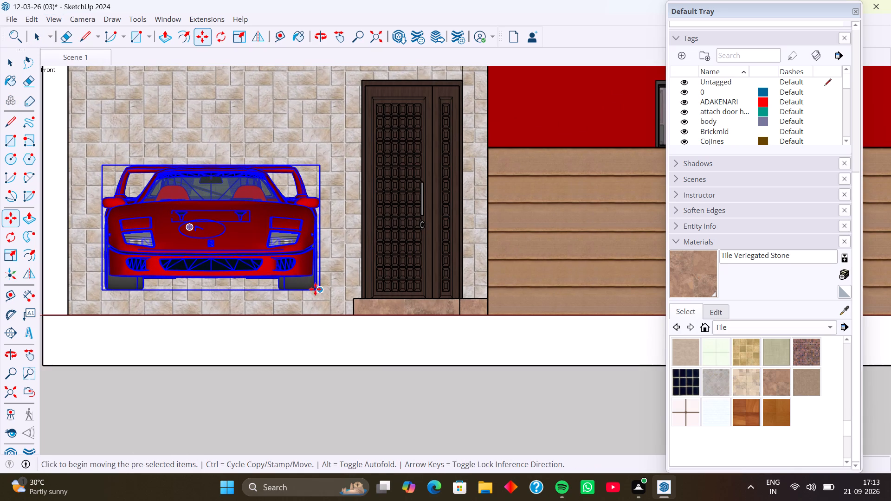
{"action": "left_click", "coordinate": [318, 290]}
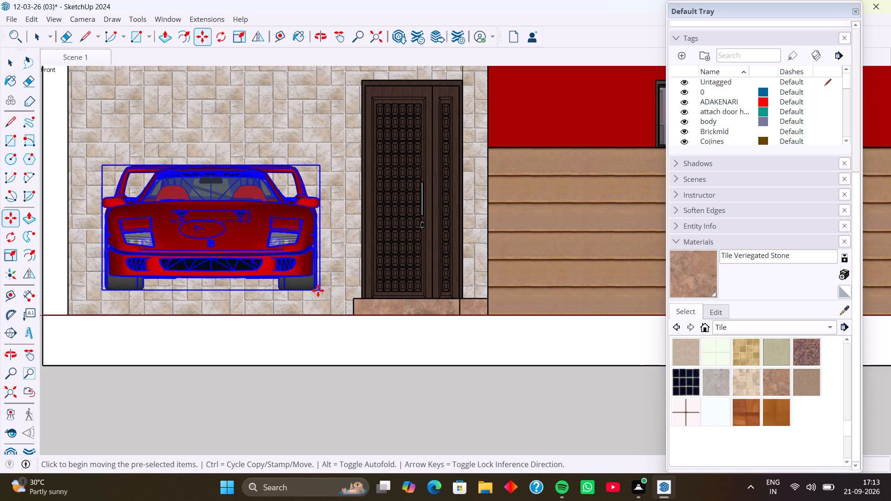
{"action": "key", "text": "Up"}
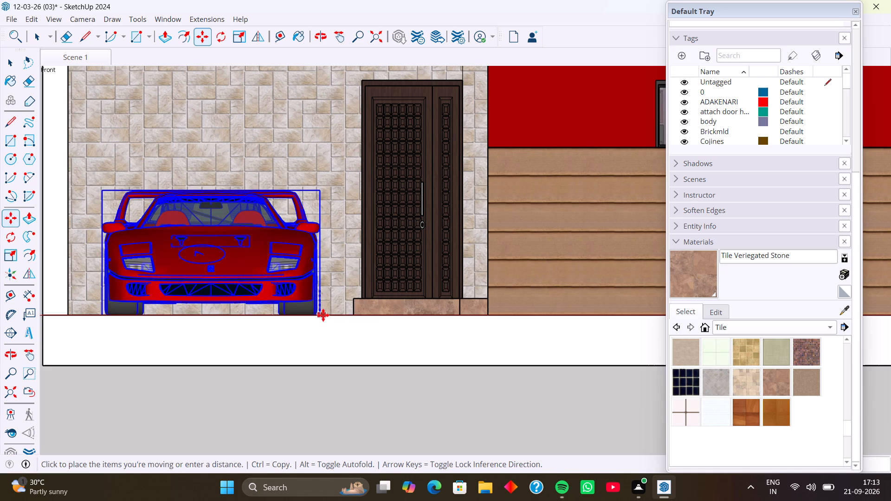
{"action": "left_click", "coordinate": [323, 315]}
{"action": "scroll", "coordinate": [298, 252], "scroll_direction": "down", "scroll_amount": 5}
{"action": "scroll", "coordinate": [297, 295], "scroll_direction": "down", "scroll_amount": 3}
{"action": "key", "text": "space"}
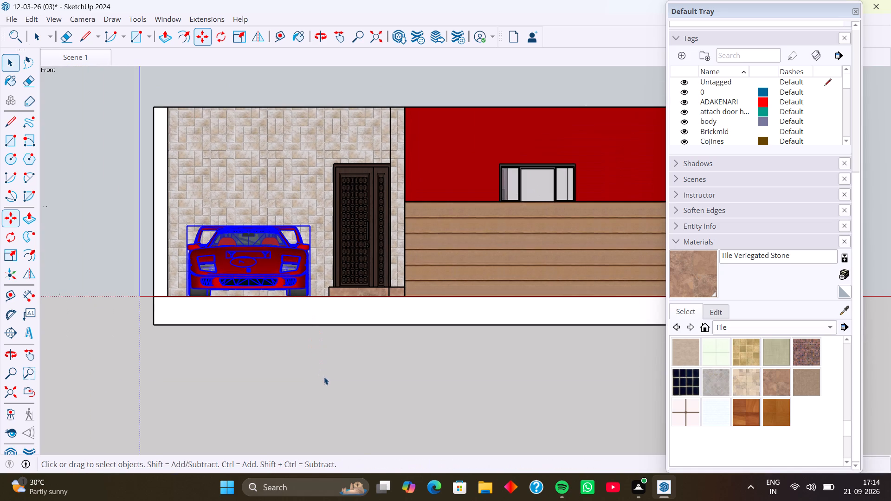
{"action": "left_click", "coordinate": [324, 377]}
Frame the full front elevation and update Scene 1 with it.
{"action": "scroll", "coordinate": [238, 239], "scroll_direction": "down", "scroll_amount": 3}
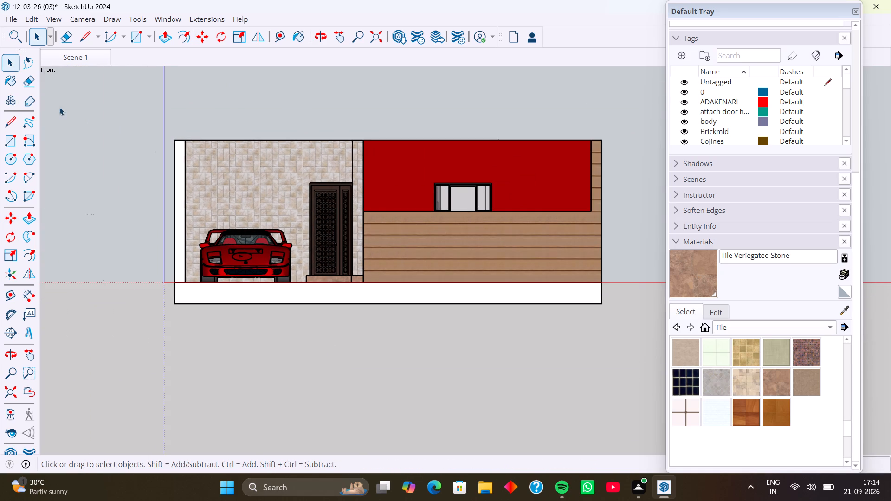
{"action": "right_click", "coordinate": [82, 60]}
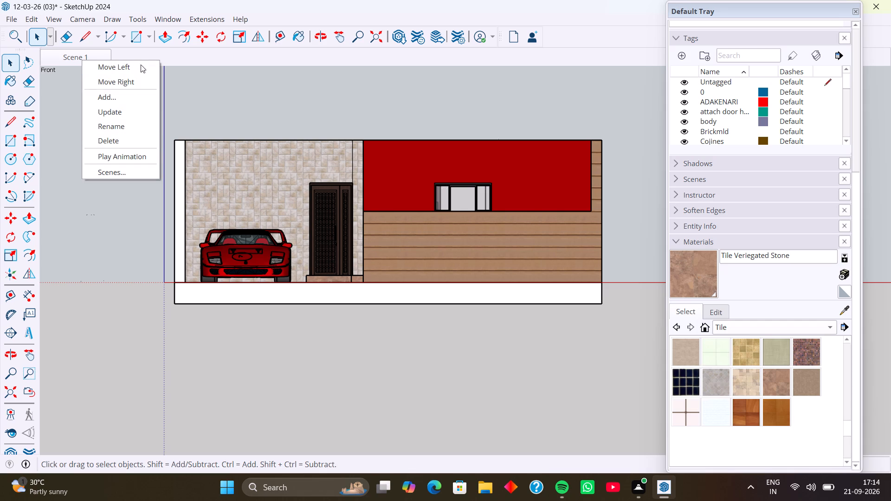
{"action": "left_click", "coordinate": [145, 116]}
{"action": "left_click", "coordinate": [74, 54]}
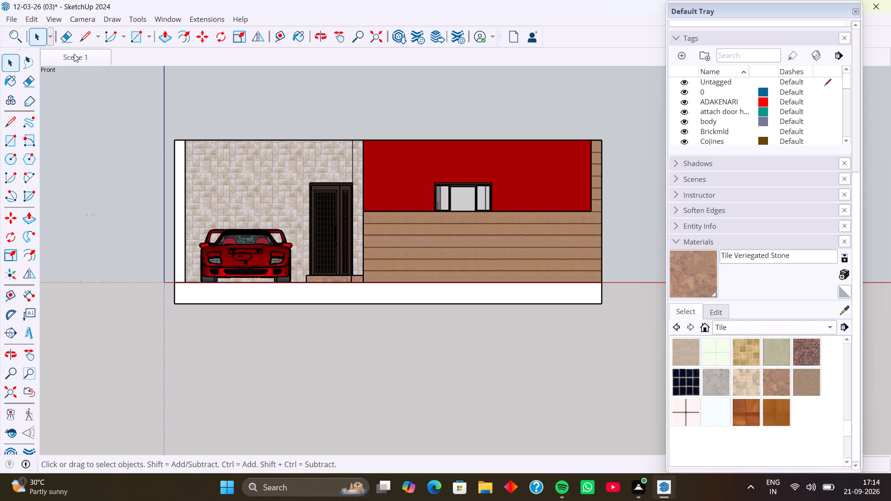
Add a second scene after Scene 1.
{"action": "right_click", "coordinate": [86, 59]}
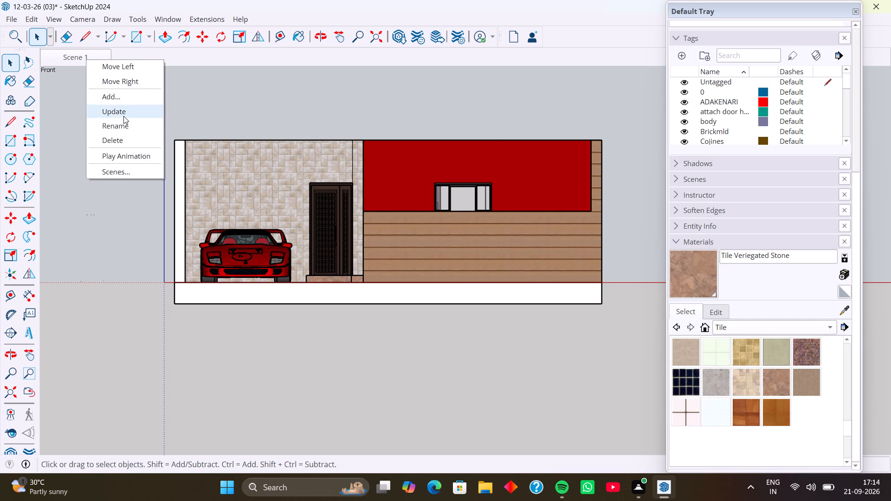
{"action": "left_click", "coordinate": [123, 97]}
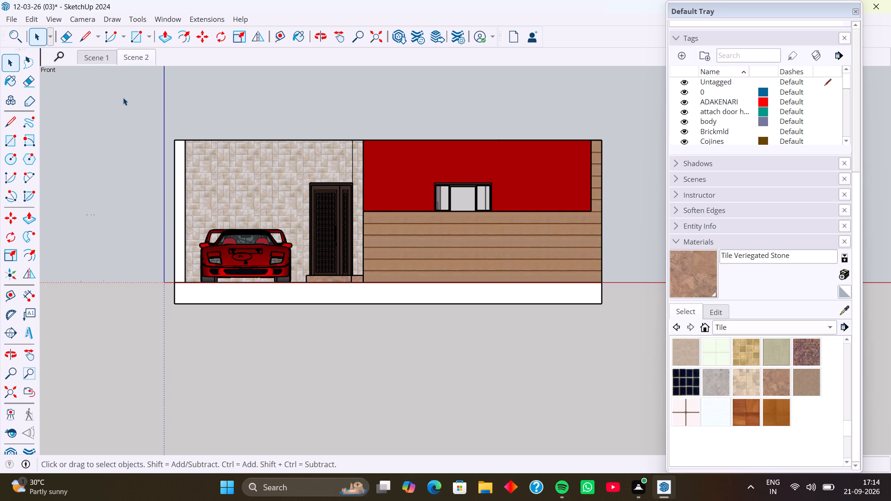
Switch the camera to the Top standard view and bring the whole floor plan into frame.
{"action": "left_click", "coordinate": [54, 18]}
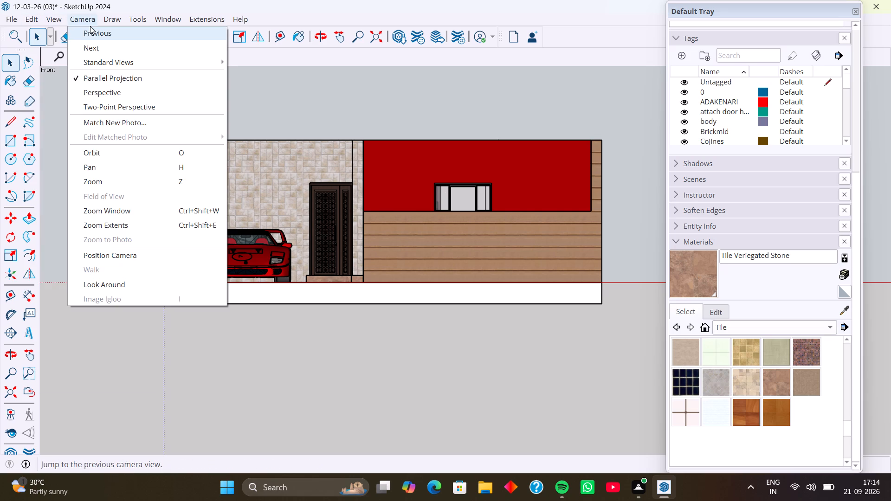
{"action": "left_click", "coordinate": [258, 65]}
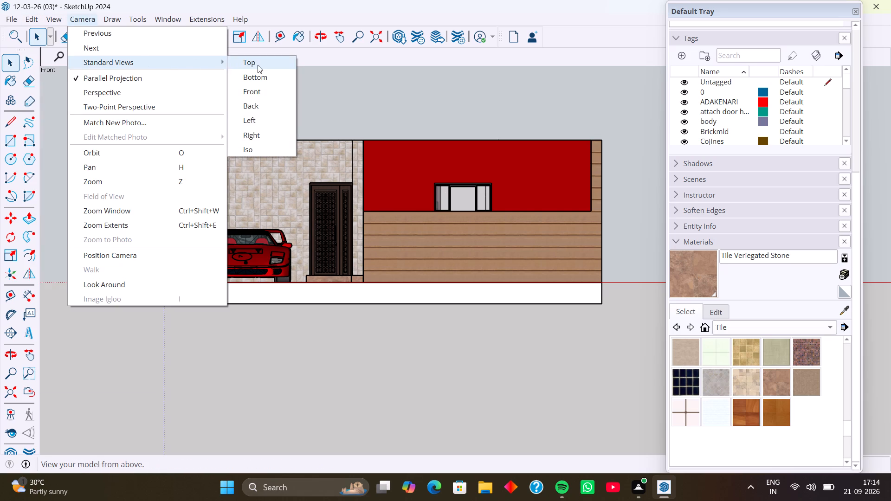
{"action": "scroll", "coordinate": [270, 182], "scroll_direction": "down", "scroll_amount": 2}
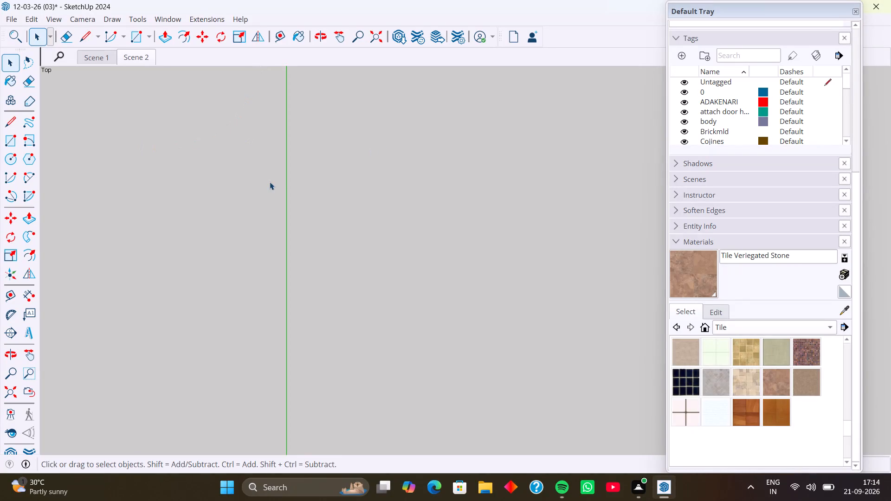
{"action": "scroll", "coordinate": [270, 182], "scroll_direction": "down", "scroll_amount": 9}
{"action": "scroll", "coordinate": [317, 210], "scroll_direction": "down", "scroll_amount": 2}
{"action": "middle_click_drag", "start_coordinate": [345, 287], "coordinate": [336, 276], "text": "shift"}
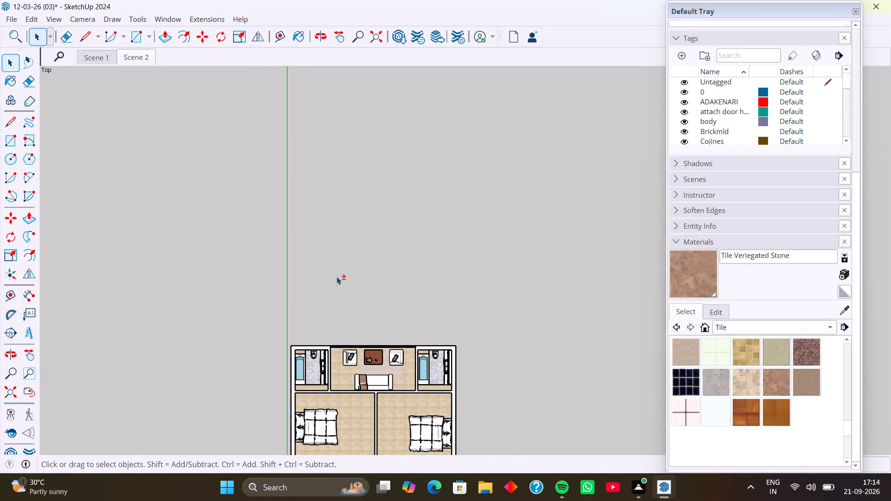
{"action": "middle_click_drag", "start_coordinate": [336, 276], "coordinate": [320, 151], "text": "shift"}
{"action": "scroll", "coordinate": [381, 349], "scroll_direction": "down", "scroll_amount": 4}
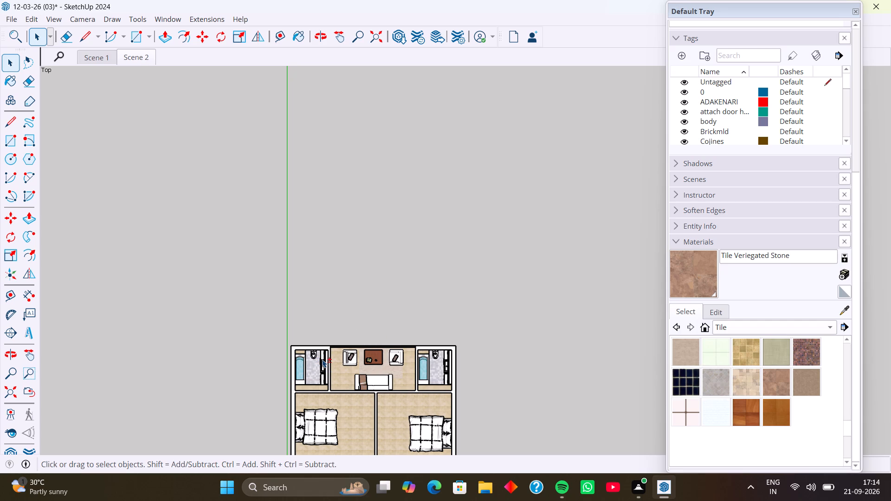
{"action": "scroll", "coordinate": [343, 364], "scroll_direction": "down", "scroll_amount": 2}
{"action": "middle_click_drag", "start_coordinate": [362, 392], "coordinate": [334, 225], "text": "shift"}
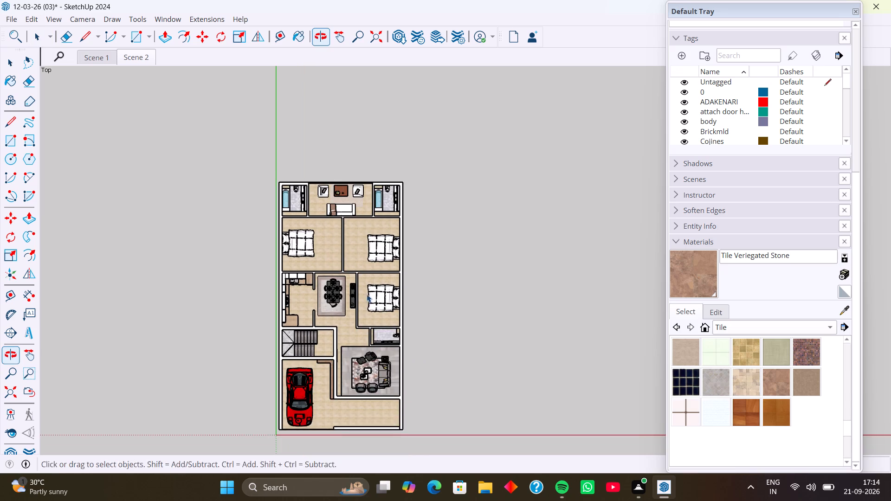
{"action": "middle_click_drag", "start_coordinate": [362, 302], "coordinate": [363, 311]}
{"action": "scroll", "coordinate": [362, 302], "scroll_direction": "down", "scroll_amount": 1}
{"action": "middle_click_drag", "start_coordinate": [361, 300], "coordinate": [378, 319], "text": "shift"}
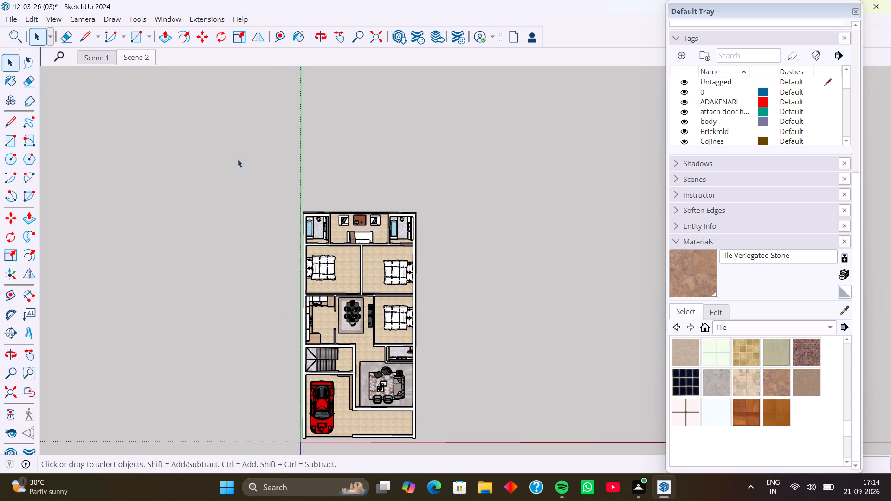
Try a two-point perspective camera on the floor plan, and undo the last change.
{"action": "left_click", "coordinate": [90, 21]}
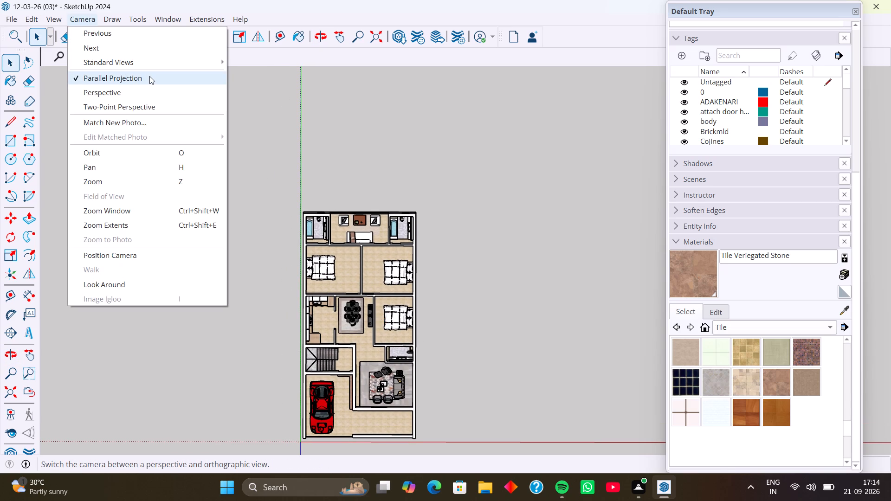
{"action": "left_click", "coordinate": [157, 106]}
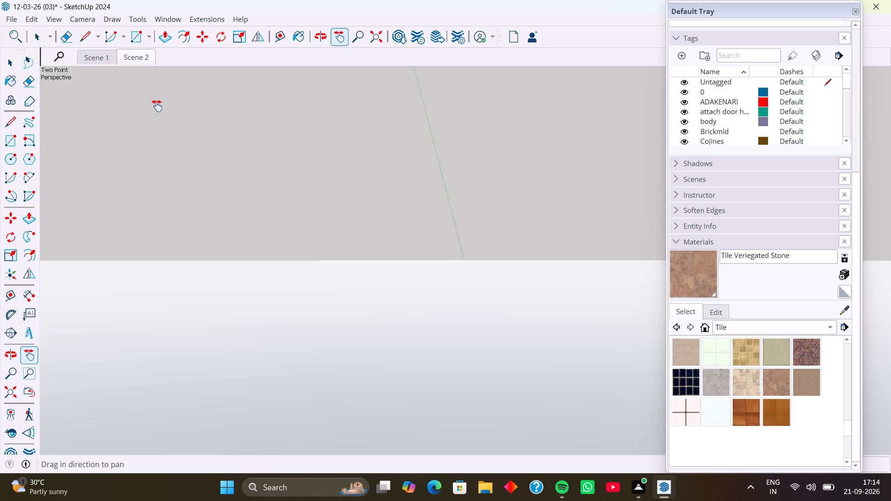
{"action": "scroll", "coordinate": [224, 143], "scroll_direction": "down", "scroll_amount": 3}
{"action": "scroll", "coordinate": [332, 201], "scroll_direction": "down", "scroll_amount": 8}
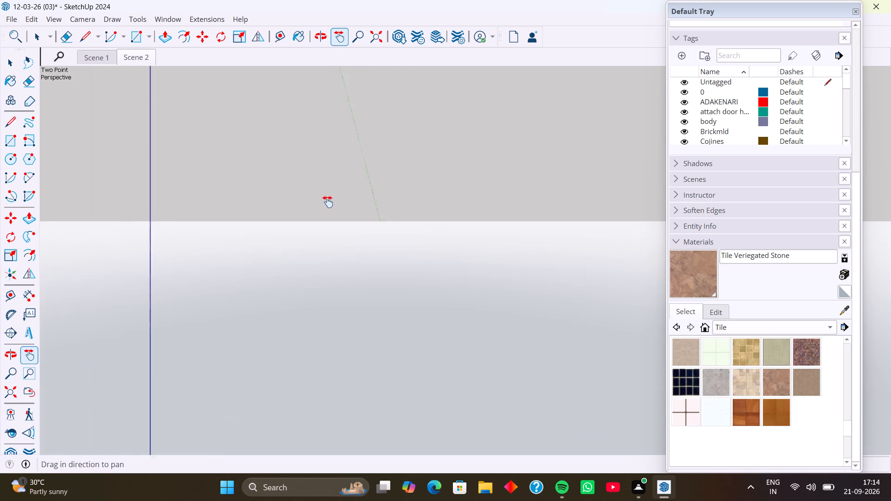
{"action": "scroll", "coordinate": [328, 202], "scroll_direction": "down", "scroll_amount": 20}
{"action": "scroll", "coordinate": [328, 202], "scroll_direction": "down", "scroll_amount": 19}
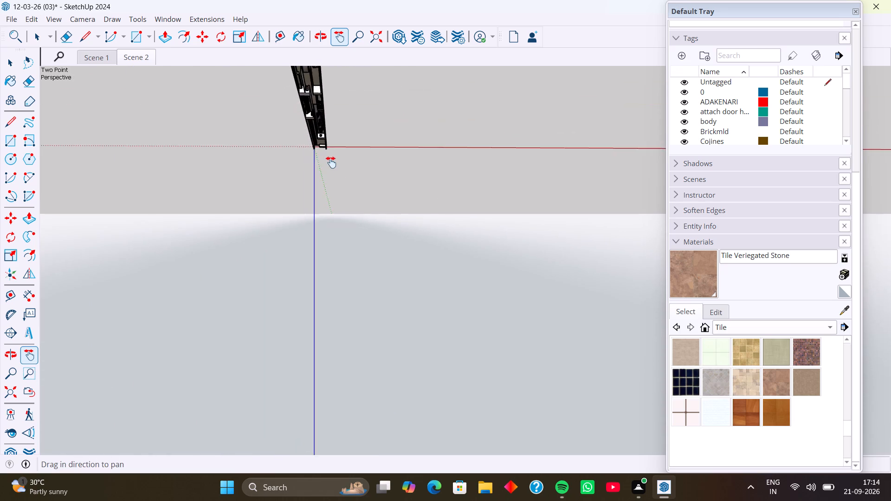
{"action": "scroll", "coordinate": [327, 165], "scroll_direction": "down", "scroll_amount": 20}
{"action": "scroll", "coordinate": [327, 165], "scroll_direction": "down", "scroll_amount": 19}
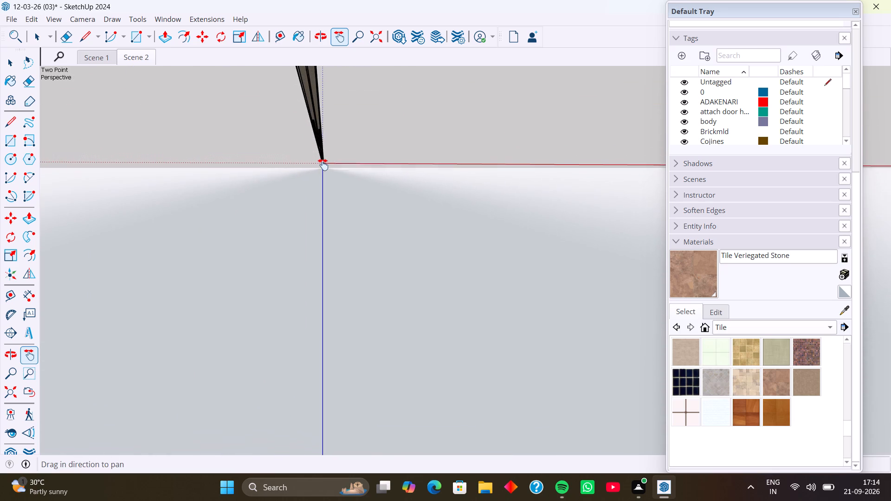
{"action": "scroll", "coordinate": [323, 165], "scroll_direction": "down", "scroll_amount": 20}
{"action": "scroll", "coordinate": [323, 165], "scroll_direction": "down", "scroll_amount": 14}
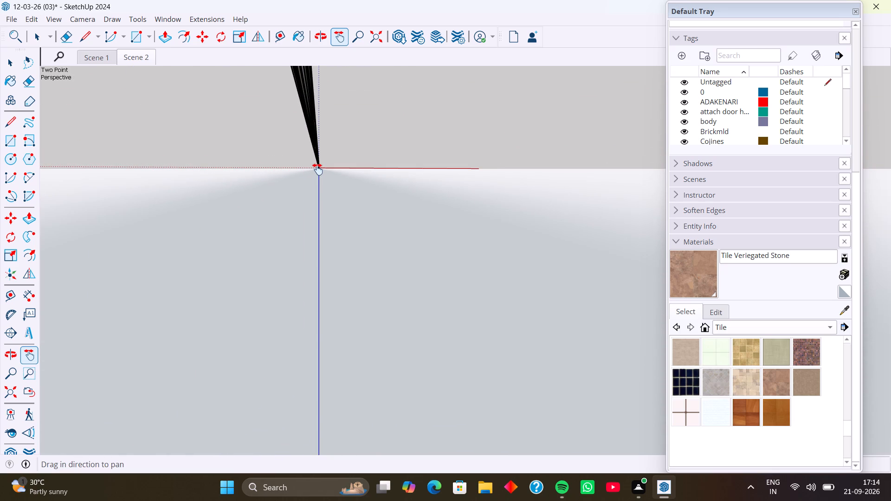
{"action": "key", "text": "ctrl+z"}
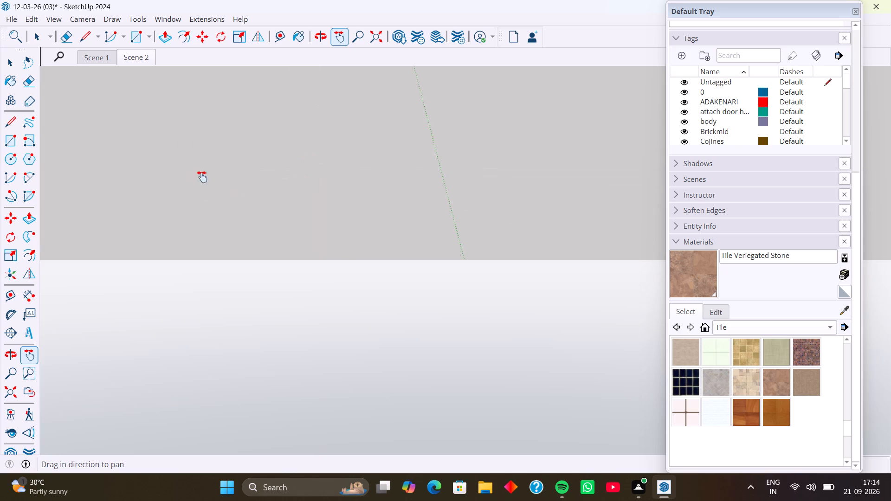
Set the Top standard view in parallel projection and frame the entire floor plan.
{"action": "left_click", "coordinate": [82, 18]}
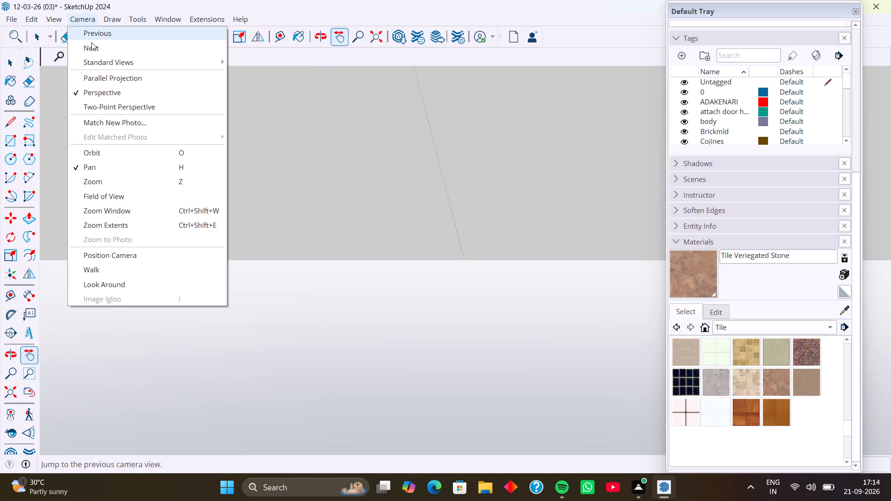
{"action": "left_click", "coordinate": [266, 65]}
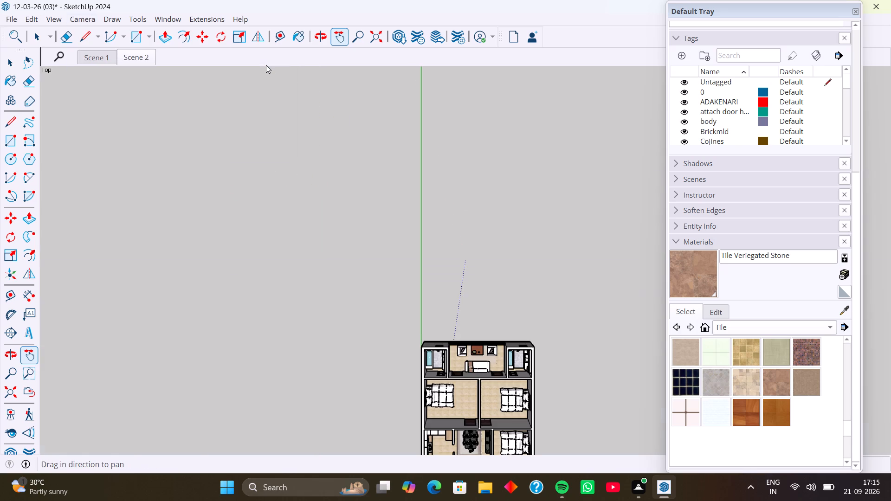
{"action": "scroll", "coordinate": [349, 262], "scroll_direction": "down", "scroll_amount": 4}
{"action": "middle_click_drag", "start_coordinate": [362, 306], "coordinate": [323, 173], "text": "shift"}
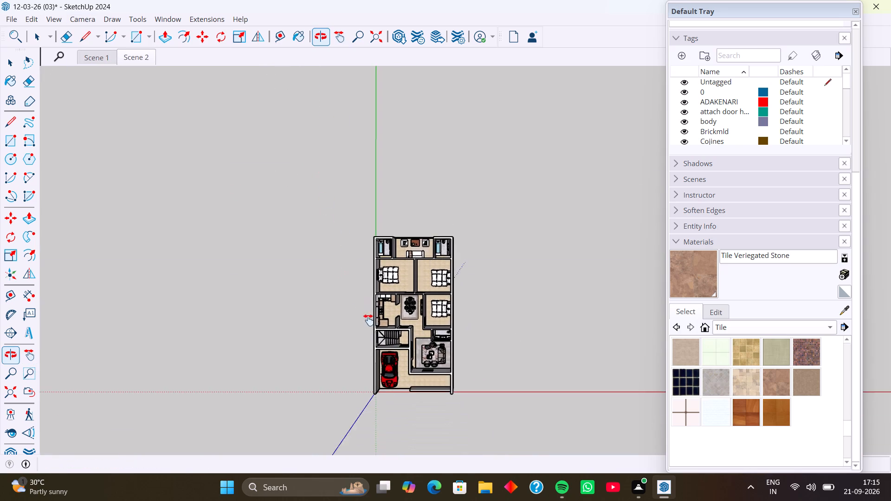
{"action": "middle_click_drag", "start_coordinate": [372, 325], "coordinate": [338, 218], "text": "shift"}
{"action": "left_click", "coordinate": [87, 19]}
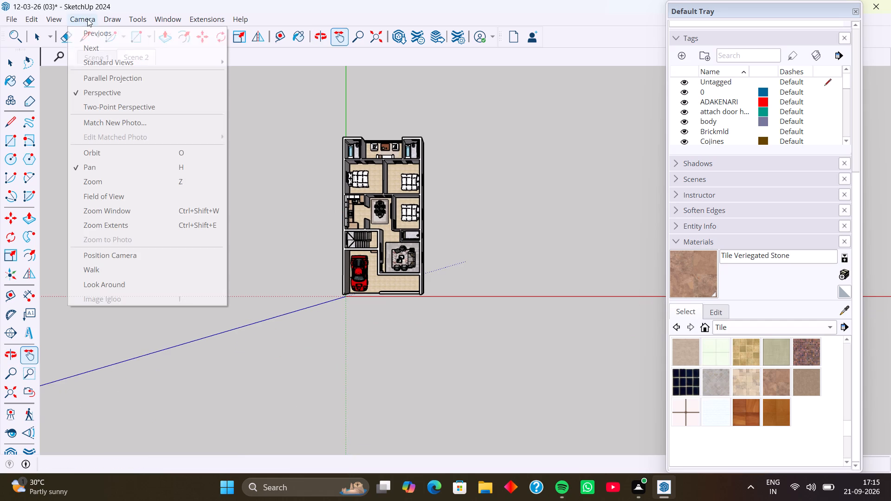
{"action": "left_click", "coordinate": [156, 77]}
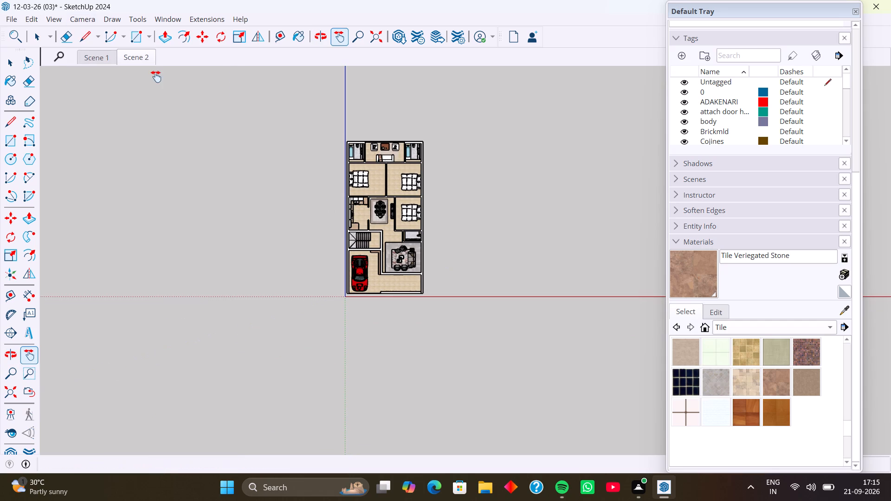
{"action": "scroll", "coordinate": [404, 253], "scroll_direction": "up", "scroll_amount": 5}
{"action": "middle_click_drag", "start_coordinate": [392, 219], "coordinate": [395, 267], "text": "shift"}
{"action": "scroll", "coordinate": [397, 257], "scroll_direction": "up", "scroll_amount": 3}
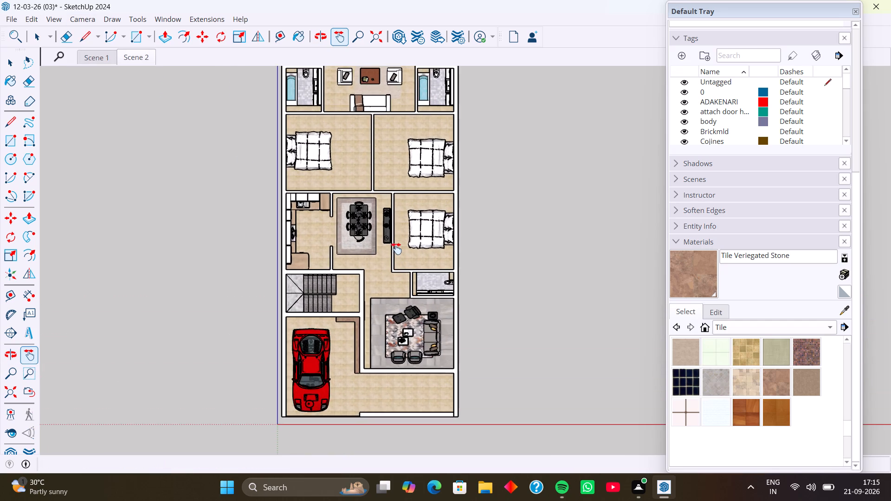
{"action": "scroll", "coordinate": [396, 246], "scroll_direction": "down", "scroll_amount": 2}
{"action": "middle_click_drag", "start_coordinate": [396, 246], "coordinate": [395, 256]}
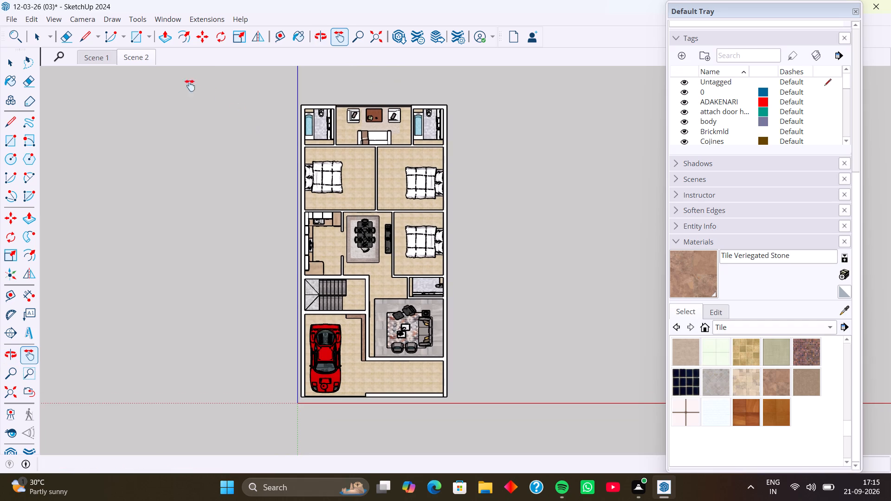
Turn on the X-ray face style for the floor plan view.
{"action": "left_click", "coordinate": [88, 19]}
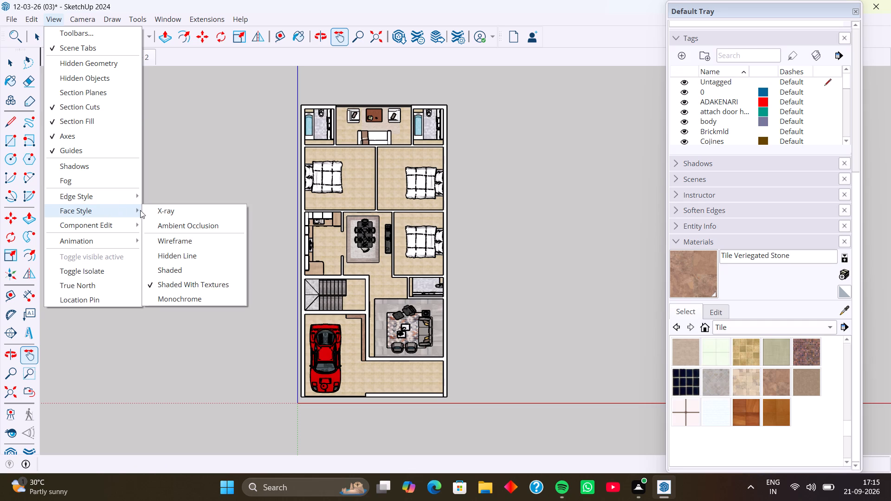
{"action": "left_click", "coordinate": [171, 213]}
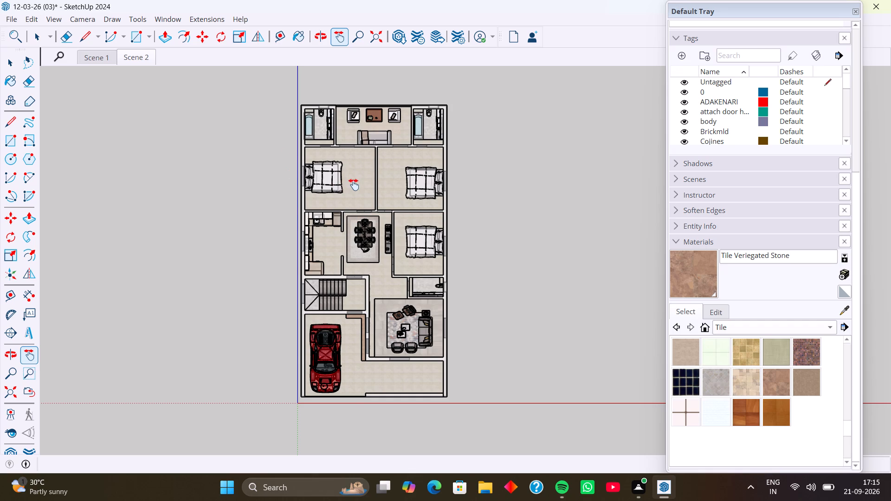
Frame the floor plan closer and update Scene 2 with it, saving the style changes as a new style.
{"action": "scroll", "coordinate": [355, 186], "scroll_direction": "up", "scroll_amount": 2}
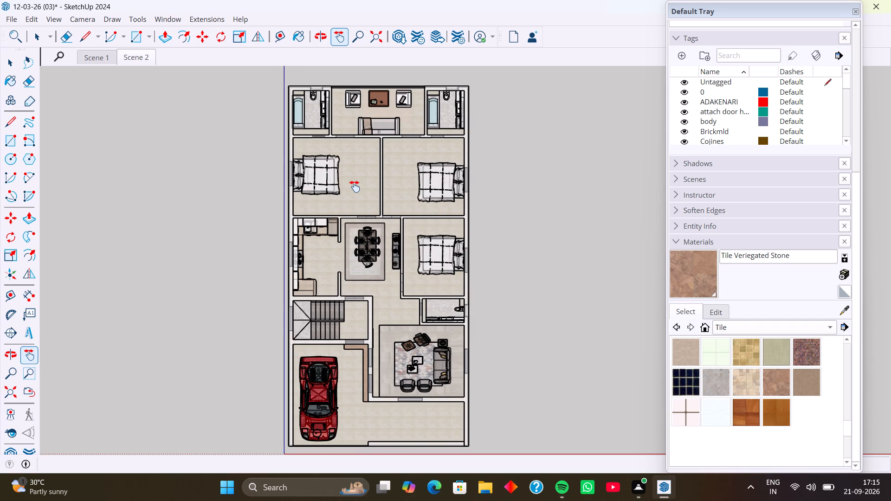
{"action": "right_click", "coordinate": [138, 56]}
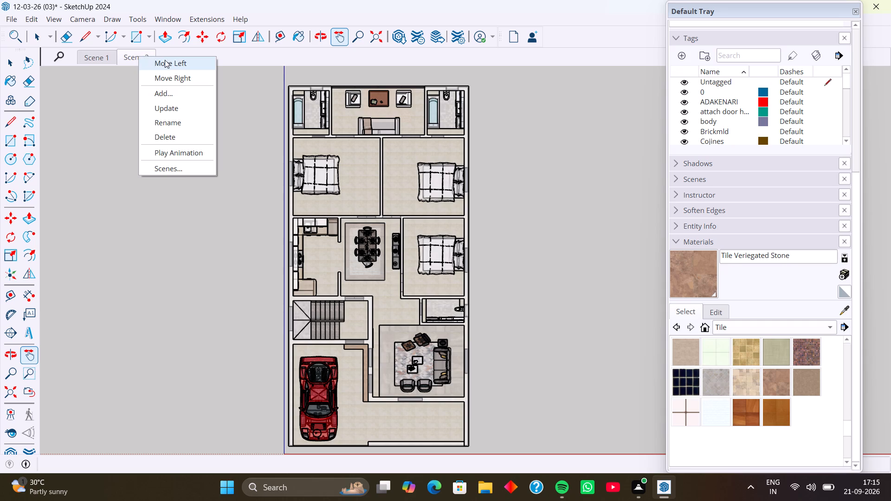
{"action": "left_click", "coordinate": [183, 108]}
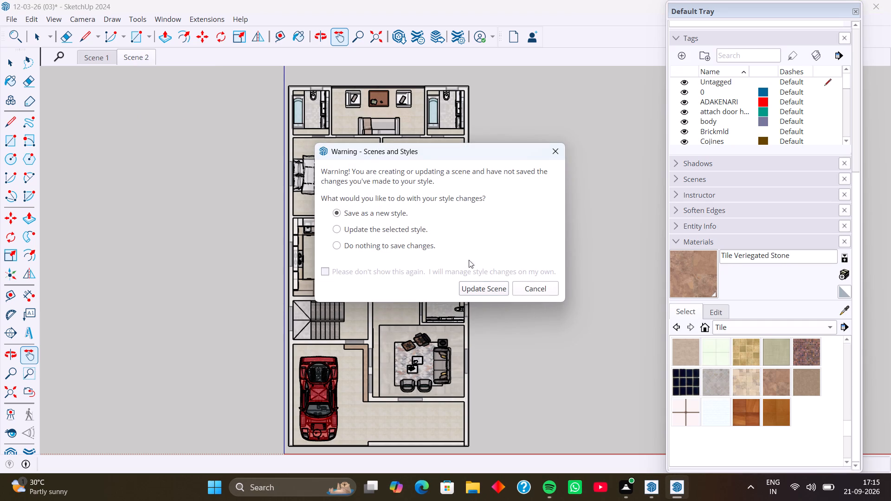
{"action": "left_click", "coordinate": [482, 289]}
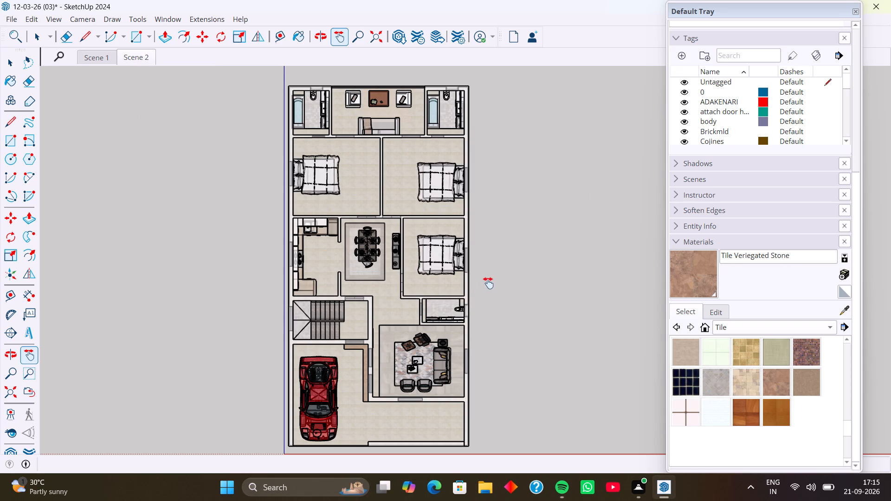
Switch between Scene 1 and Scene 2 to check their saved views.
{"action": "left_click", "coordinate": [97, 59]}
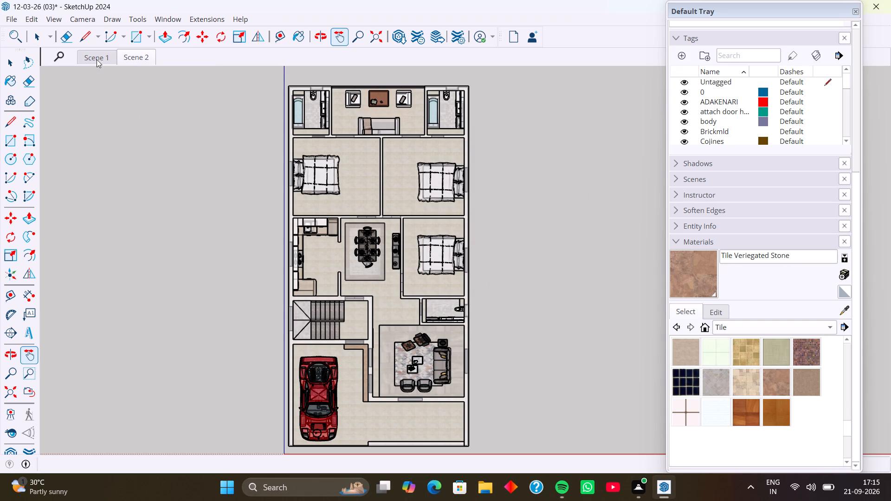
{"action": "left_click", "coordinate": [97, 56]}
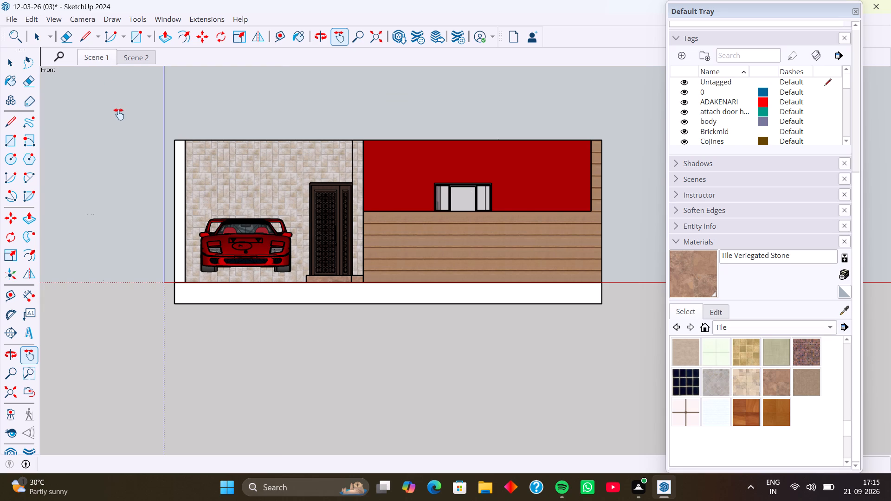
{"action": "left_click", "coordinate": [137, 58]}
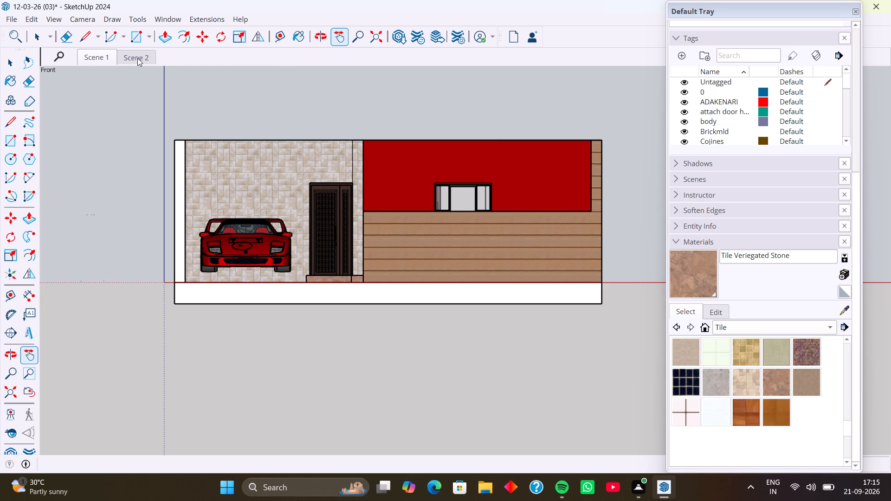
{"action": "left_click", "coordinate": [139, 56]}
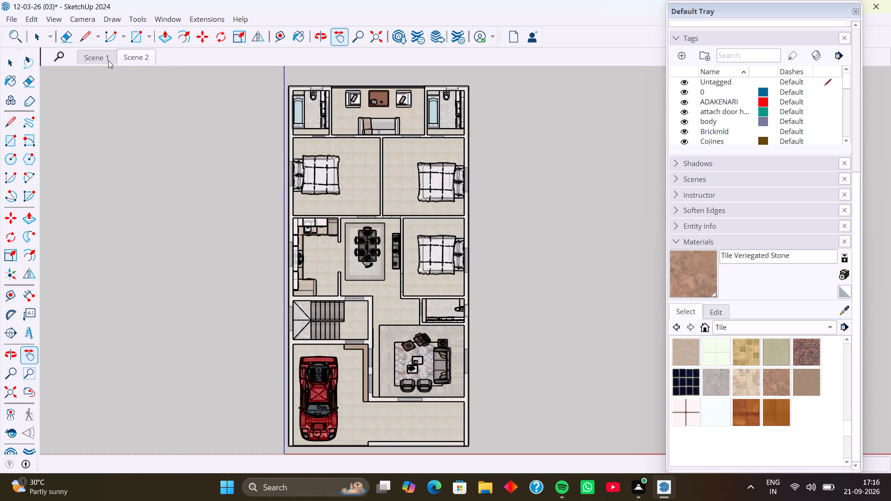
In Scene 1, lower the red car along the blue axis onto the porch floor line, and clear the selection.
{"action": "left_click", "coordinate": [96, 56]}
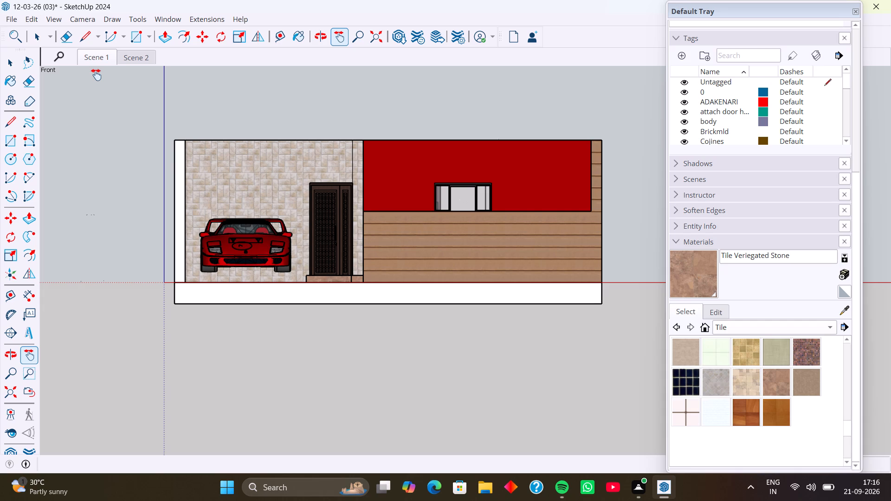
{"action": "scroll", "coordinate": [280, 253], "scroll_direction": "up", "scroll_amount": 8}
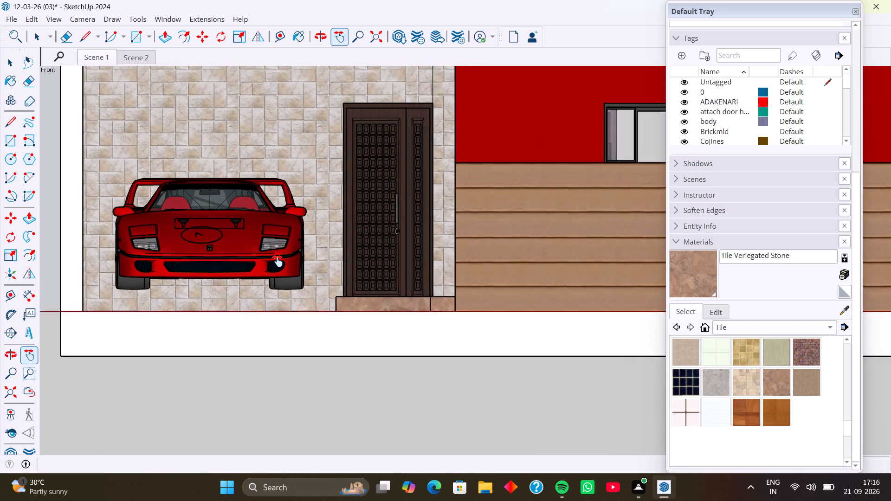
{"action": "key", "text": "m"}
{"action": "scroll", "coordinate": [297, 283], "scroll_direction": "up", "scroll_amount": 4}
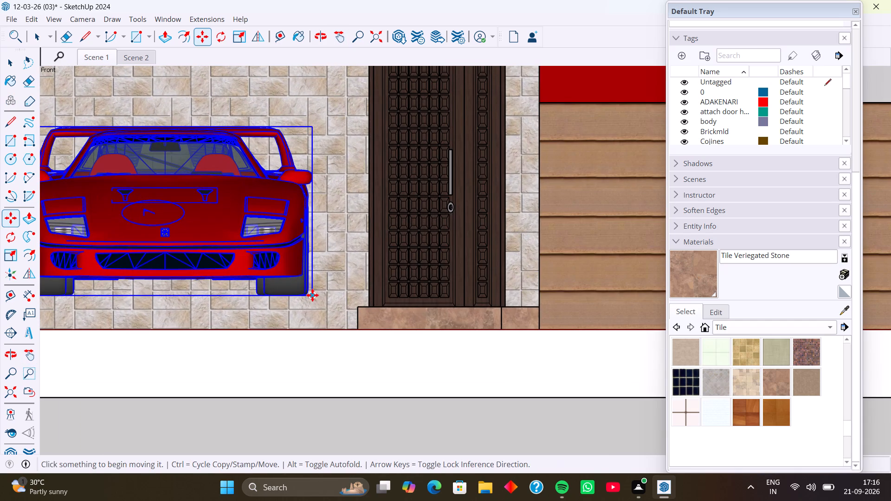
{"action": "left_click", "coordinate": [312, 295]}
{"action": "key", "text": "Up"}
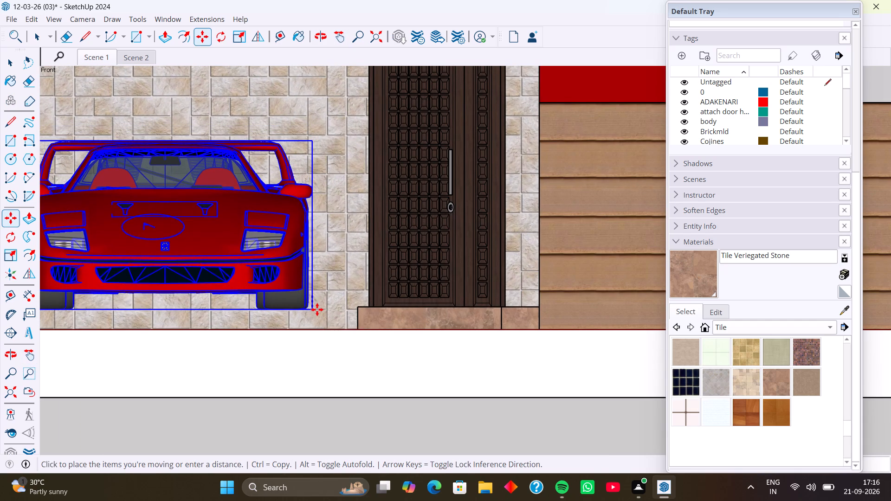
{"action": "left_click", "coordinate": [316, 329]}
{"action": "scroll", "coordinate": [252, 285], "scroll_direction": "down", "scroll_amount": 7}
{"action": "key", "text": "space"}
{"action": "left_click", "coordinate": [292, 398]}
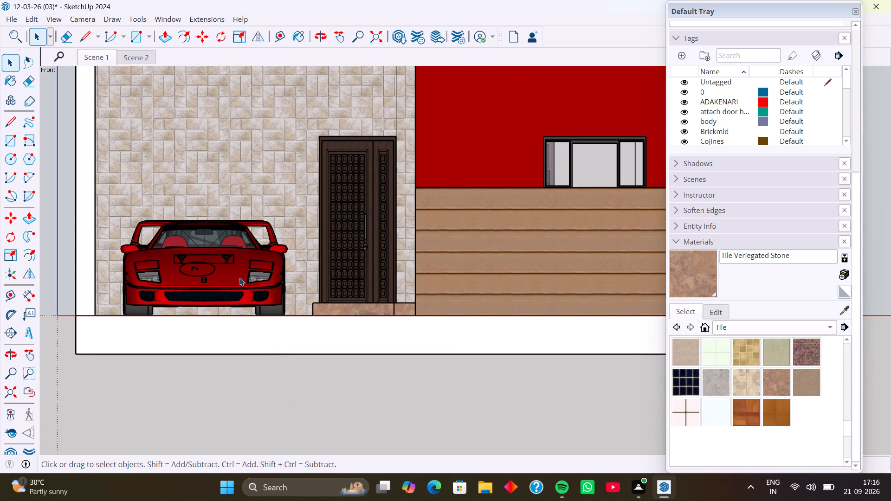
Recall the Scene 1 front elevation and update the scene.
{"action": "left_click", "coordinate": [99, 58]}
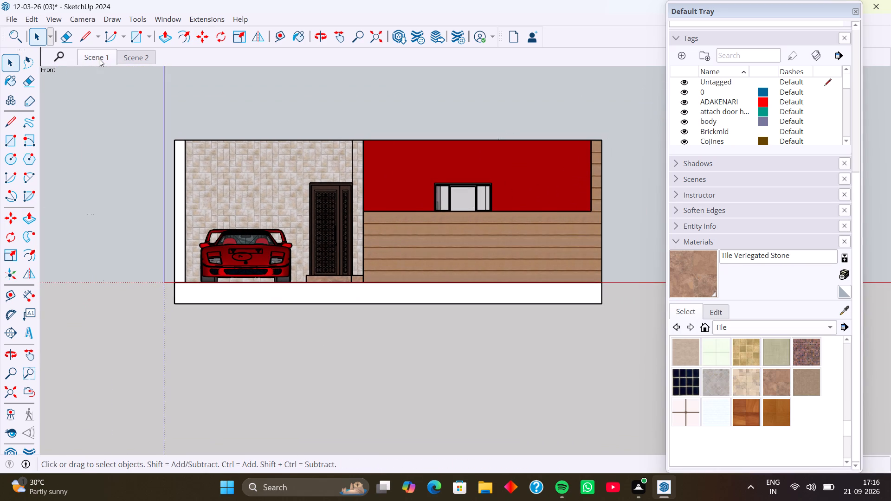
{"action": "right_click", "coordinate": [99, 58]}
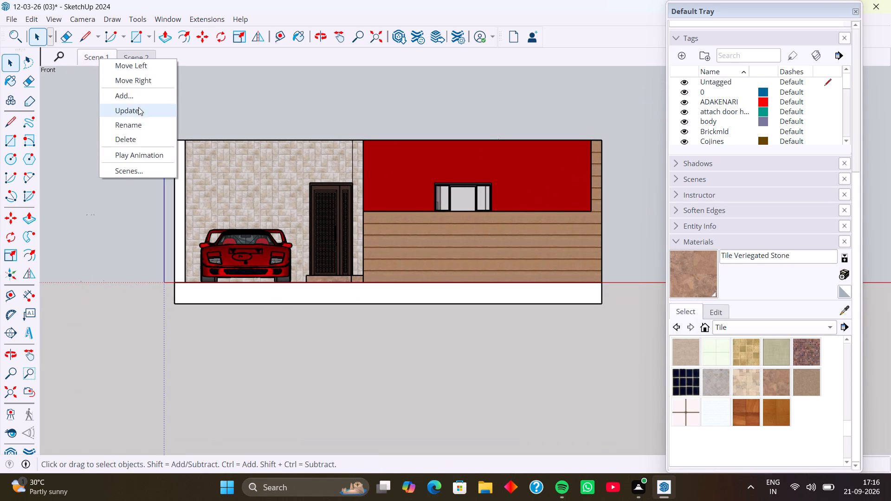
{"action": "left_click", "coordinate": [139, 109]}
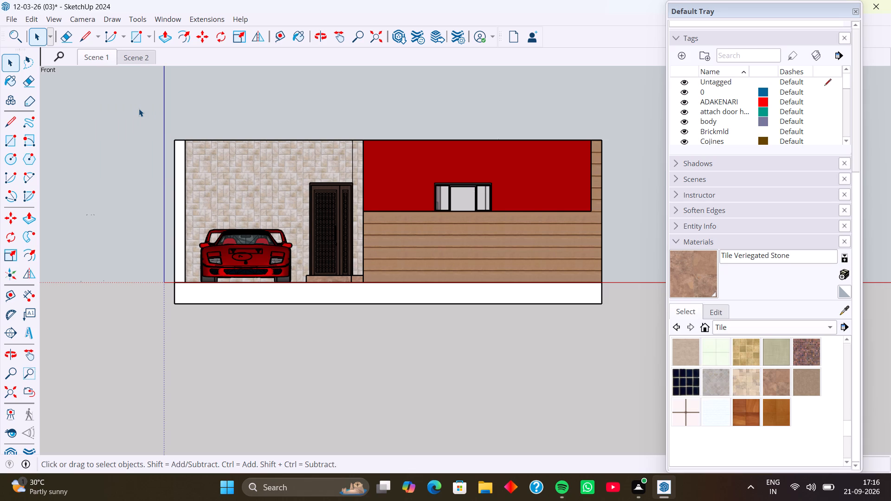
Switch to Scene 2.
{"action": "left_click", "coordinate": [135, 57]}
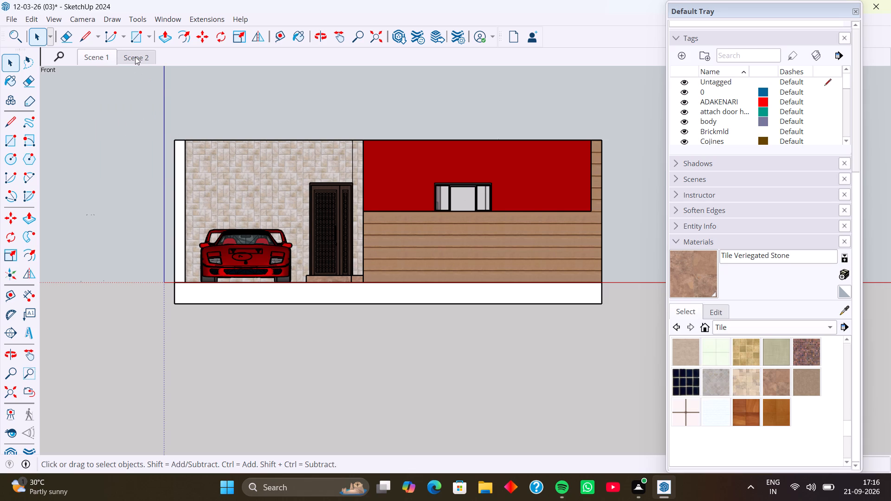
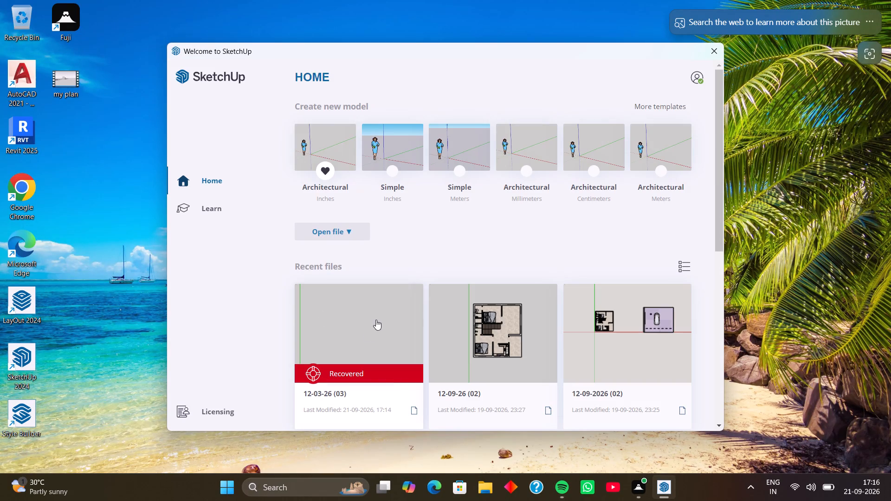
Open the recent model 12-03-26 (03) that is marked as recovered.
{"action": "left_click", "coordinate": [363, 333]}
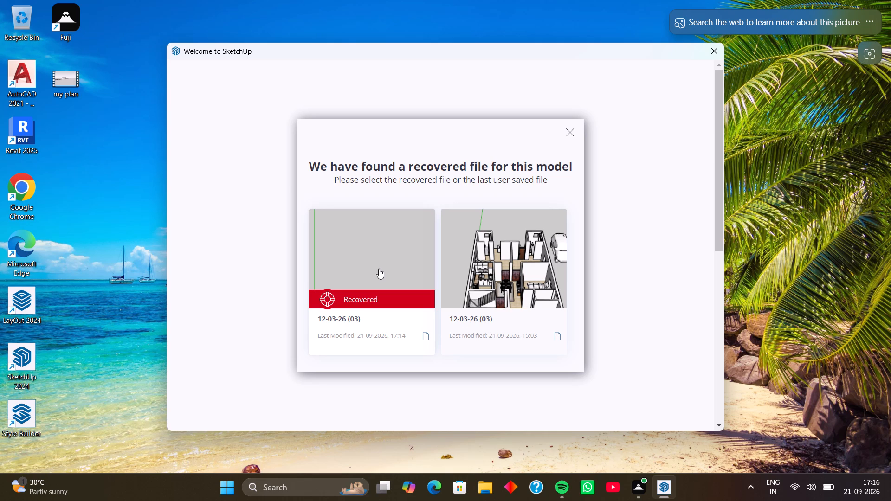
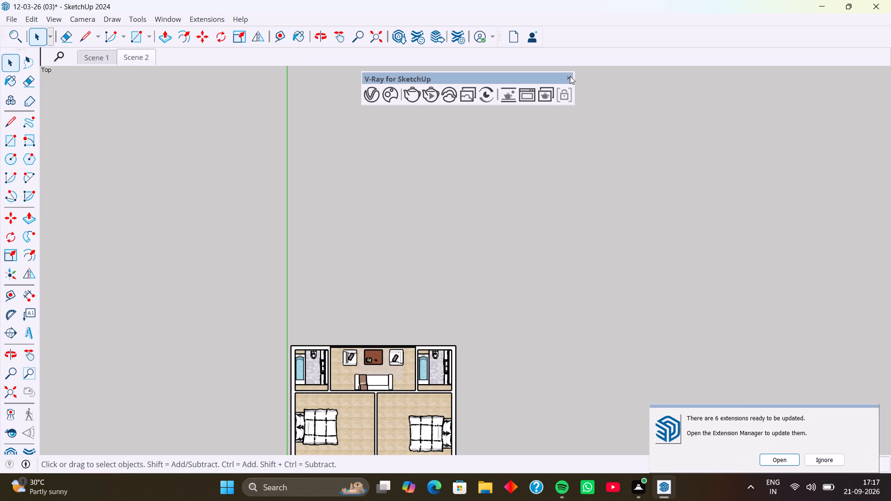
Close the floating V-Ray for SketchUp toolset.
{"action": "left_click", "coordinate": [570, 76]}
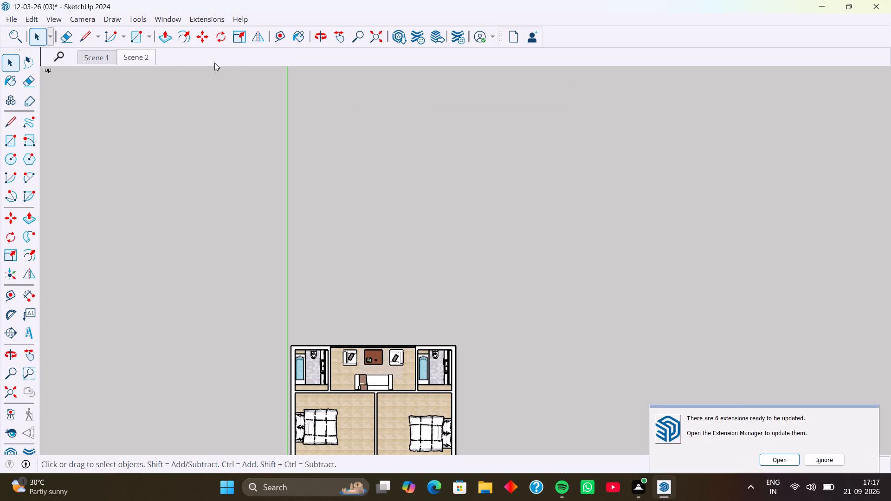
Review the saved views of Scene 1 and Scene 2 and inspect the house's front from above.
{"action": "left_click", "coordinate": [104, 55]}
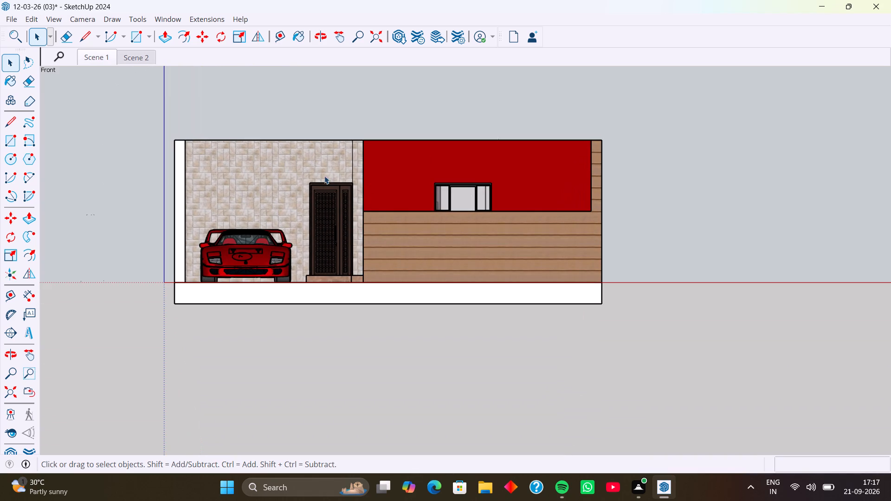
{"action": "left_click", "coordinate": [136, 59]}
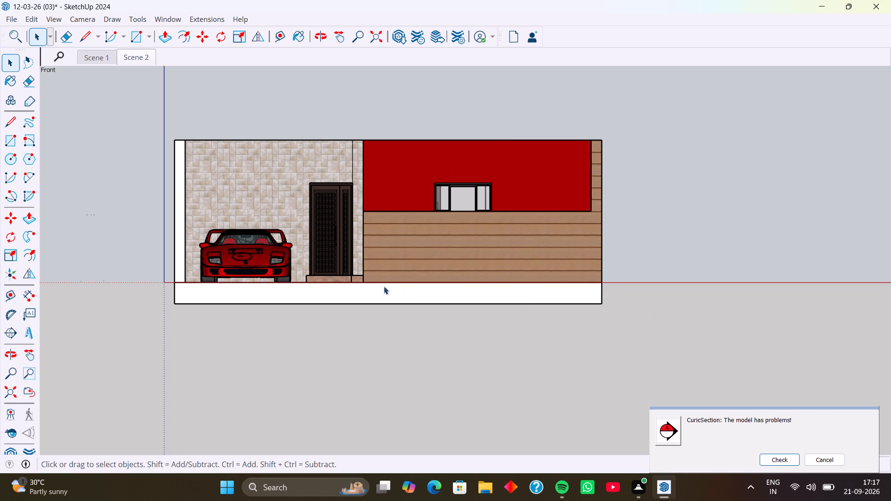
{"action": "scroll", "coordinate": [457, 276], "scroll_direction": "down", "scroll_amount": 5}
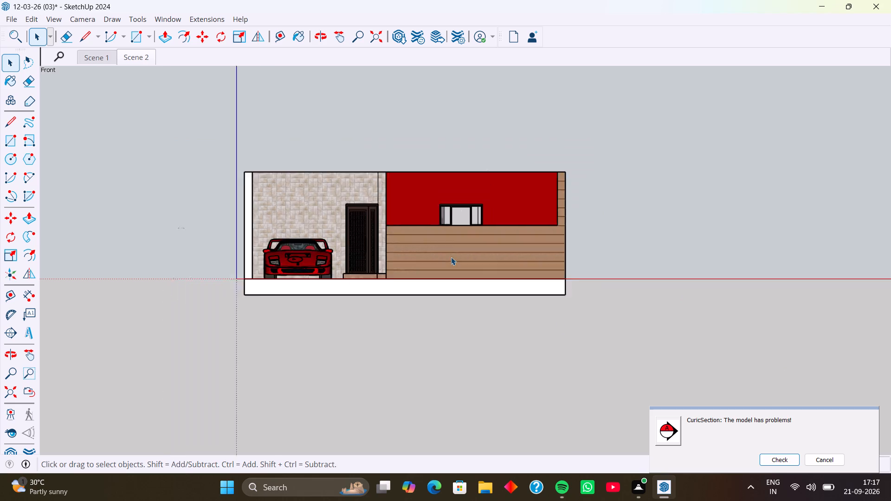
{"action": "scroll", "coordinate": [451, 257], "scroll_direction": "down", "scroll_amount": 1}
{"action": "middle_click_drag", "start_coordinate": [451, 255], "coordinate": [448, 379]}
{"action": "middle_click_drag", "start_coordinate": [432, 361], "coordinate": [424, 258]}
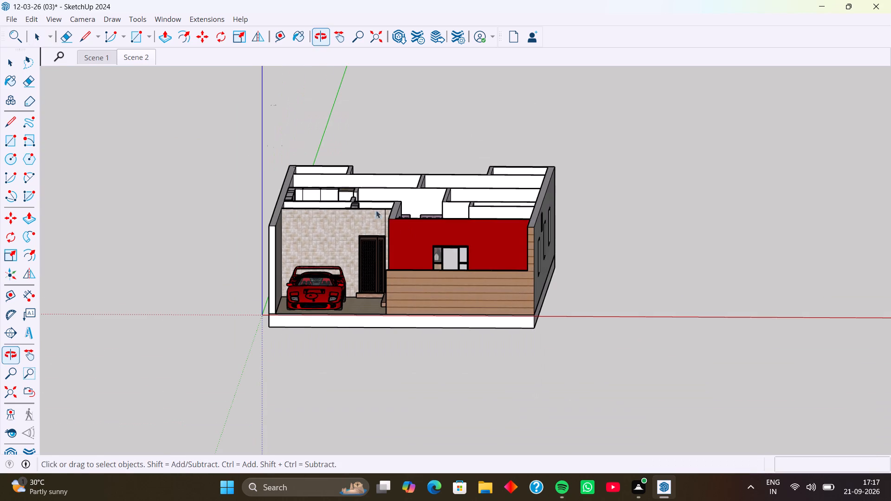
{"action": "left_click", "coordinate": [127, 53]}
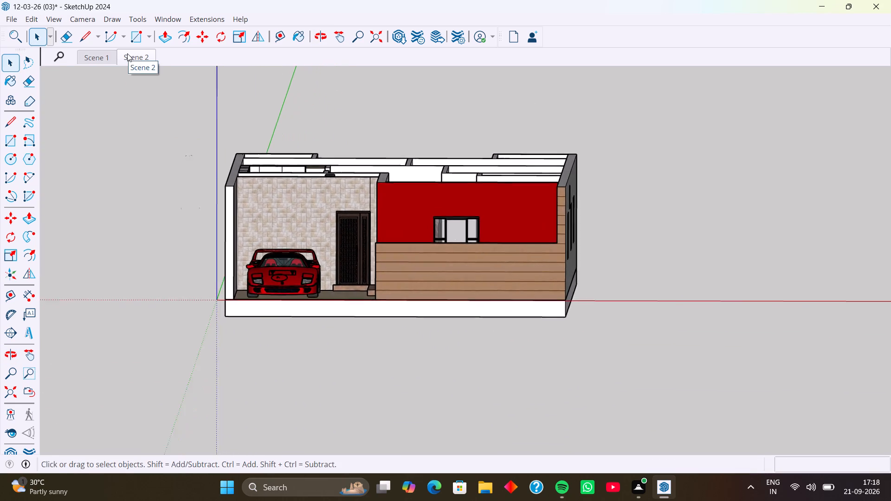
{"action": "left_click", "coordinate": [130, 57]}
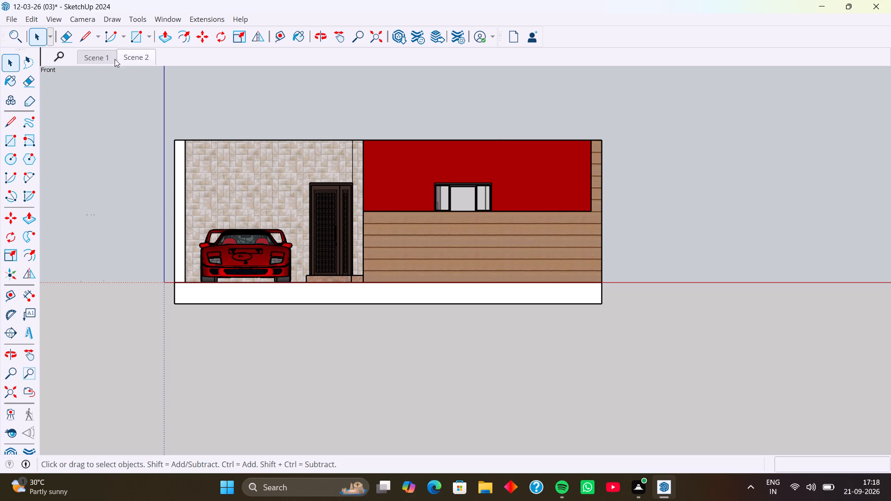
Set the camera to the standard Top view and frame the whole furnished floor plan.
{"action": "left_click", "coordinate": [84, 19]}
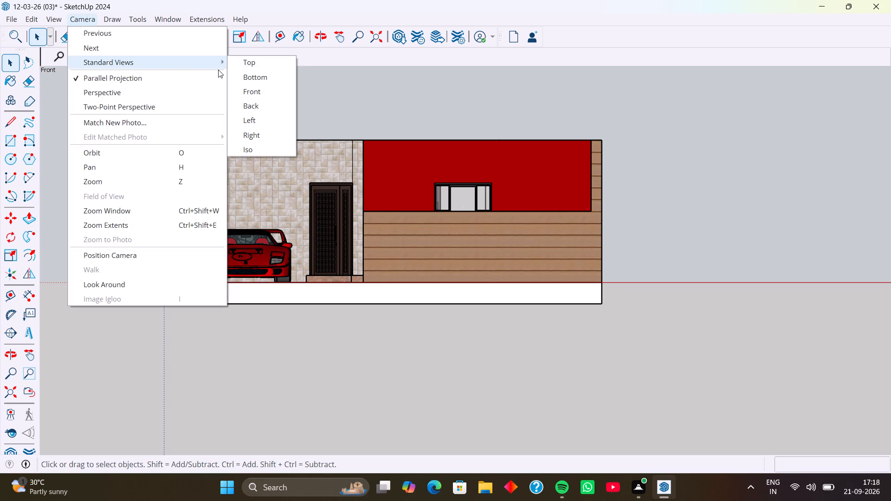
{"action": "left_click", "coordinate": [277, 64]}
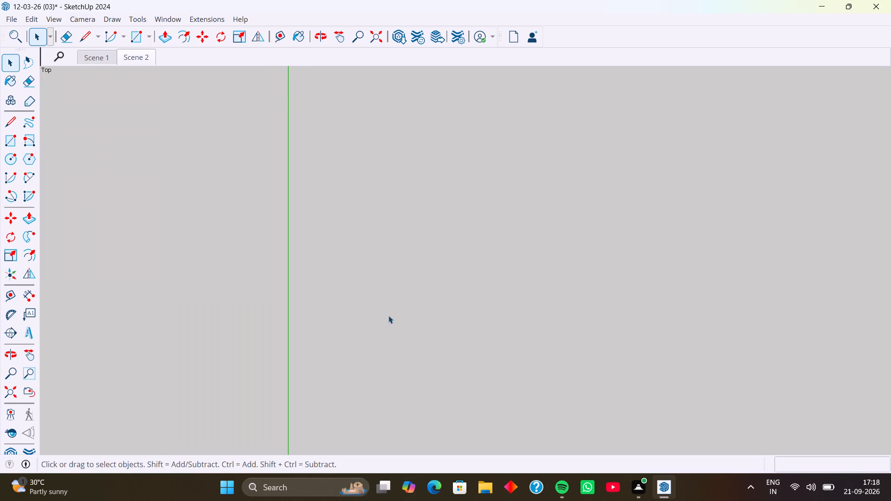
{"action": "scroll", "coordinate": [360, 314], "scroll_direction": "down", "scroll_amount": 9}
{"action": "scroll", "coordinate": [375, 357], "scroll_direction": "down", "scroll_amount": 7}
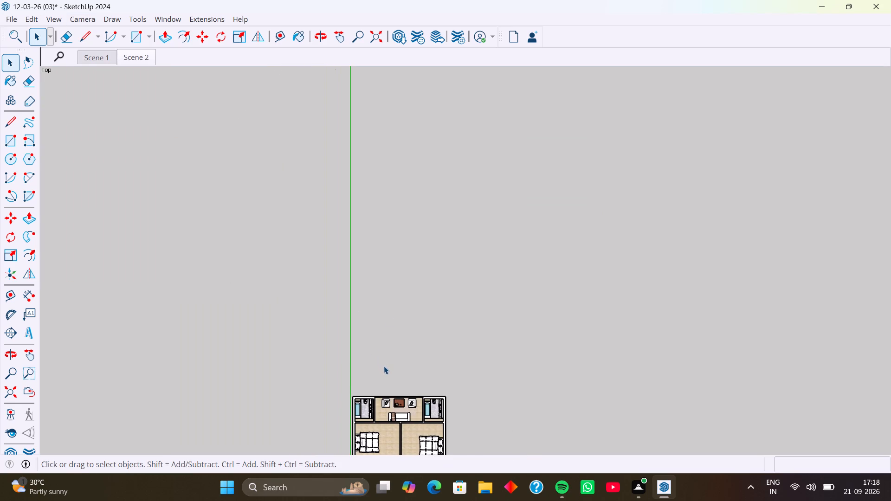
{"action": "scroll", "coordinate": [386, 366], "scroll_direction": "down", "scroll_amount": 2}
{"action": "middle_click_drag", "start_coordinate": [386, 369], "coordinate": [369, 184], "text": "shift"}
{"action": "scroll", "coordinate": [382, 295], "scroll_direction": "up", "scroll_amount": 4}
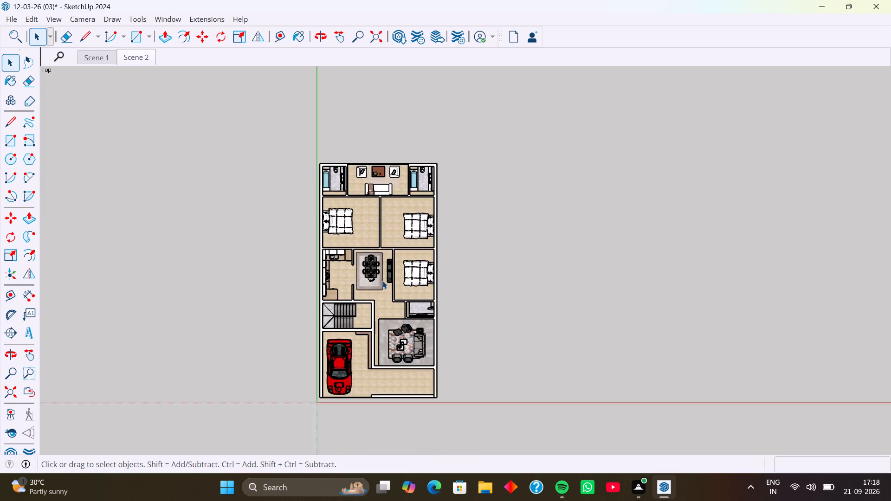
{"action": "scroll", "coordinate": [382, 281], "scroll_direction": "up", "scroll_amount": 5}
{"action": "scroll", "coordinate": [369, 251], "scroll_direction": "down", "scroll_amount": 2}
{"action": "middle_click_drag", "start_coordinate": [369, 251], "coordinate": [382, 235], "text": "shift"}
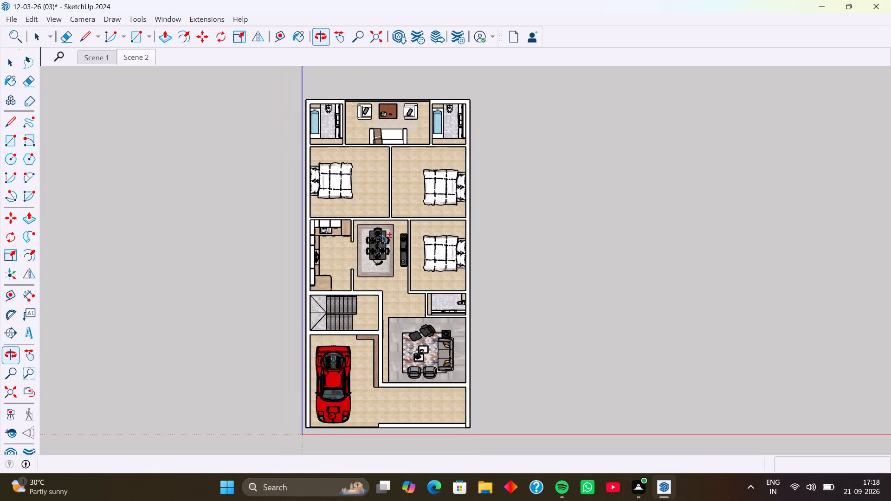
{"action": "scroll", "coordinate": [382, 235], "scroll_direction": "up", "scroll_amount": 1}
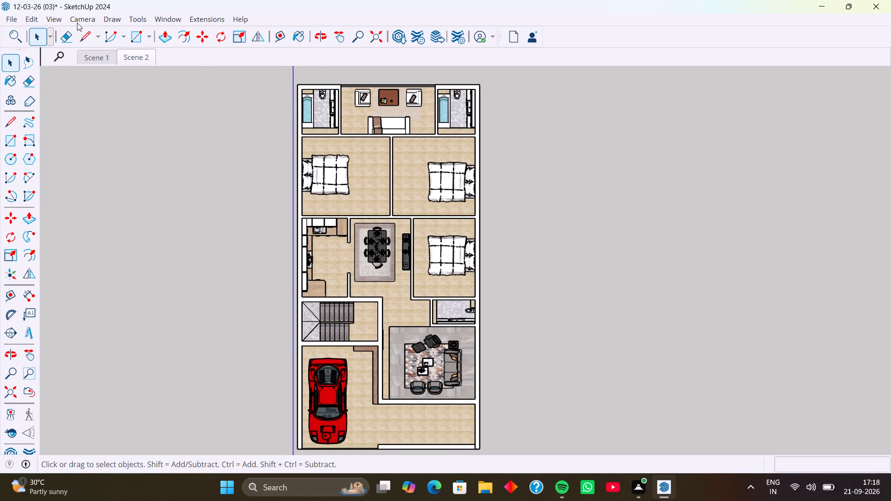
Apply the X-ray face style to the top plan and update Scene 2 with it, saving the style changes as a new style.
{"action": "left_click", "coordinate": [80, 20]}
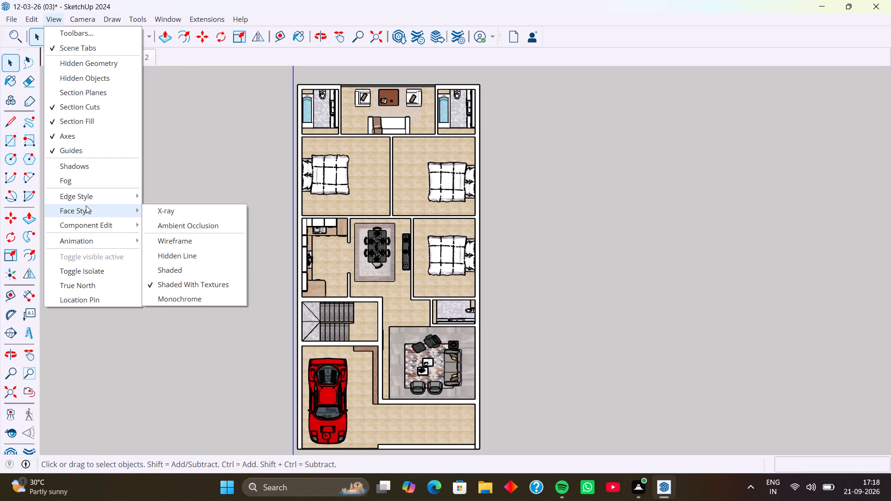
{"action": "left_click", "coordinate": [180, 215]}
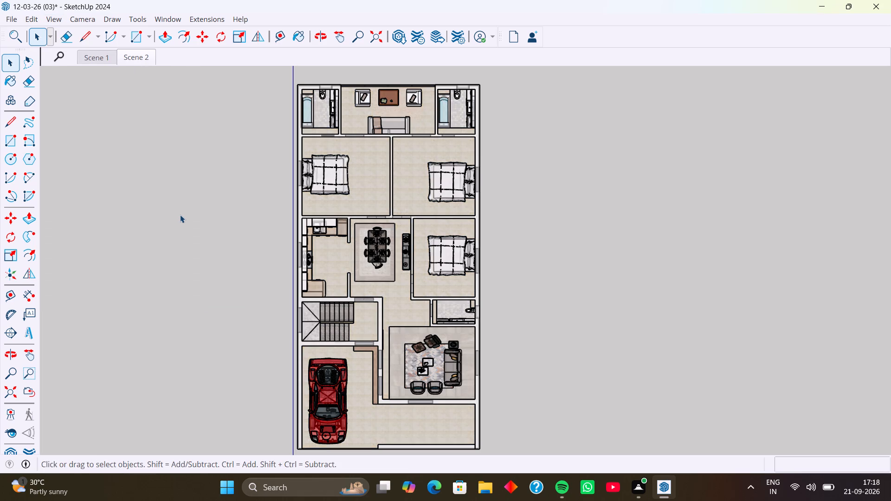
{"action": "right_click", "coordinate": [136, 57]}
{"action": "left_click", "coordinate": [171, 108]}
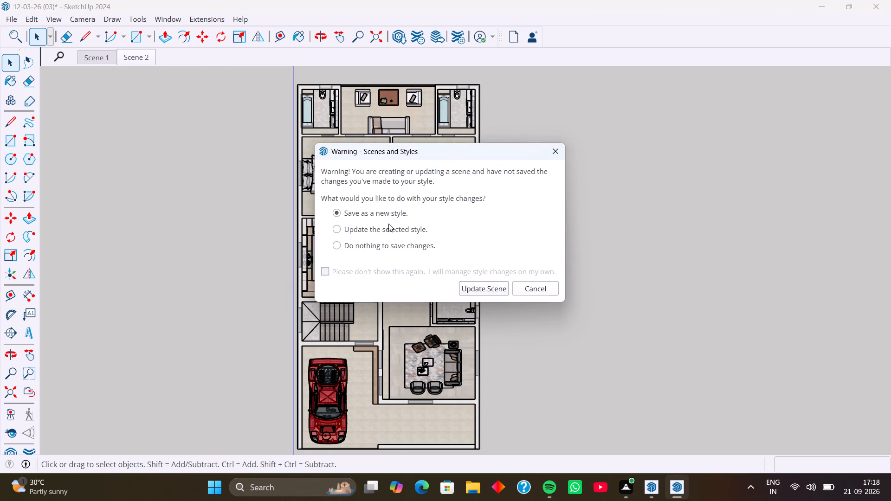
{"action": "left_click", "coordinate": [474, 291]}
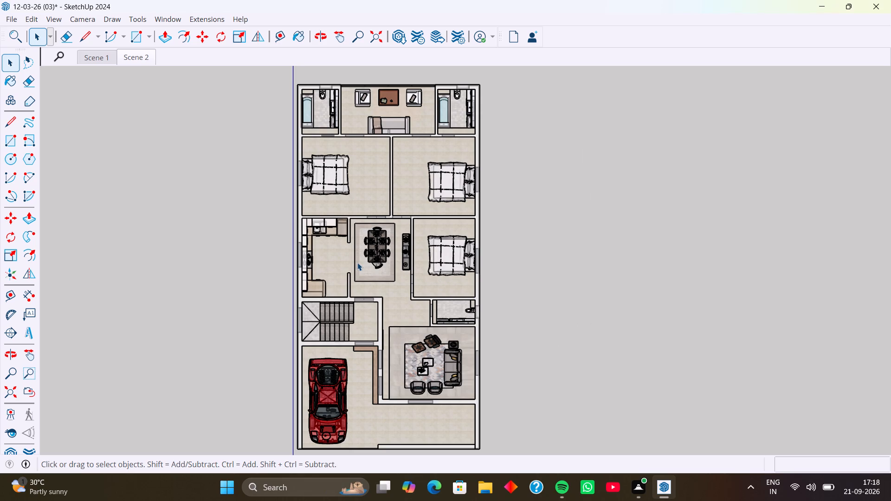
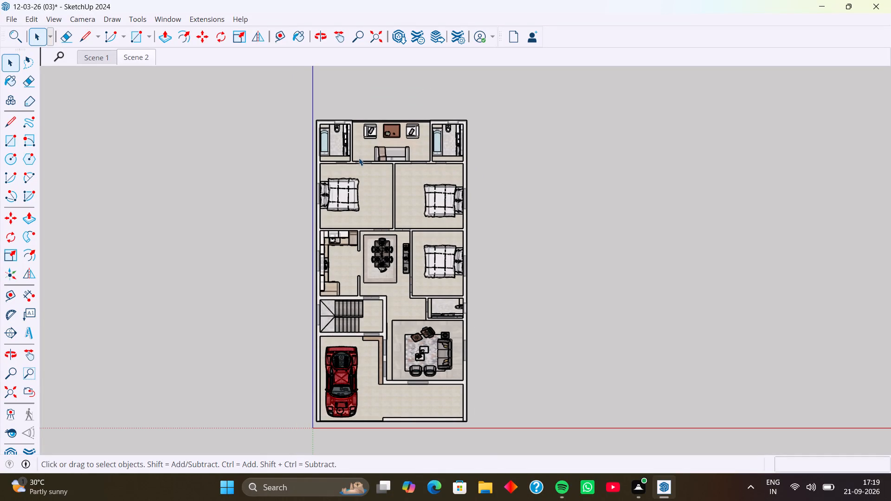
Reframe the furnished top plan so the whole house fits in view and update Scene 2 with this view.
{"action": "scroll", "coordinate": [373, 176], "scroll_direction": "up", "scroll_amount": 2}
{"action": "scroll", "coordinate": [373, 176], "scroll_direction": "down", "scroll_amount": 1}
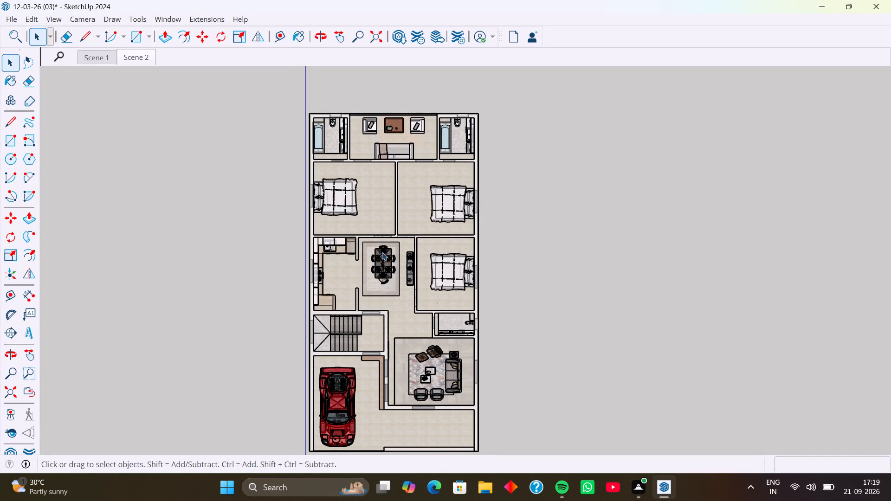
{"action": "middle_click_drag", "start_coordinate": [383, 254], "coordinate": [378, 225], "text": "shift"}
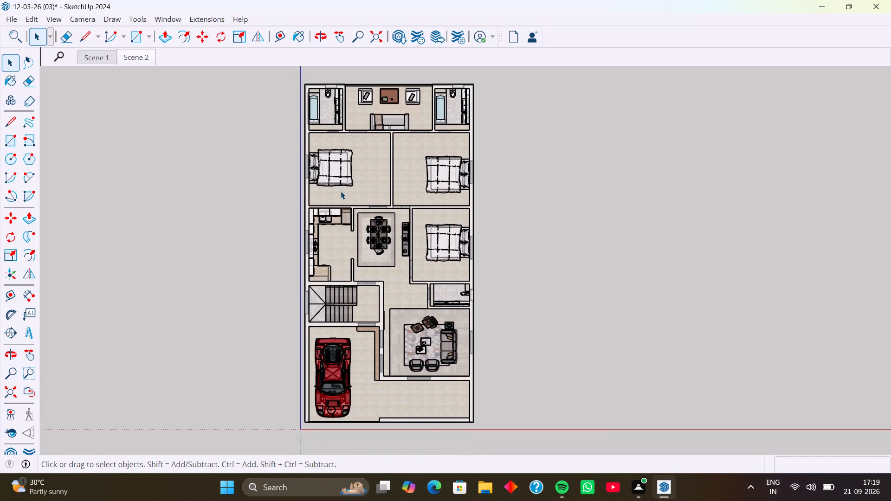
{"action": "scroll", "coordinate": [341, 191], "scroll_direction": "up", "scroll_amount": 1}
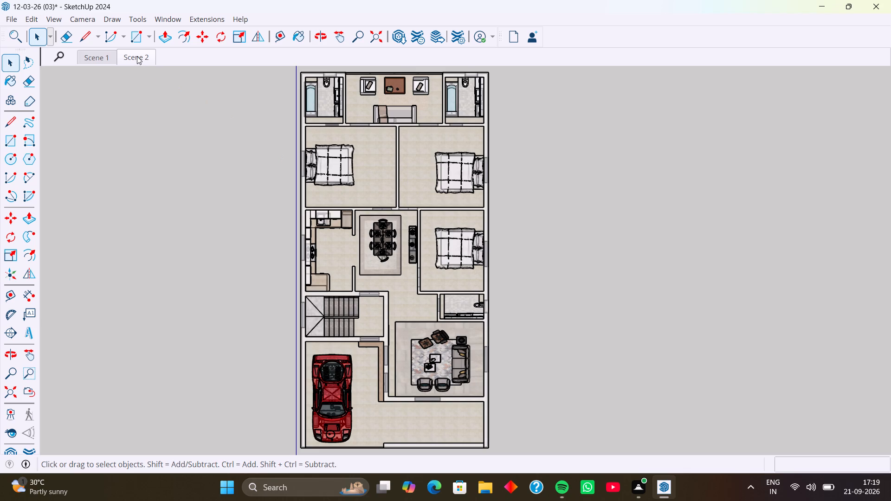
{"action": "right_click", "coordinate": [137, 56]}
{"action": "left_click", "coordinate": [182, 108]}
{"action": "scroll", "coordinate": [438, 307], "scroll_direction": "down", "scroll_amount": 4}
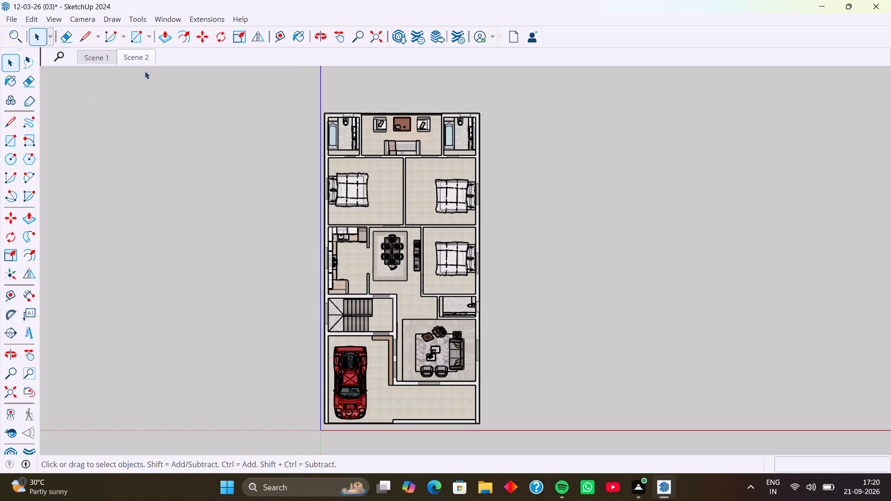
{"action": "right_click", "coordinate": [136, 58]}
{"action": "left_click", "coordinate": [174, 114]}
Add a new scene after Scene 2 from the current top plan view.
{"action": "right_click", "coordinate": [136, 56]}
{"action": "left_click", "coordinate": [173, 94]}
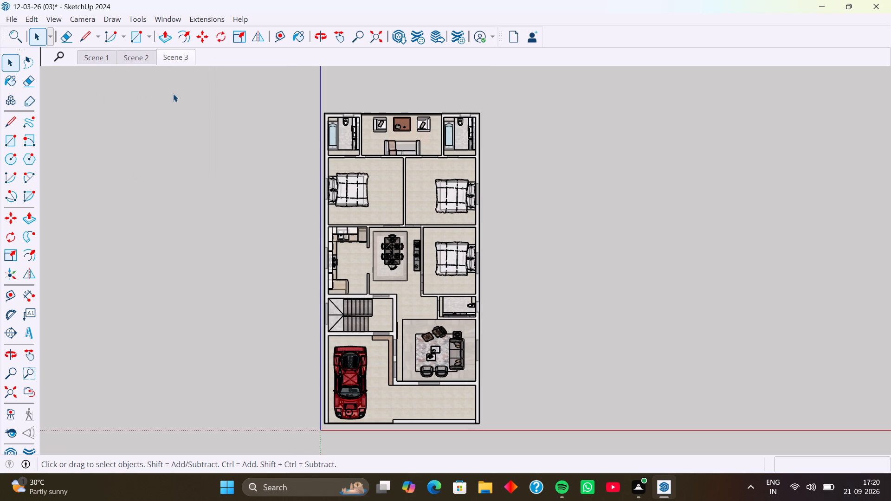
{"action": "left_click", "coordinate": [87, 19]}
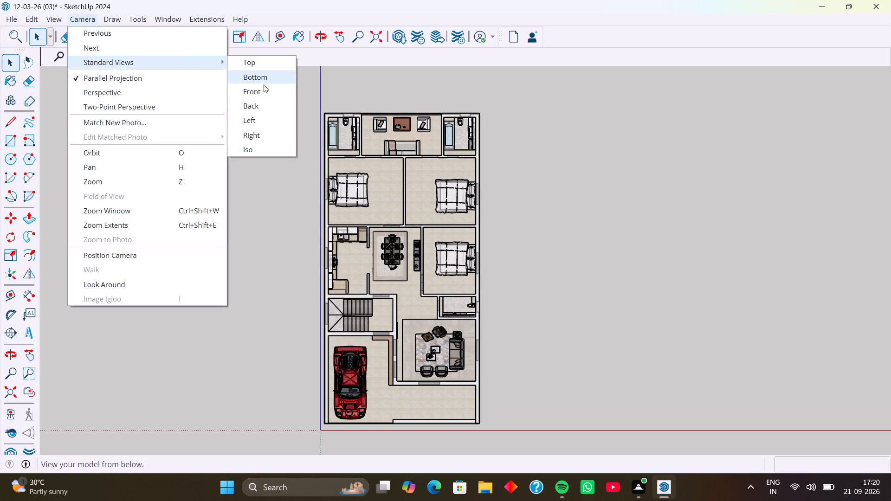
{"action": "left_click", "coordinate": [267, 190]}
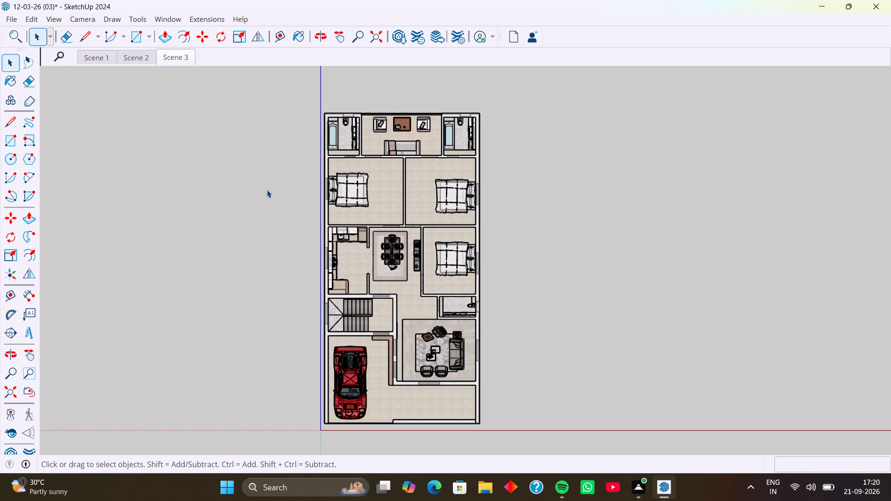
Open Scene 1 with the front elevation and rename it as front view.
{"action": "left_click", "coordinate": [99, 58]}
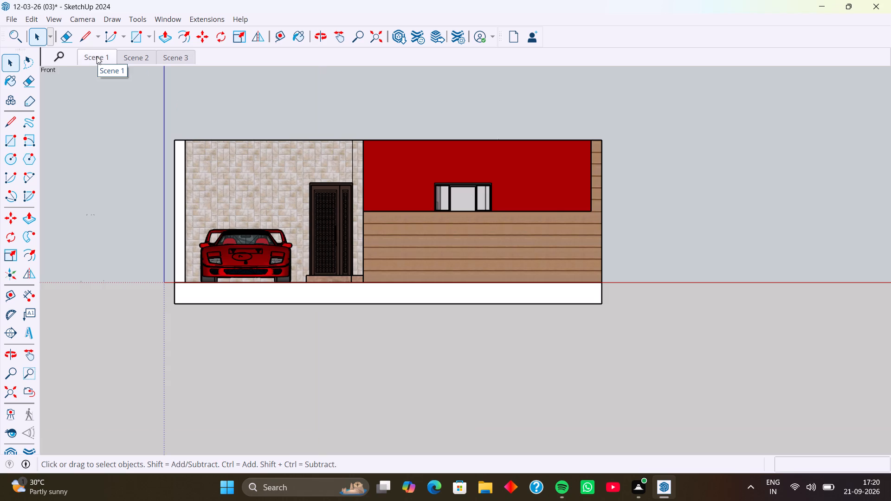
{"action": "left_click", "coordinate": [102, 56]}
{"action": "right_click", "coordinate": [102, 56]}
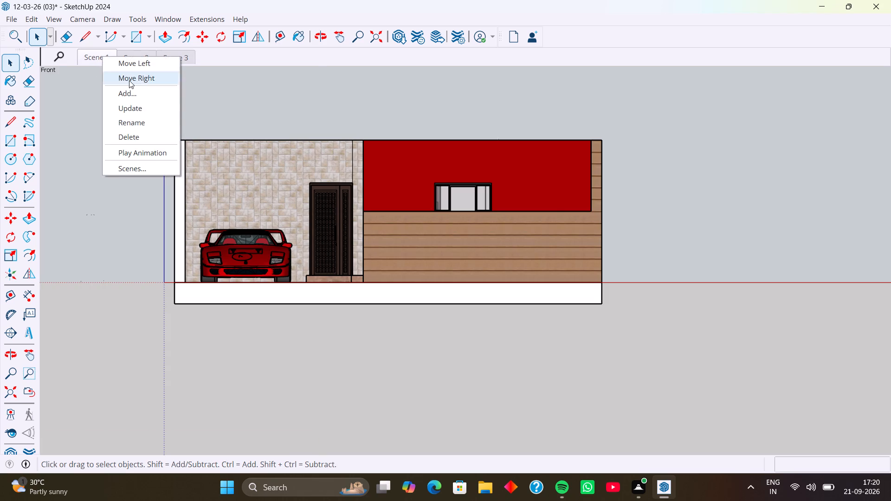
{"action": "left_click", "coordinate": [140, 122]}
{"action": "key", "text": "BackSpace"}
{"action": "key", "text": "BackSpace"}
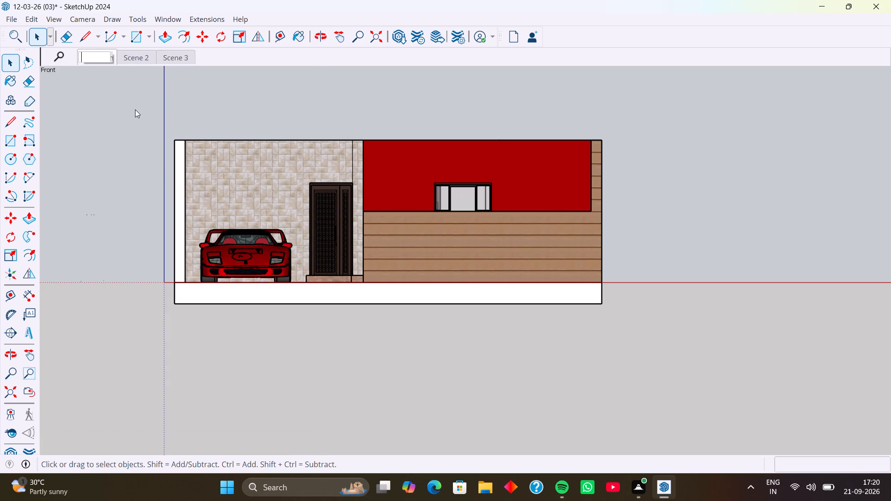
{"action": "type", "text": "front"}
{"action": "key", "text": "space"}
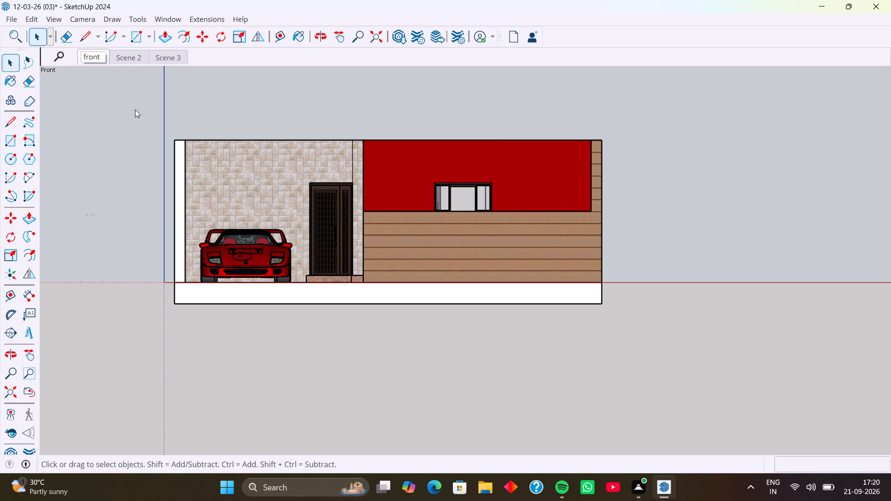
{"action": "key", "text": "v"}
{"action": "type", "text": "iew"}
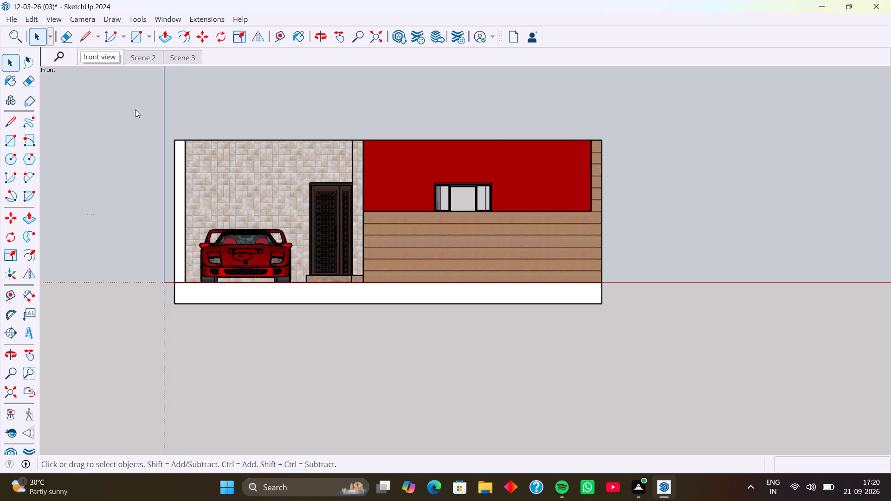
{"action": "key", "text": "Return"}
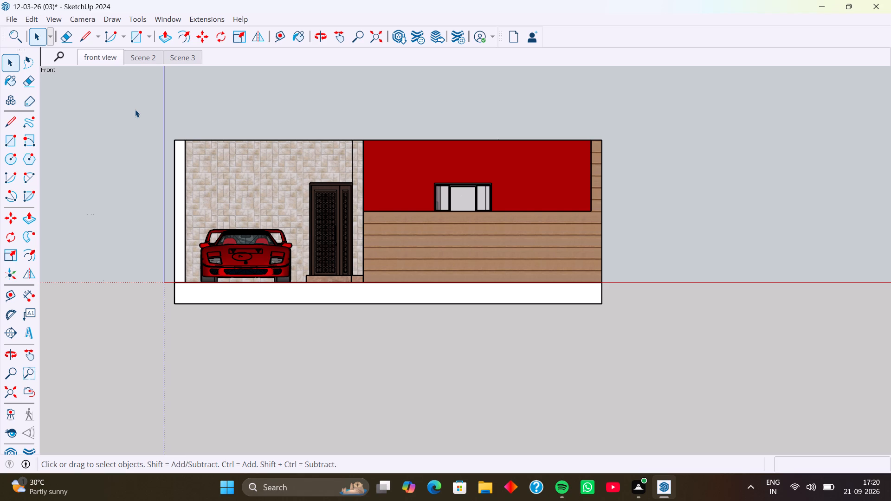
Rename the front elevation scene in capital letters as FRONT VIEW.
{"action": "key", "text": "BackSpace"}
{"action": "key", "text": "BackSpace"}
{"action": "left_click", "coordinate": [116, 61]}
{"action": "double_click", "coordinate": [116, 56]}
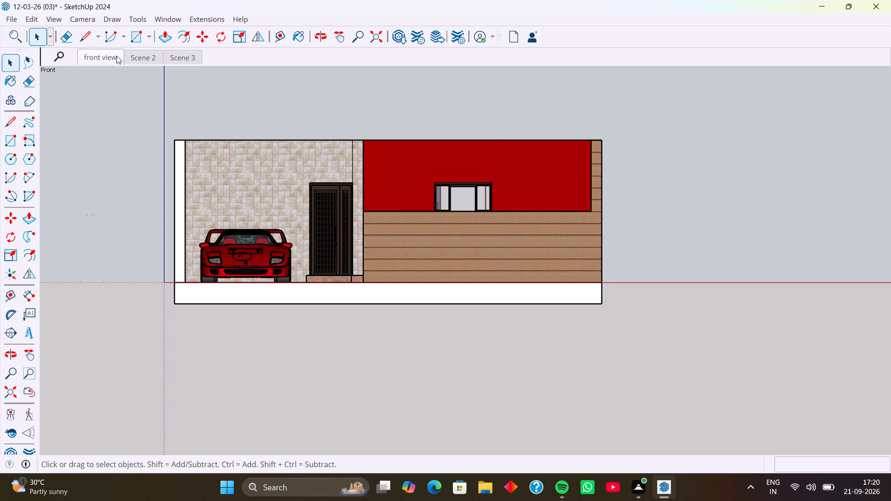
{"action": "double_click", "coordinate": [118, 58]}
{"action": "double_click", "coordinate": [115, 57]}
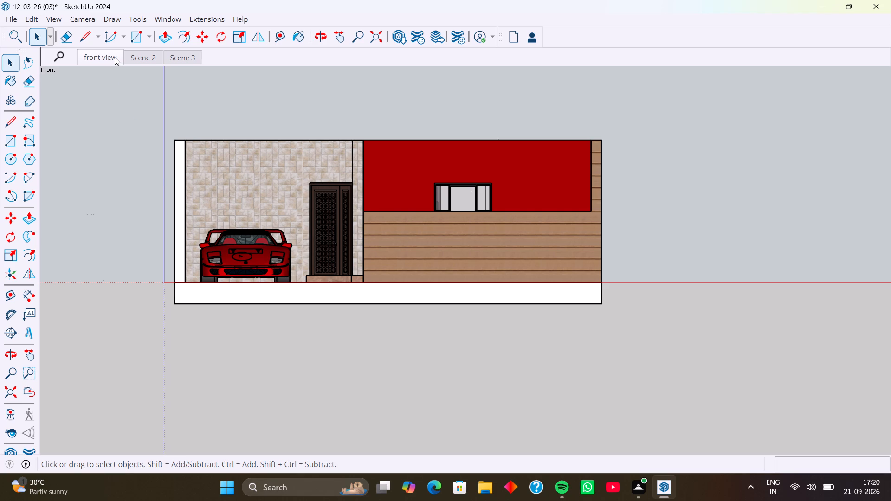
{"action": "right_click", "coordinate": [115, 57]}
{"action": "left_click", "coordinate": [147, 123]}
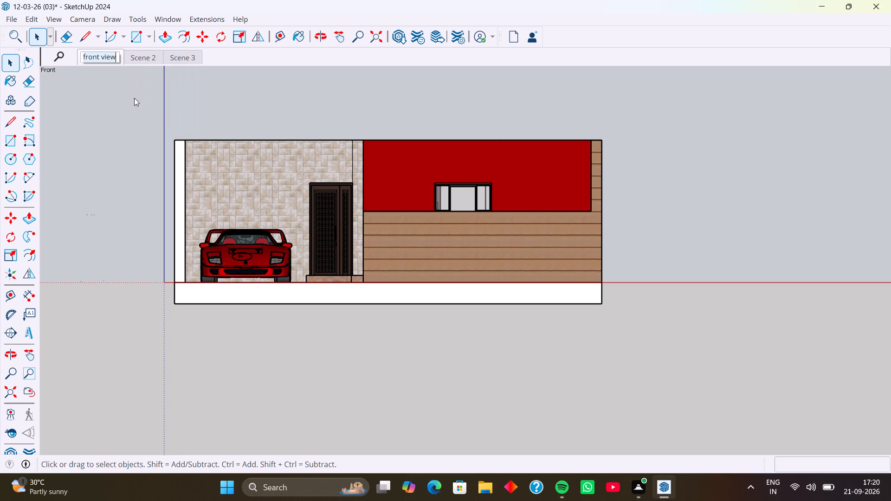
{"action": "key", "text": "BackSpace"}
{"action": "key", "text": "BackSpace"}
{"action": "key", "text": "BackSpace"}
{"action": "key", "text": "BackSpace"}
{"action": "key", "text": "BackSpace"}
{"action": "key", "text": "BackSpace"}
{"action": "key", "text": "BackSpace"}
{"action": "key", "text": "BackSpace"}
{"action": "key", "text": "BackSpace"}
{"action": "key", "text": "BackSpace"}
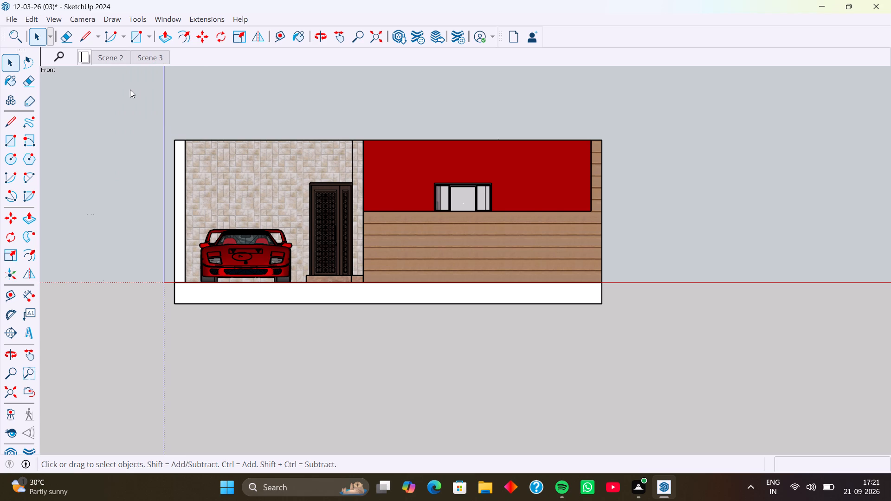
{"action": "key", "text": "f"}
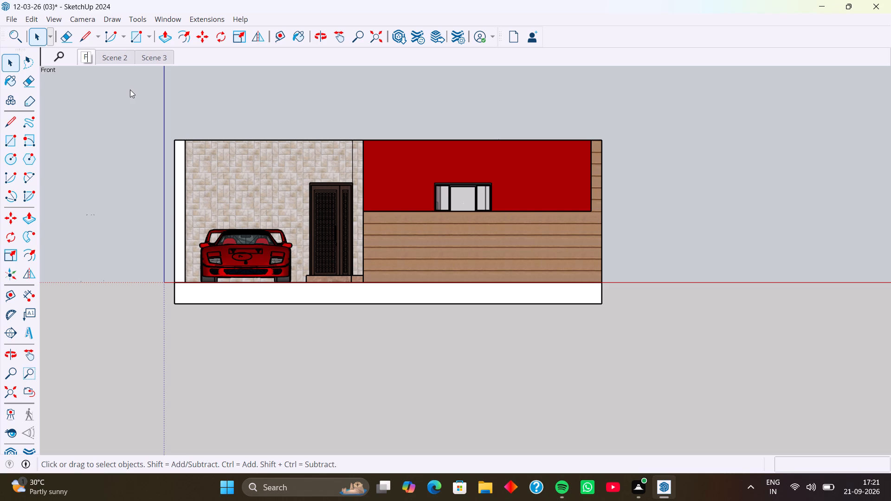
{"action": "key", "text": "r"}
{"action": "type", "text": "ONT"}
{"action": "key", "text": "space"}
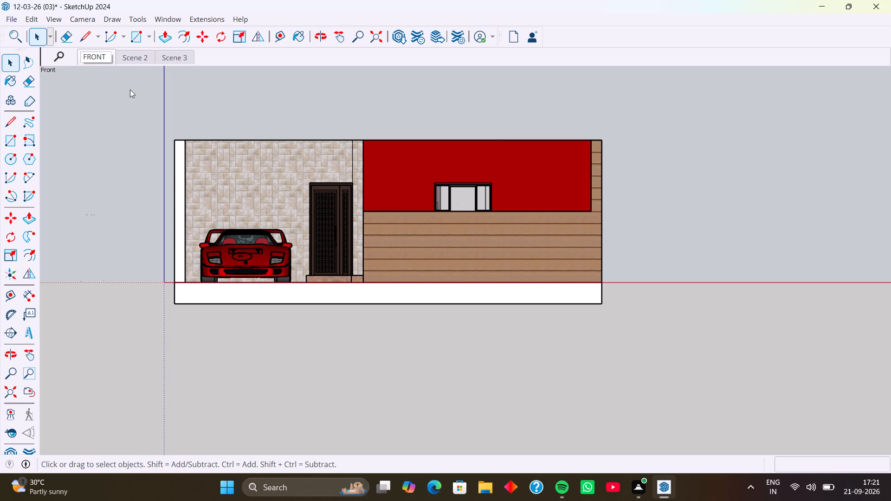
{"action": "type", "text": "VIEW"}
{"action": "key", "text": "Return"}
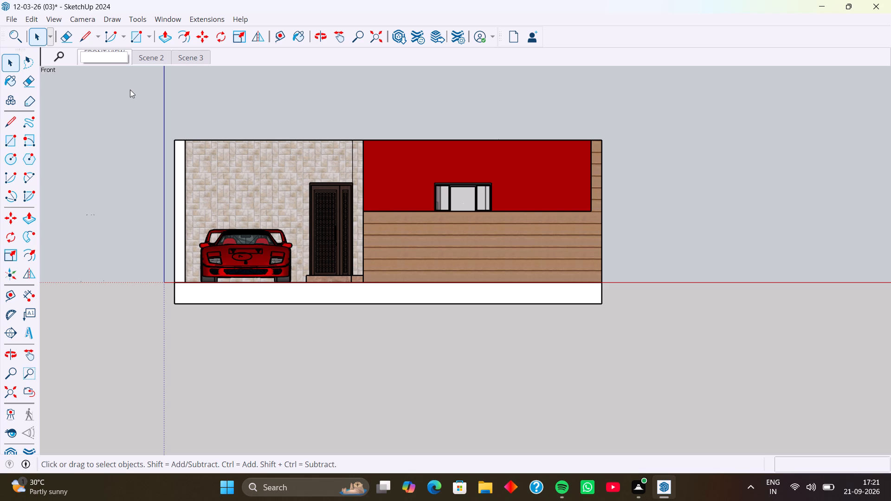
{"action": "left_click", "coordinate": [113, 57]}
{"action": "scroll", "coordinate": [117, 61], "scroll_direction": "up", "scroll_amount": 3}
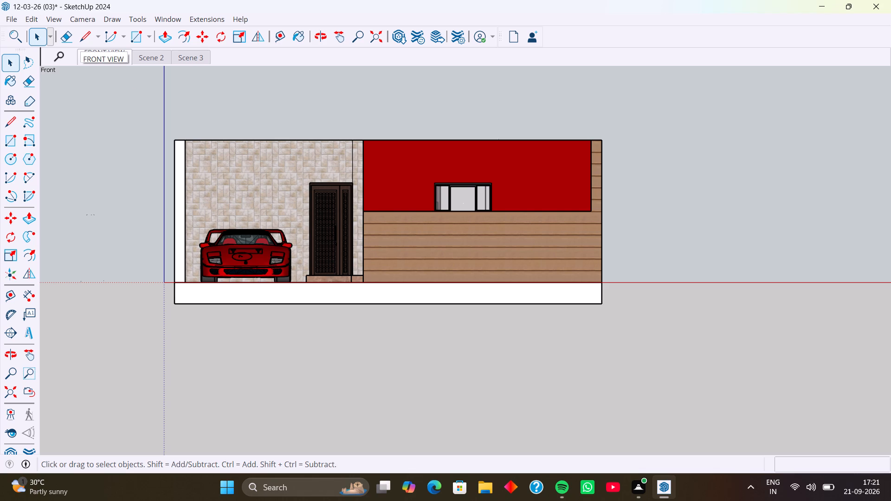
{"action": "left_click", "coordinate": [125, 60]}
{"action": "scroll", "coordinate": [128, 65], "scroll_direction": "up", "scroll_amount": 2}
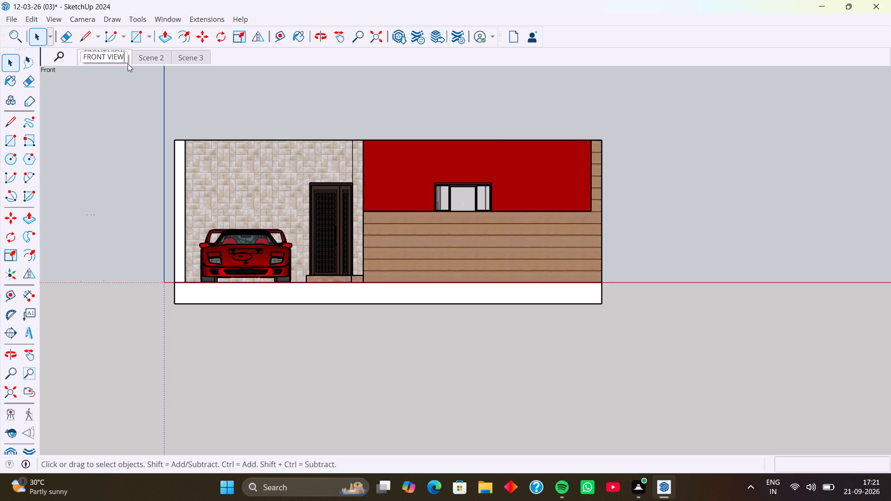
{"action": "scroll", "coordinate": [128, 64], "scroll_direction": "down", "scroll_amount": 2}
{"action": "left_click", "coordinate": [126, 56]}
{"action": "key", "text": "Return"}
{"action": "key", "text": "Return"}
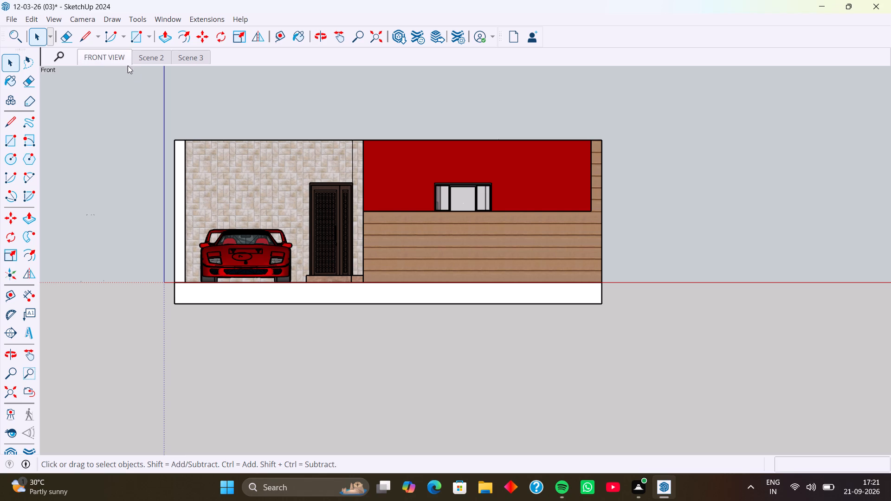
Open Scene 2 and examine the furnished floor plan from above, tilting it slightly and checking it up close.
{"action": "left_click", "coordinate": [147, 60]}
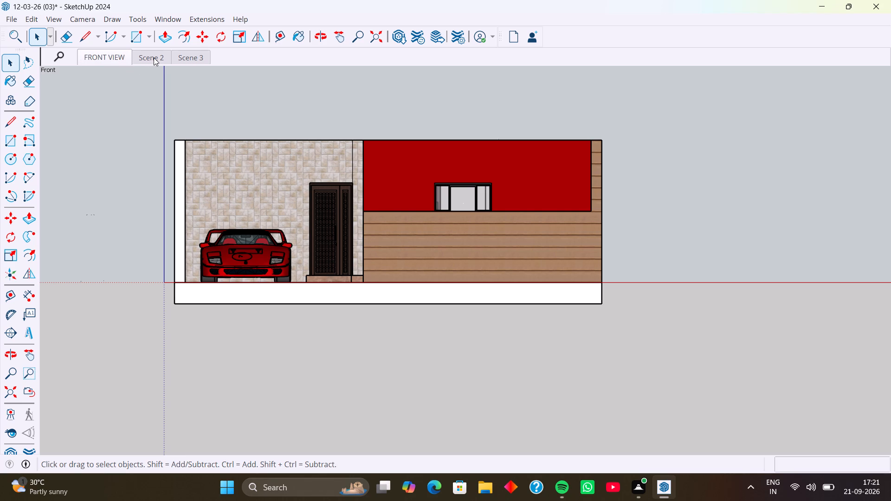
{"action": "left_click", "coordinate": [162, 58]}
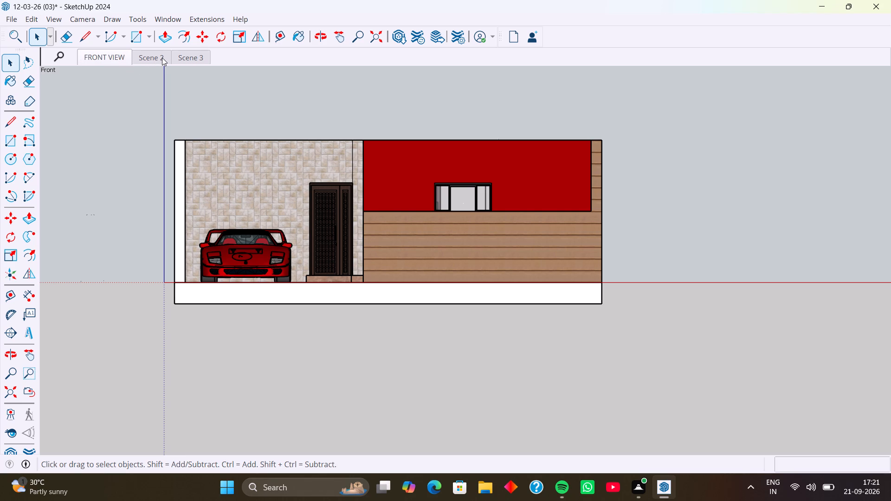
{"action": "left_click", "coordinate": [162, 58]}
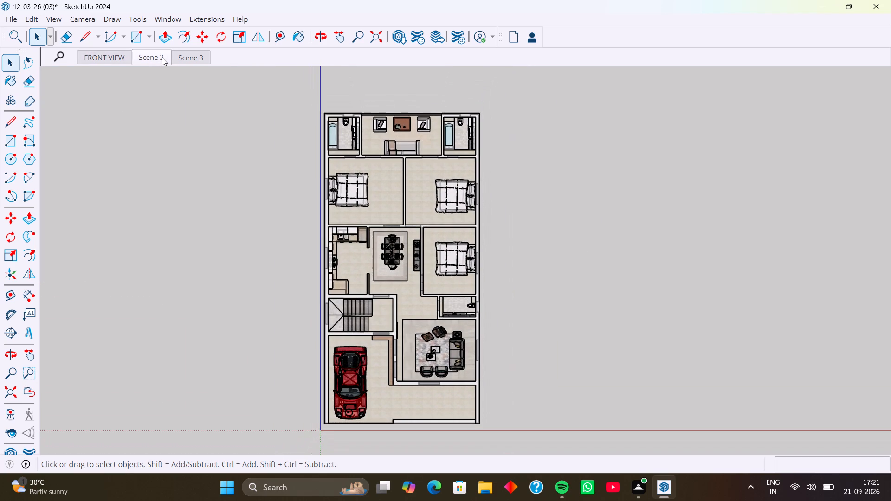
{"action": "right_click", "coordinate": [165, 56]}
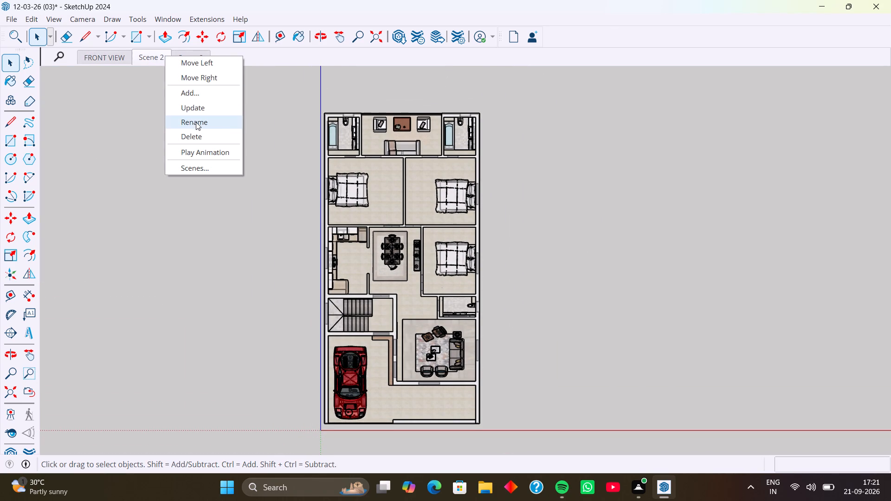
{"action": "left_click", "coordinate": [139, 116]}
{"action": "scroll", "coordinate": [376, 189], "scroll_direction": "up", "scroll_amount": 2}
{"action": "scroll", "coordinate": [376, 190], "scroll_direction": "down", "scroll_amount": 2}
{"action": "middle_click_drag", "start_coordinate": [377, 197], "coordinate": [375, 187]}
{"action": "middle_click_drag", "start_coordinate": [375, 187], "coordinate": [369, 188]}
{"action": "middle_click_drag", "start_coordinate": [374, 199], "coordinate": [388, 196]}
{"action": "scroll", "coordinate": [381, 198], "scroll_direction": "up", "scroll_amount": 1}
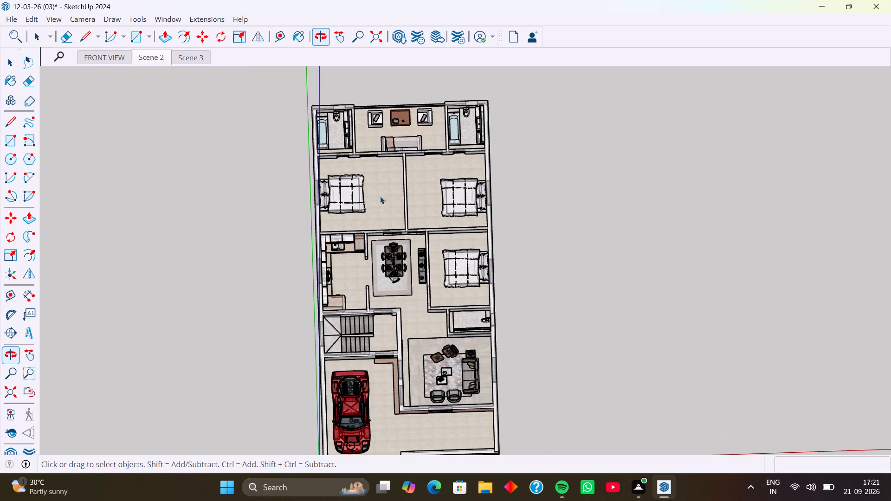
{"action": "middle_click_drag", "start_coordinate": [361, 199], "coordinate": [355, 201]}
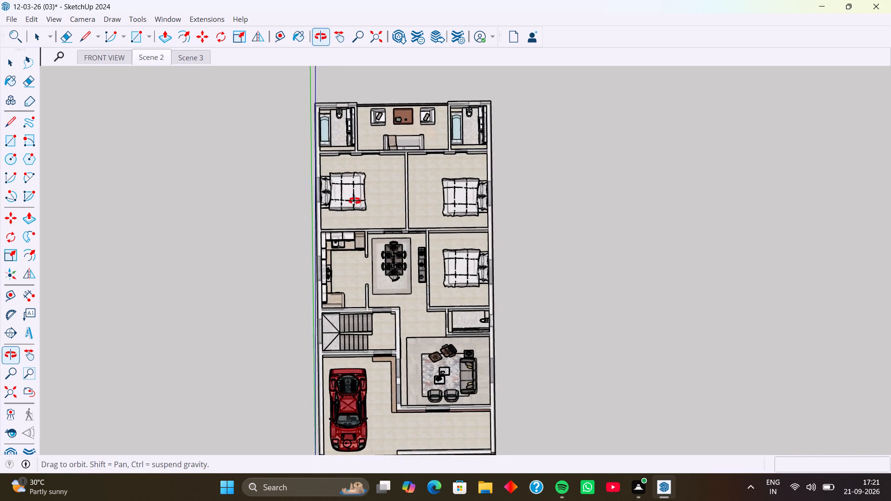
{"action": "middle_click_drag", "start_coordinate": [355, 201], "coordinate": [353, 201]}
{"action": "middle_click_drag", "start_coordinate": [374, 245], "coordinate": [367, 228]}
{"action": "scroll", "coordinate": [367, 228], "scroll_direction": "up", "scroll_amount": 1}
{"action": "scroll", "coordinate": [365, 223], "scroll_direction": "down", "scroll_amount": 1}
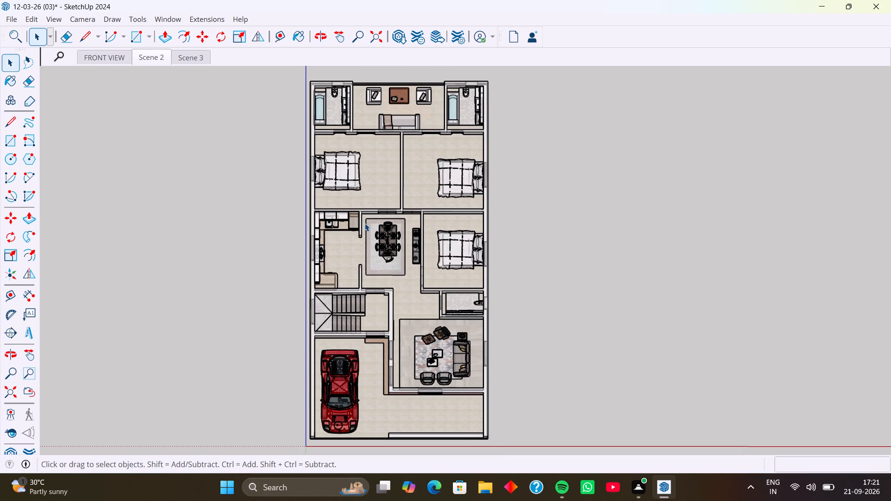
Rename the floor plan scene, Scene 2, in capital letters as TOP VIEW.
{"action": "middle_click", "coordinate": [365, 223], "text": "shift"}
{"action": "right_click", "coordinate": [153, 56]}
{"action": "left_click", "coordinate": [196, 109]}
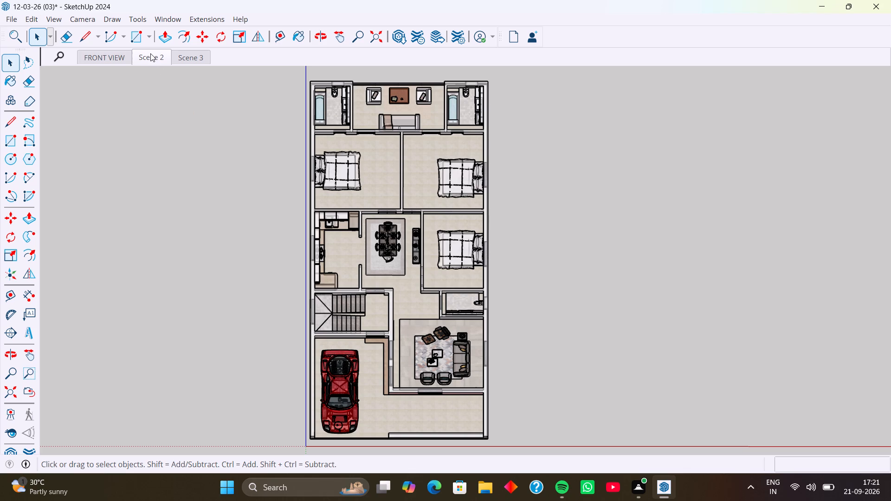
{"action": "right_click", "coordinate": [150, 53]}
{"action": "left_click", "coordinate": [192, 117]}
{"action": "type", "text": "TOP VIEW"}
{"action": "key", "text": "Return"}
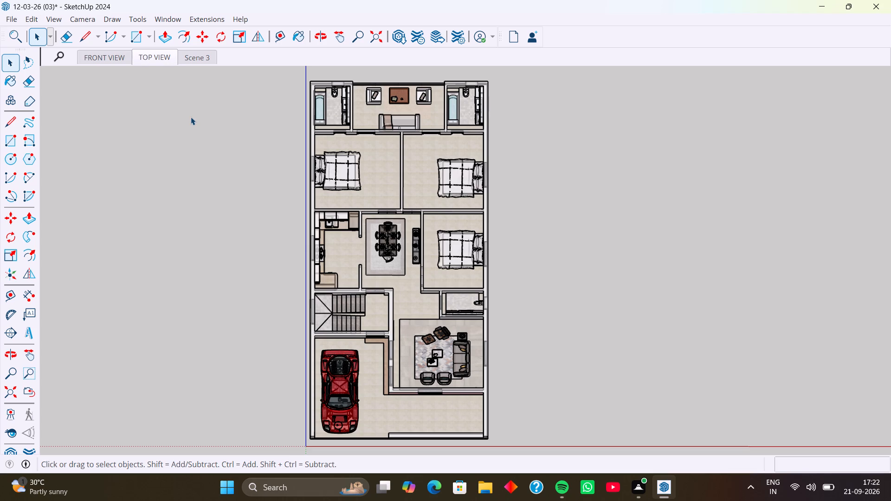
Set the camera to the standard Top view so the furnished floor plan is seen straight from above.
{"action": "left_click", "coordinate": [85, 21]}
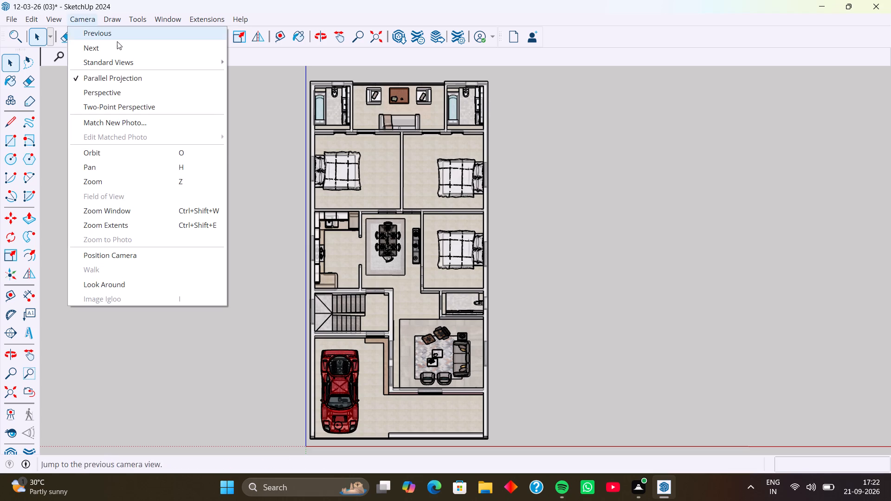
{"action": "left_click", "coordinate": [255, 62]}
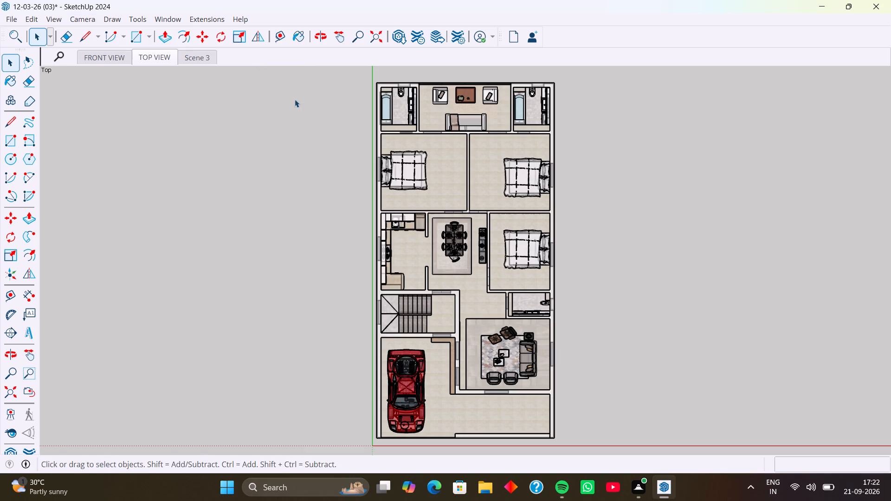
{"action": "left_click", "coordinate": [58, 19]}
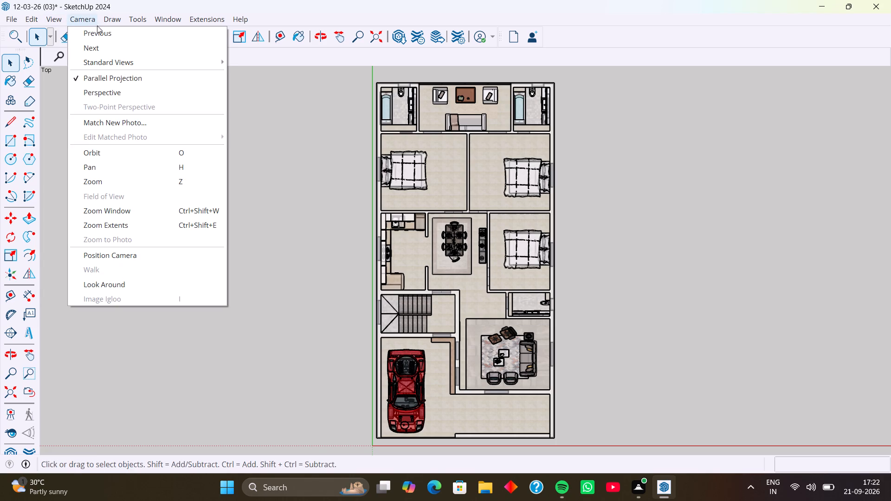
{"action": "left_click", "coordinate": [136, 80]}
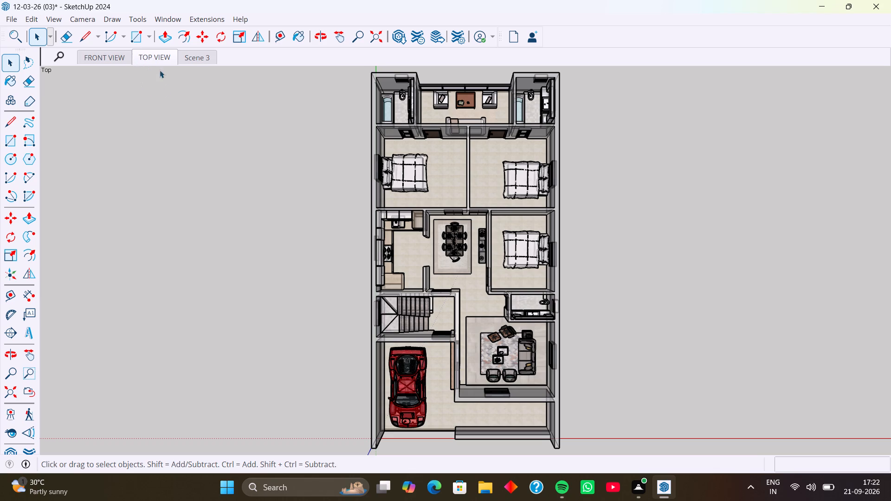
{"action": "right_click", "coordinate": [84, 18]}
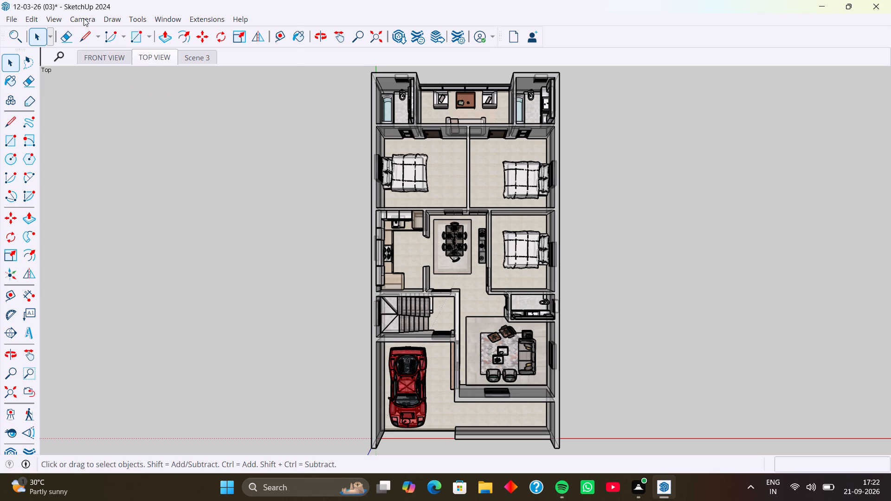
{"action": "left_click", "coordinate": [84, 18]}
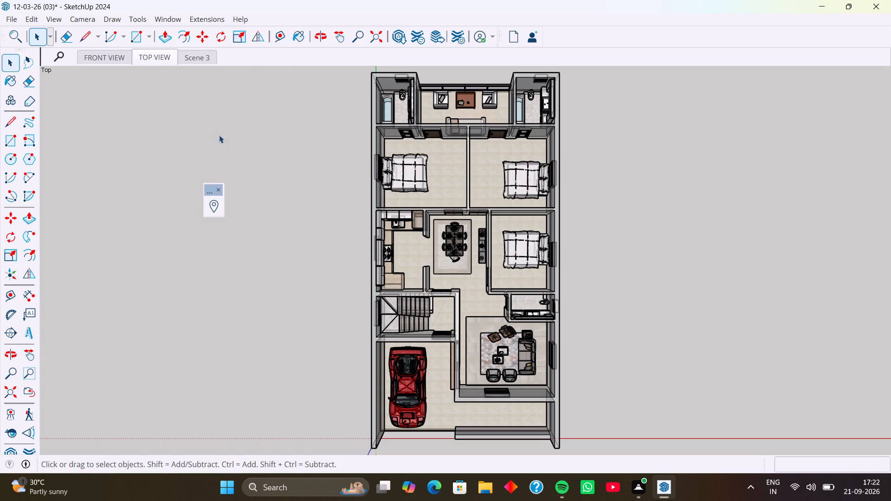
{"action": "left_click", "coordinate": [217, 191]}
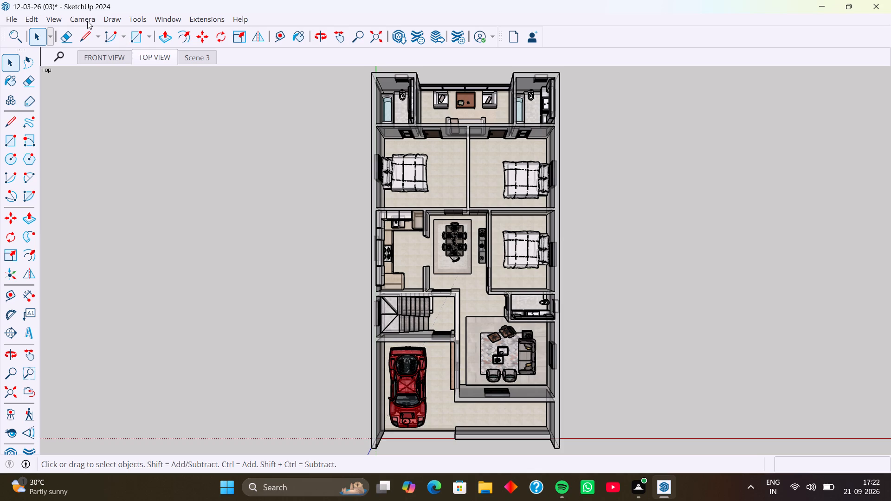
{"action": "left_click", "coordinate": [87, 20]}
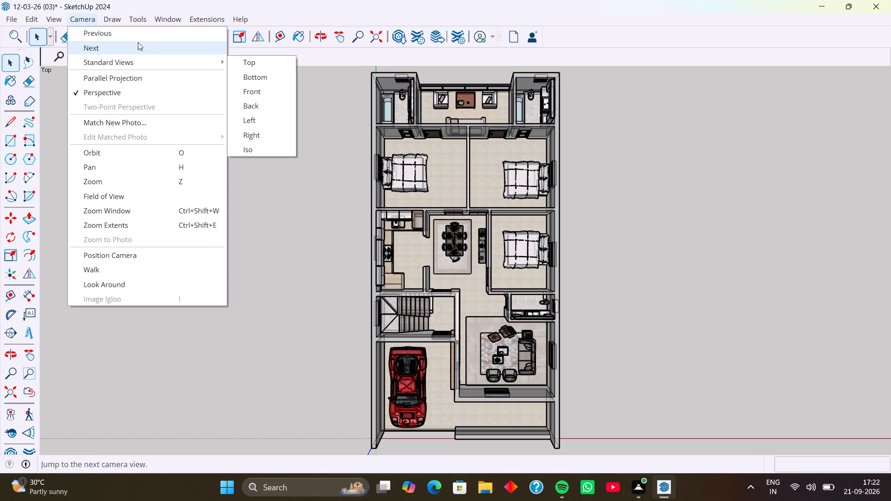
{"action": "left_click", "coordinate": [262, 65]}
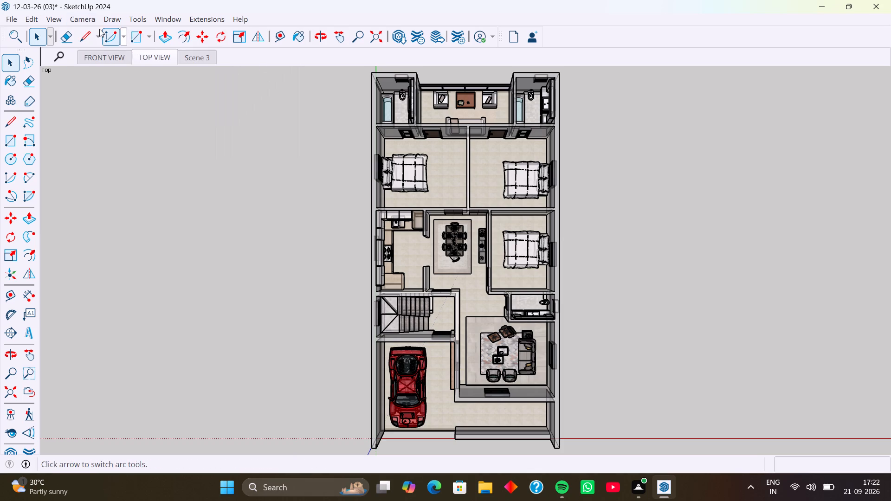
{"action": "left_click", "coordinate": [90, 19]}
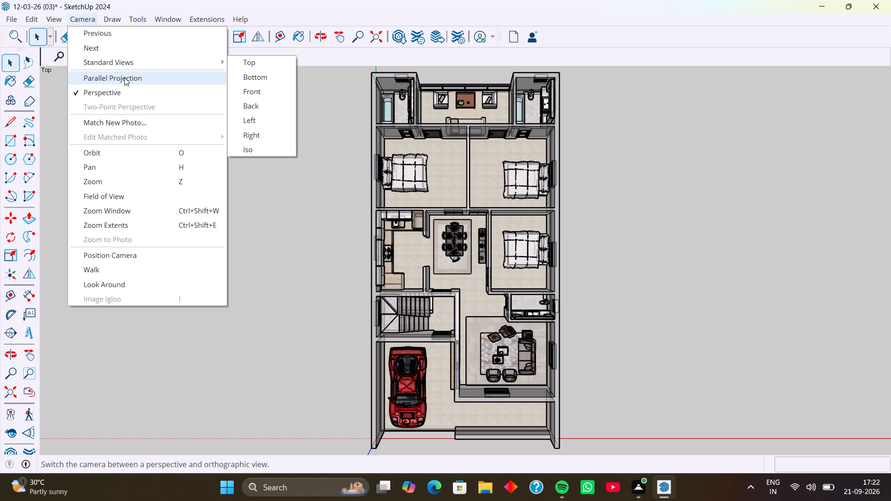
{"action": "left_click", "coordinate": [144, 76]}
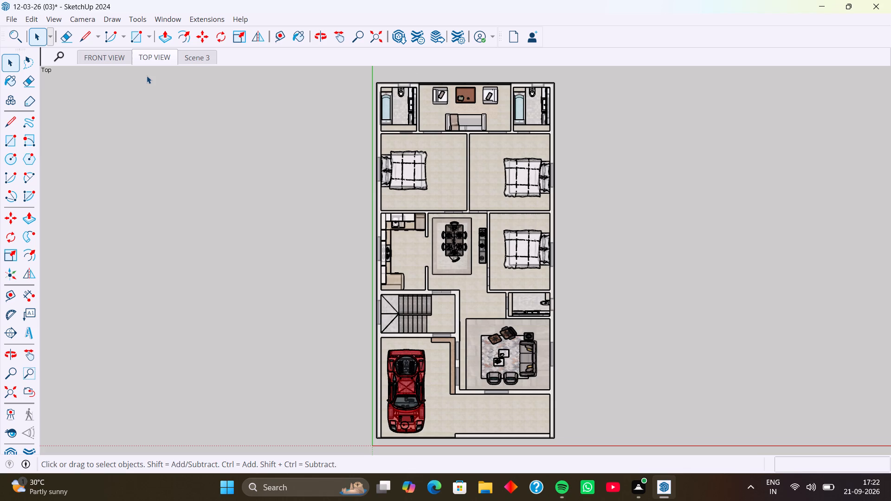
Update the TOP VIEW scene with the current parallel-projection top plan.
{"action": "right_click", "coordinate": [160, 58]}
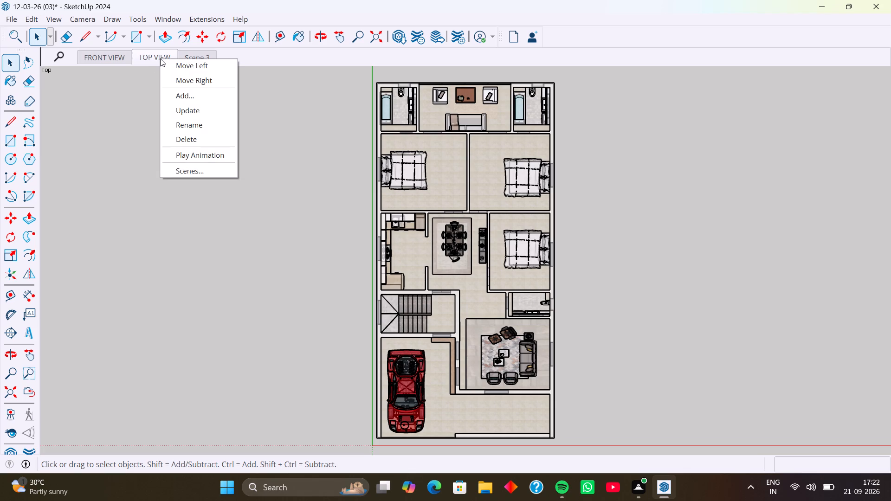
{"action": "left_click", "coordinate": [205, 109]}
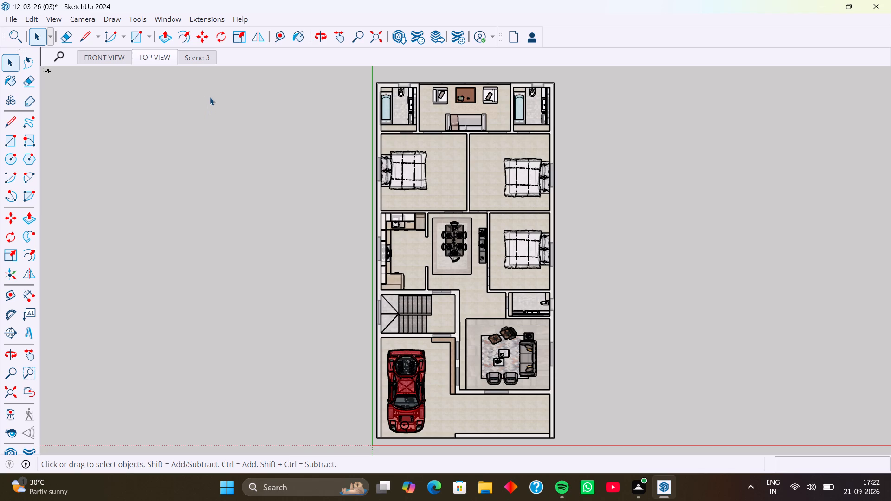
{"action": "right_click", "coordinate": [163, 59]}
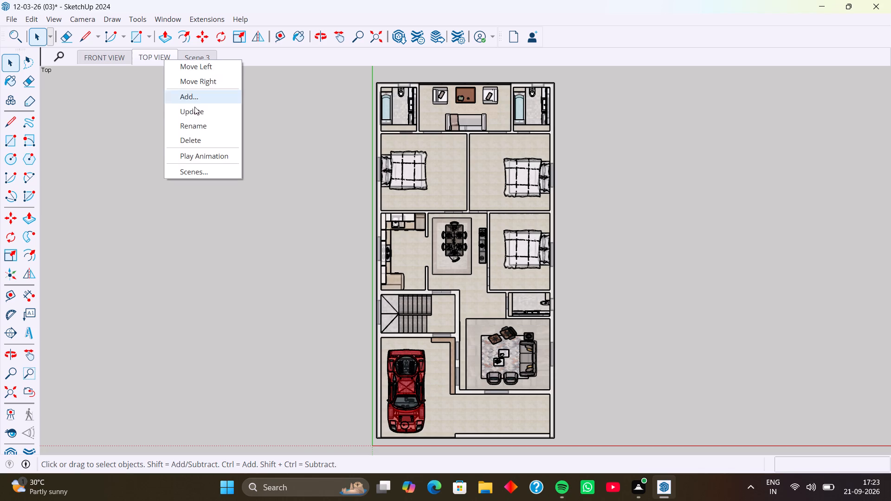
{"action": "left_click", "coordinate": [197, 114]}
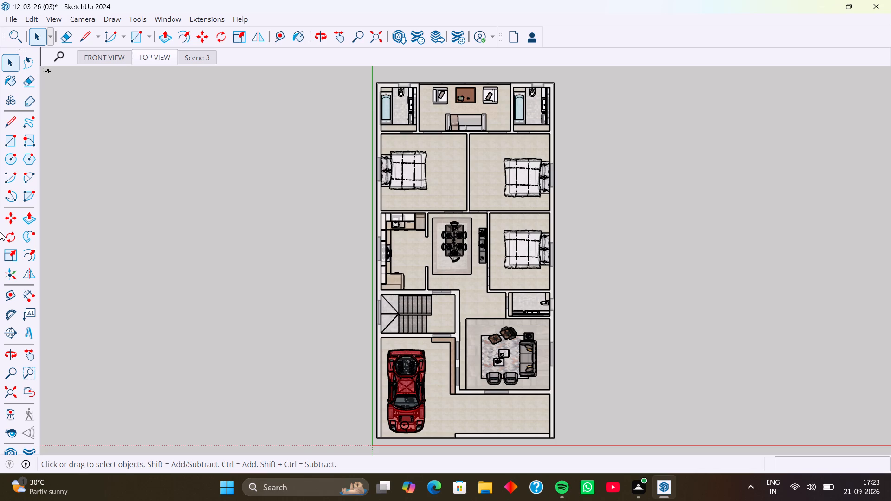
Open Scene 3 and set the camera to the standard Back view of the house.
{"action": "left_click", "coordinate": [198, 57]}
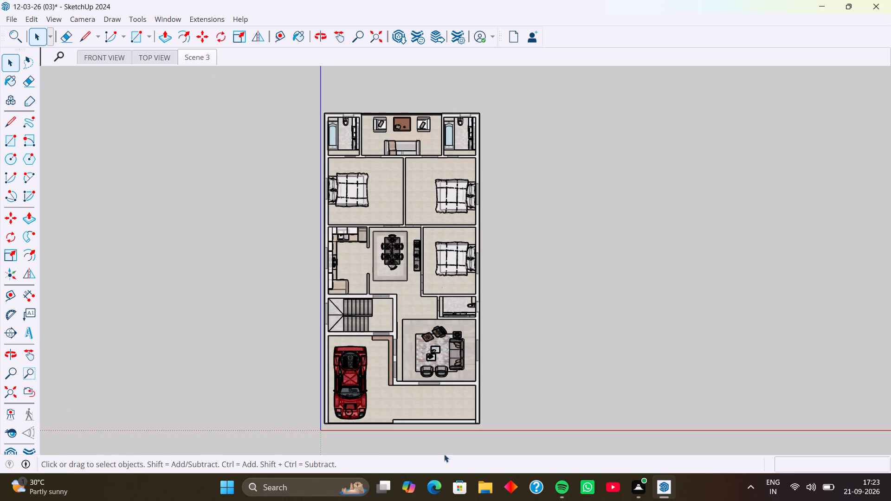
{"action": "middle_click_drag", "start_coordinate": [460, 369], "coordinate": [442, 256]}
{"action": "middle_click_drag", "start_coordinate": [450, 343], "coordinate": [439, 337]}
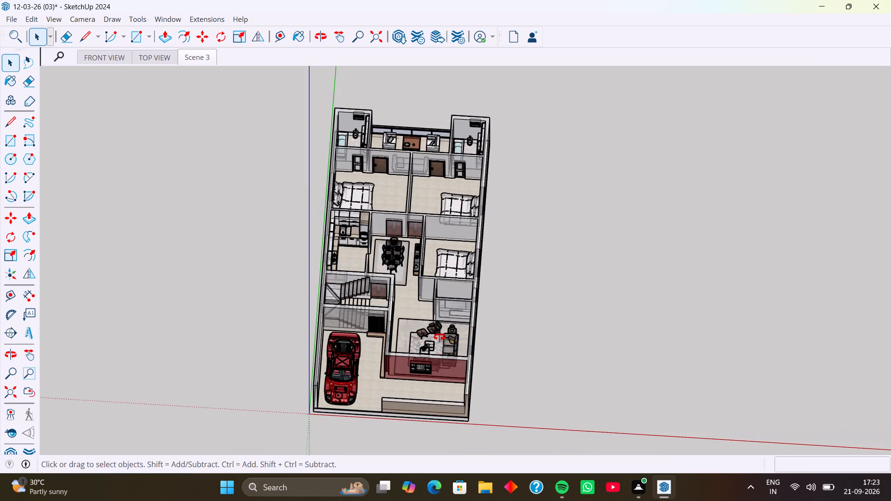
{"action": "middle_click_drag", "start_coordinate": [439, 337], "coordinate": [403, 295]}
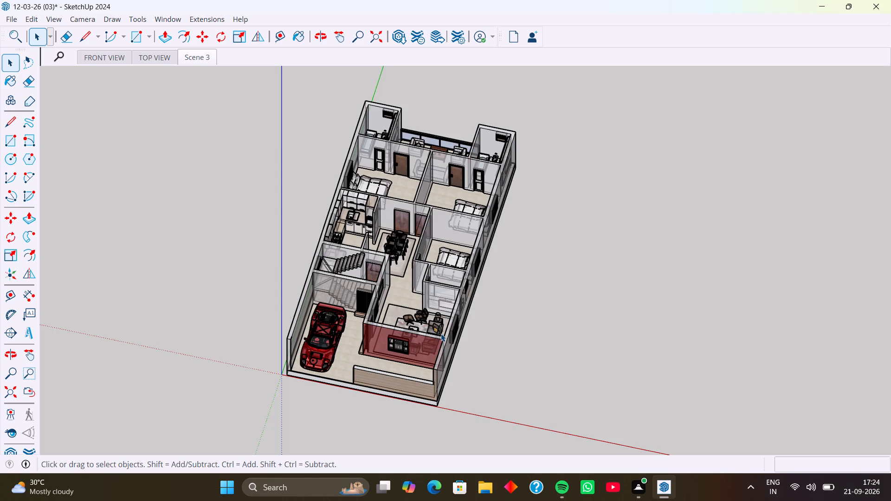
{"action": "middle_click_drag", "start_coordinate": [431, 276], "coordinate": [338, 244]}
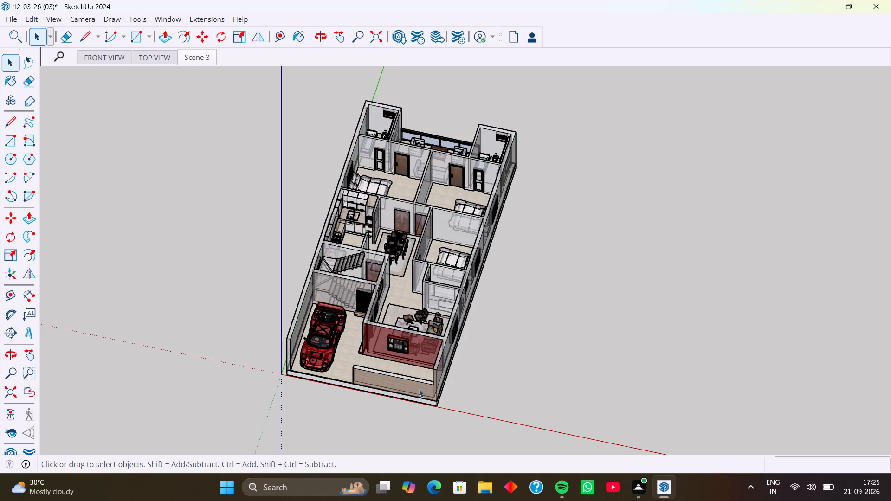
{"action": "left_click", "coordinate": [90, 20]}
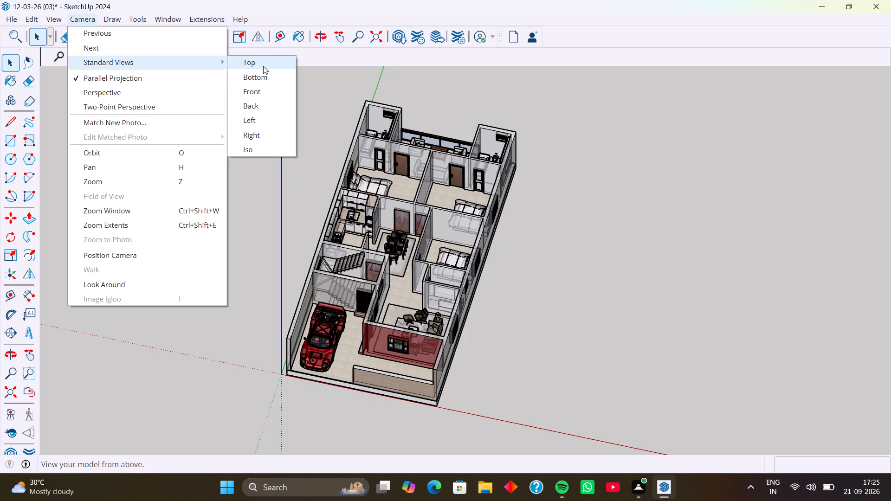
{"action": "left_click", "coordinate": [271, 105]}
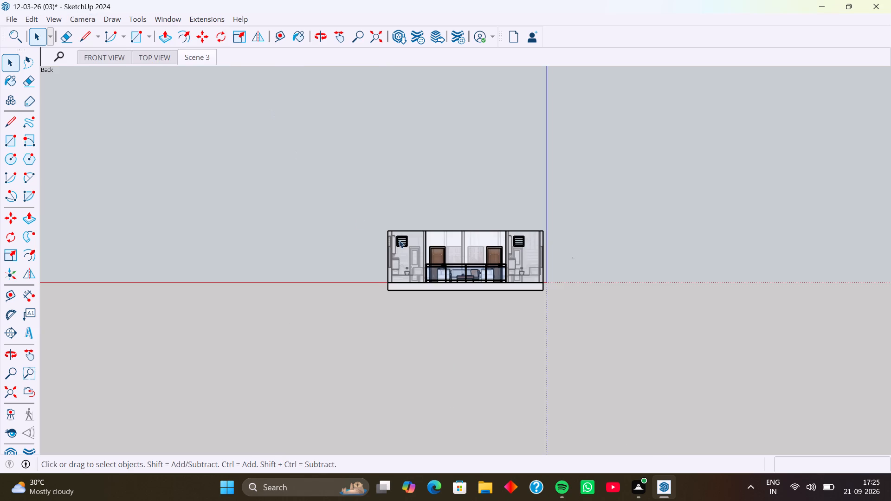
Turn off the X-ray face style for the rear elevation.
{"action": "left_click", "coordinate": [97, 18]}
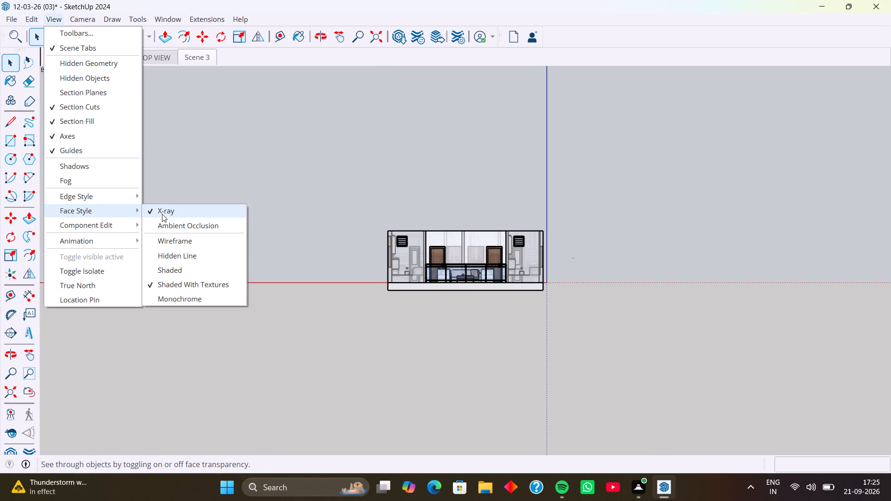
{"action": "left_click", "coordinate": [174, 213]}
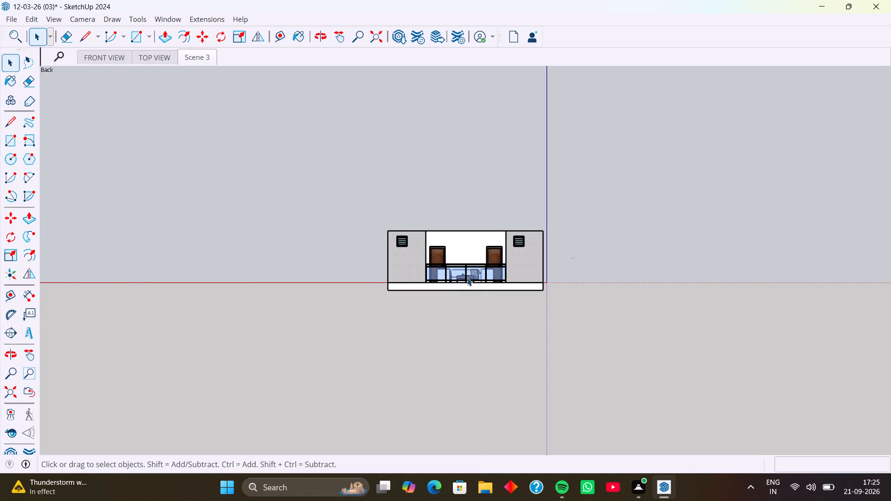
Frame the rear elevation with its balcony railing and two doors close up and straight on in the standard Back view.
{"action": "scroll", "coordinate": [467, 278], "scroll_direction": "up", "scroll_amount": 11}
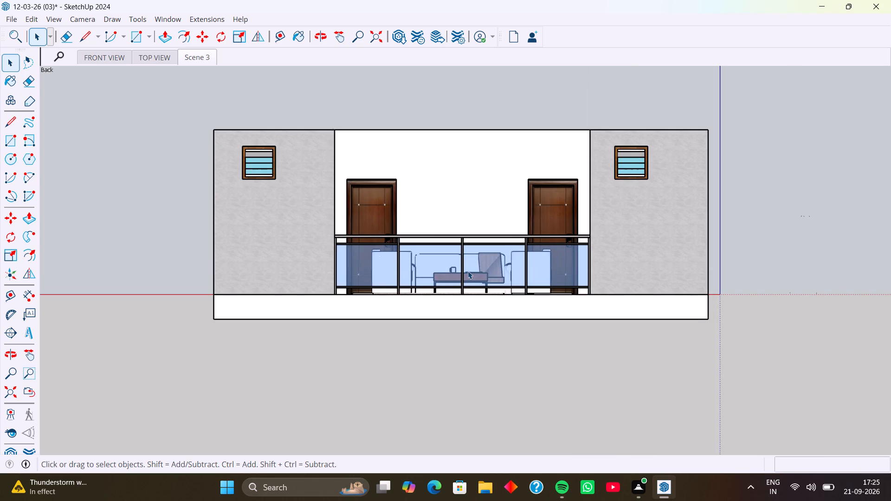
{"action": "middle_click_drag", "start_coordinate": [471, 273], "coordinate": [471, 283]}
{"action": "middle_click_drag", "start_coordinate": [471, 282], "coordinate": [474, 272]}
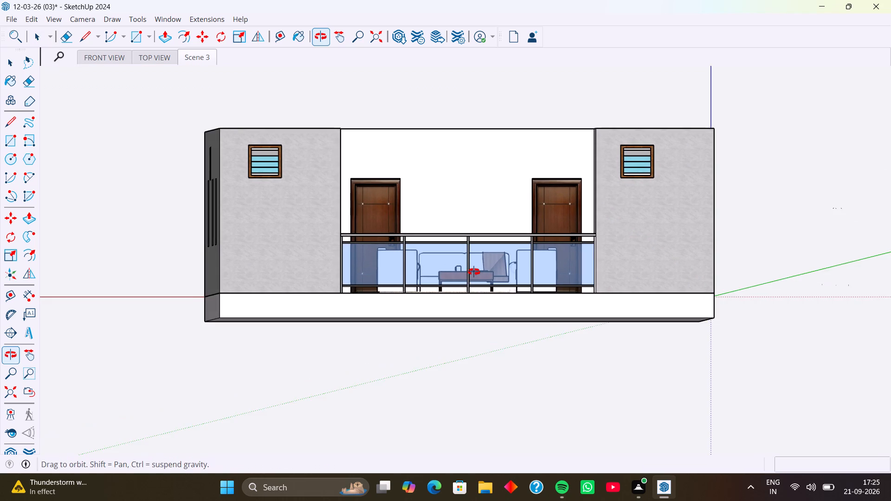
{"action": "middle_click_drag", "start_coordinate": [474, 272], "coordinate": [471, 272]}
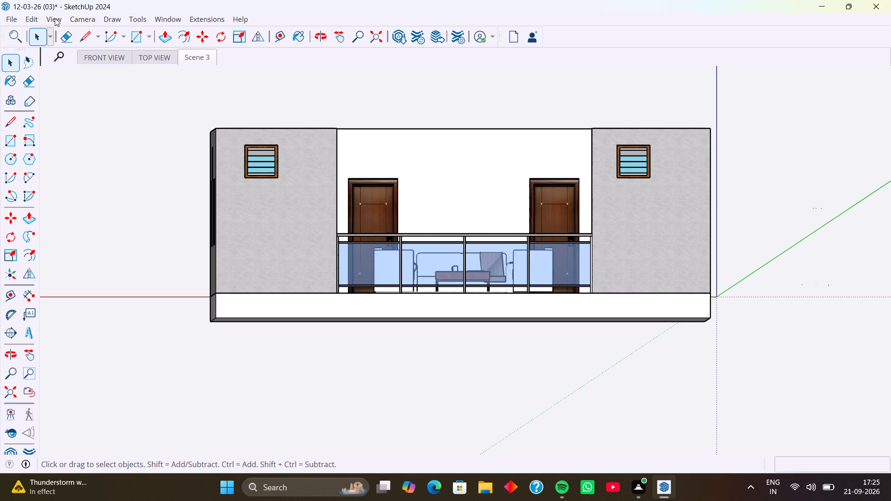
{"action": "left_click", "coordinate": [87, 19]}
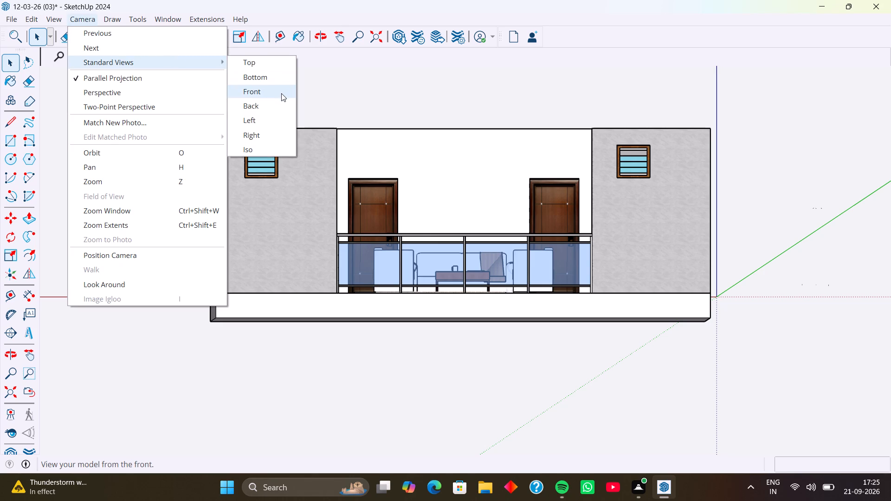
{"action": "left_click", "coordinate": [283, 103]}
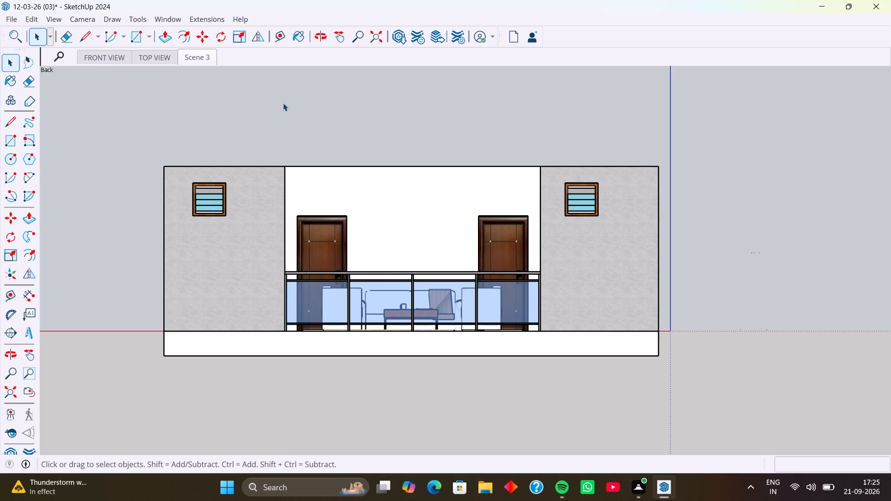
{"action": "scroll", "coordinate": [337, 182], "scroll_direction": "up", "scroll_amount": 2}
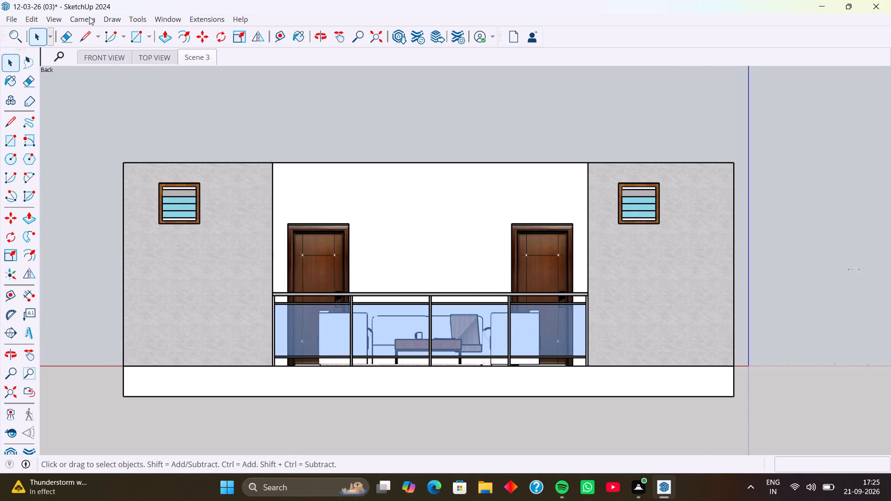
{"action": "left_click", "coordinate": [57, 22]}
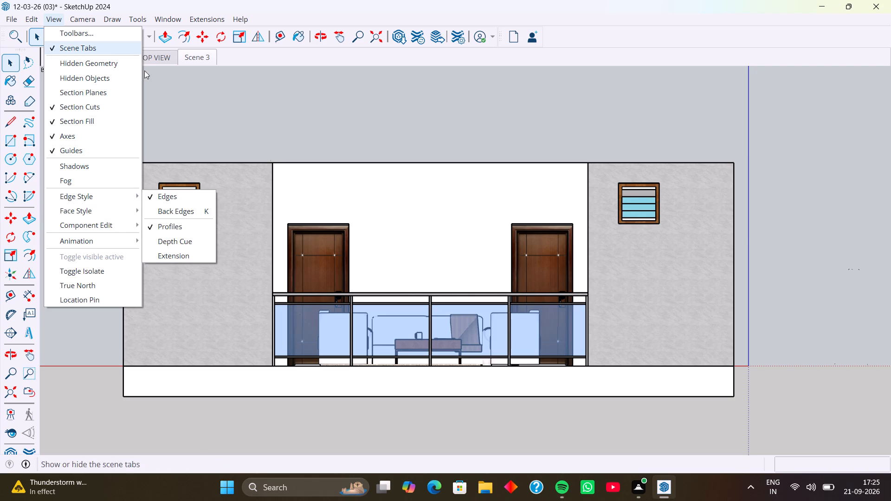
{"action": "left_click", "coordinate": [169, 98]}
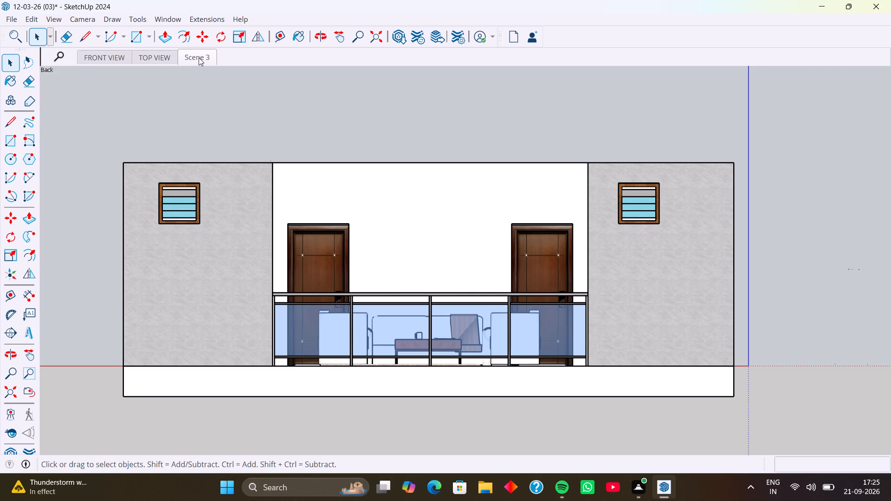
Update Scene 3 with the current back elevation, saving the style changes as a new style.
{"action": "right_click", "coordinate": [199, 58]}
{"action": "left_click", "coordinate": [239, 112]}
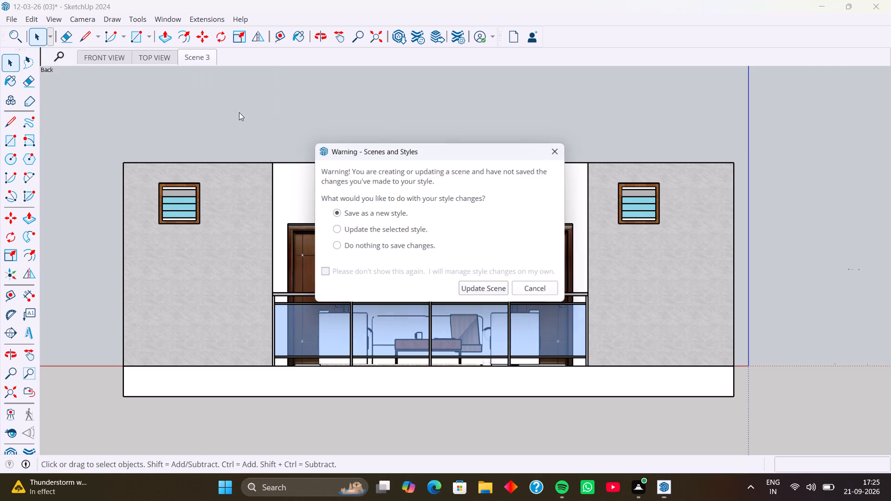
{"action": "left_click", "coordinate": [487, 290]}
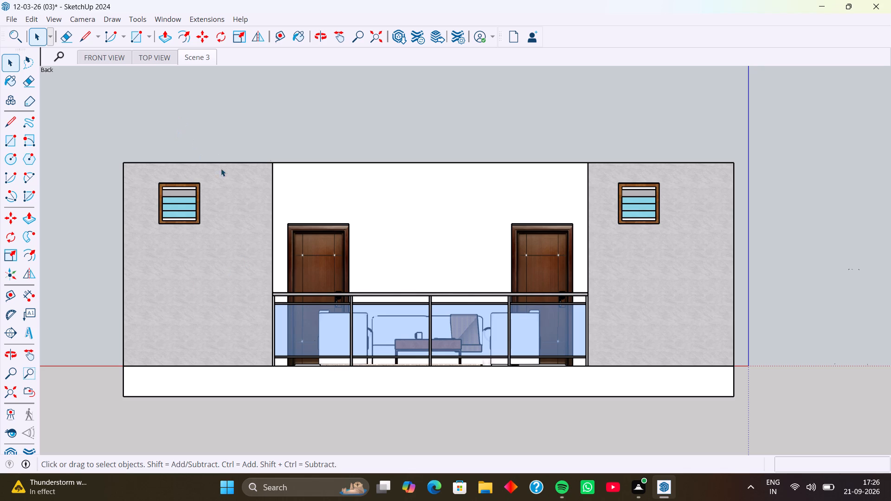
{"action": "right_click", "coordinate": [202, 57]}
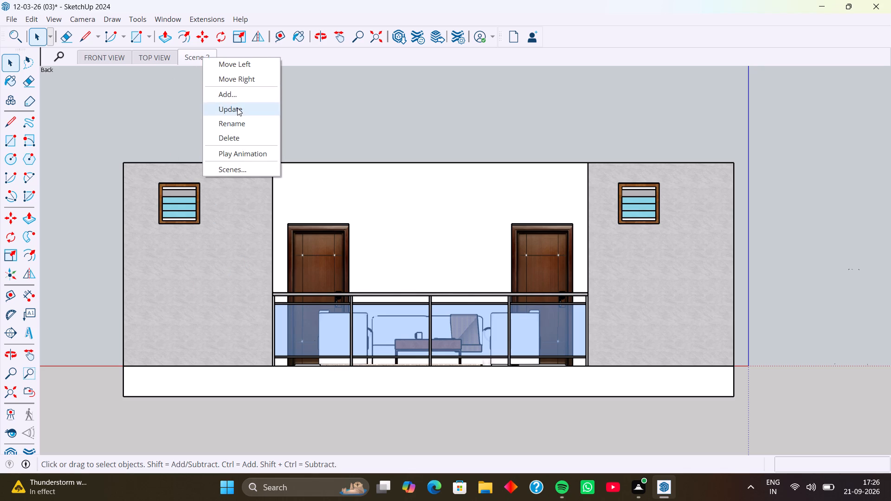
{"action": "left_click", "coordinate": [237, 108]}
{"action": "left_click", "coordinate": [201, 57]}
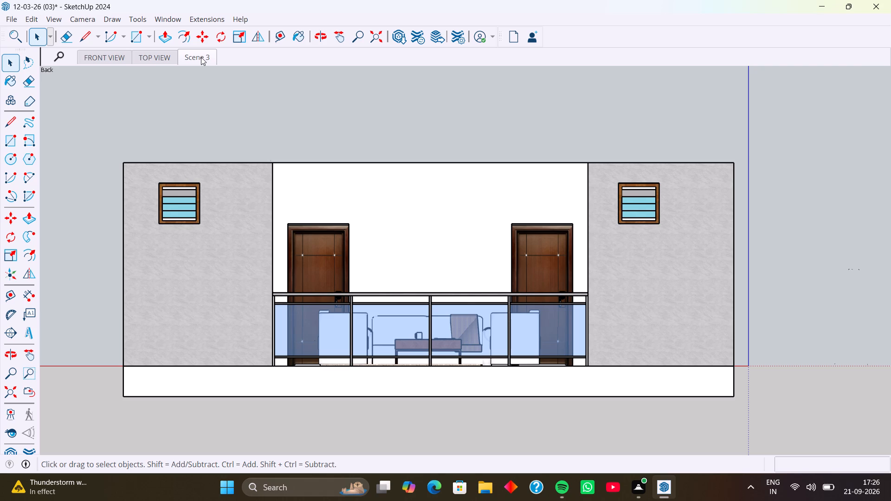
Add a new scene after Scene 3.
{"action": "right_click", "coordinate": [201, 57]}
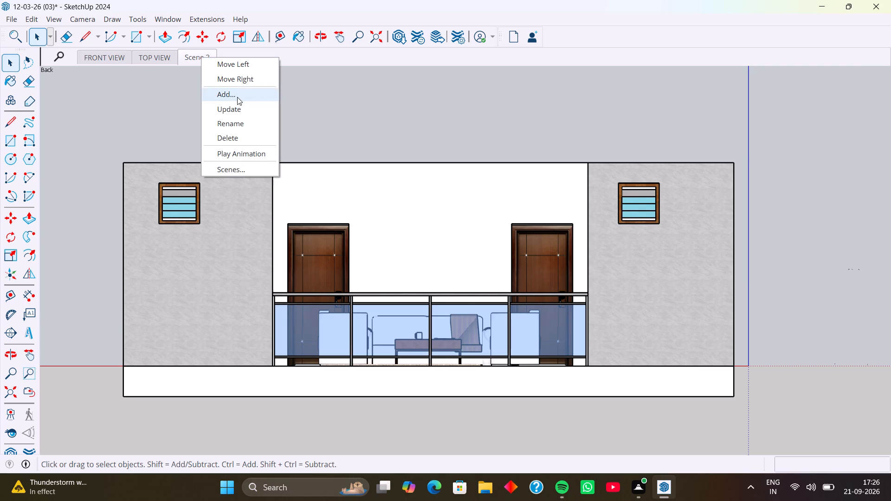
{"action": "left_click", "coordinate": [237, 97]}
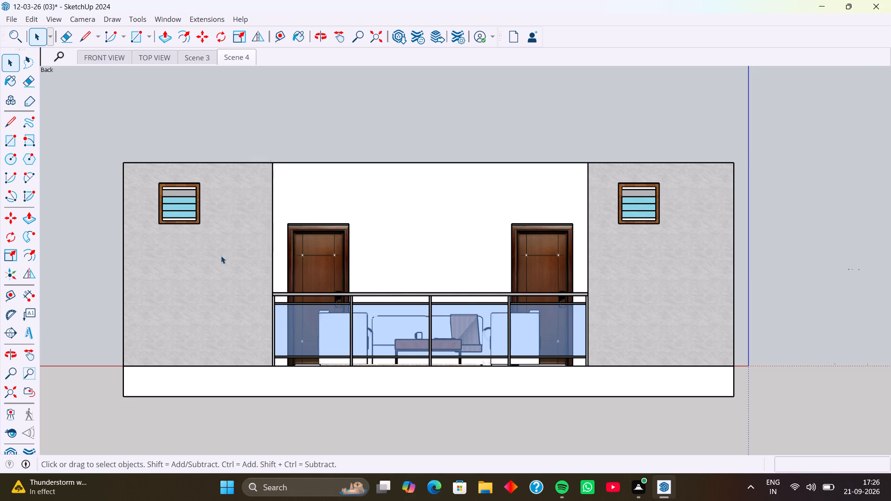
Set the camera to the standard Left view of the house for the newly added scene.
{"action": "middle_click_drag", "start_coordinate": [220, 261], "coordinate": [298, 257]}
{"action": "middle_click_drag", "start_coordinate": [242, 269], "coordinate": [336, 278]}
{"action": "scroll", "coordinate": [303, 279], "scroll_direction": "down", "scroll_amount": 4}
{"action": "middle_click_drag", "start_coordinate": [294, 304], "coordinate": [342, 295]}
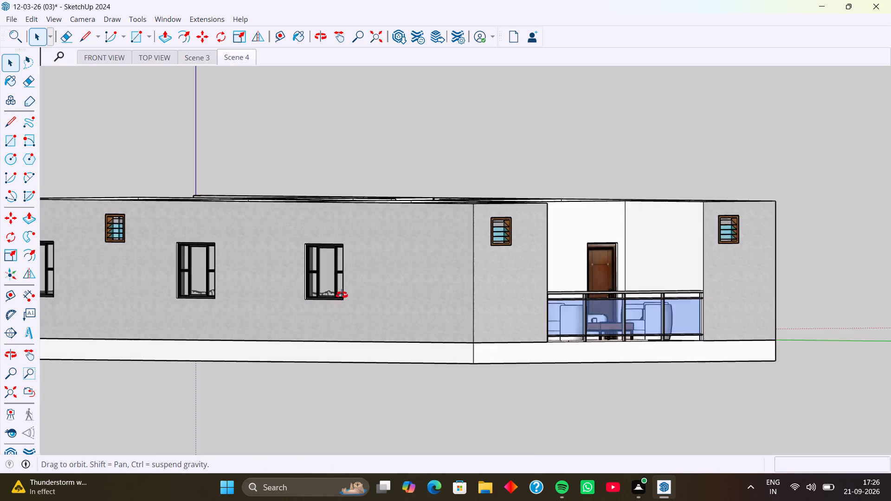
{"action": "middle_click_drag", "start_coordinate": [342, 295], "coordinate": [362, 296]}
{"action": "scroll", "coordinate": [310, 280], "scroll_direction": "down", "scroll_amount": 3}
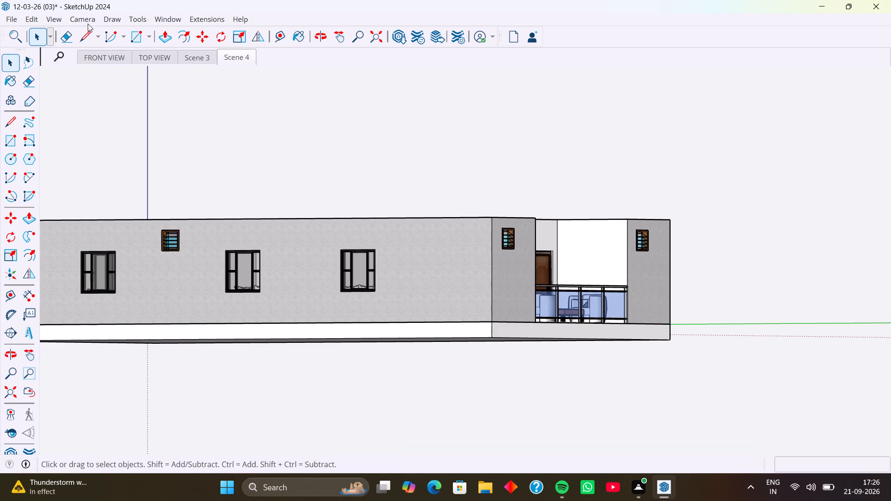
{"action": "left_click", "coordinate": [77, 20]}
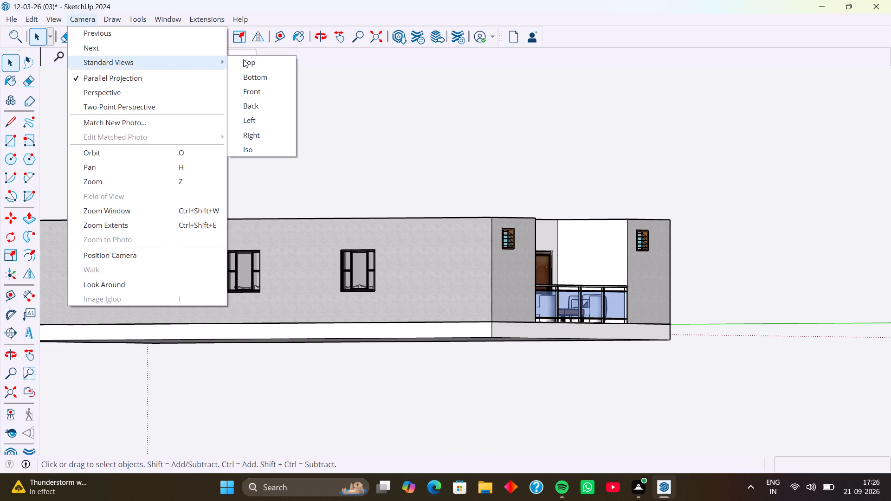
{"action": "left_click", "coordinate": [274, 121]}
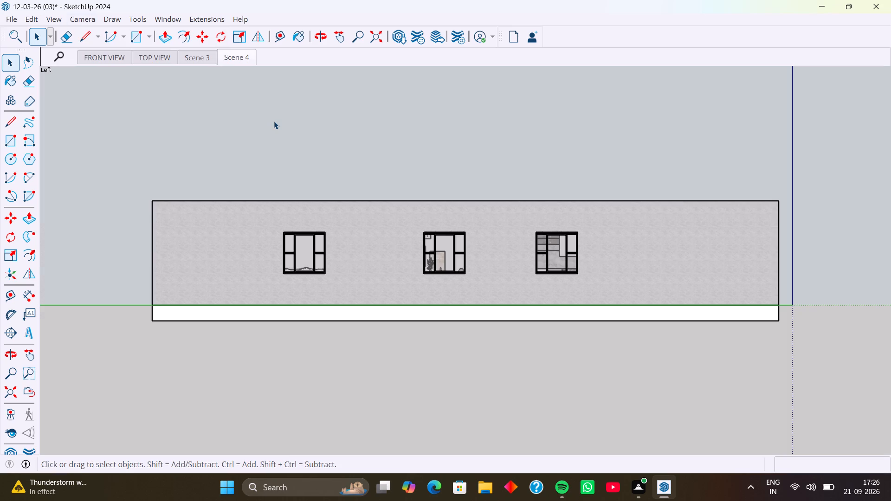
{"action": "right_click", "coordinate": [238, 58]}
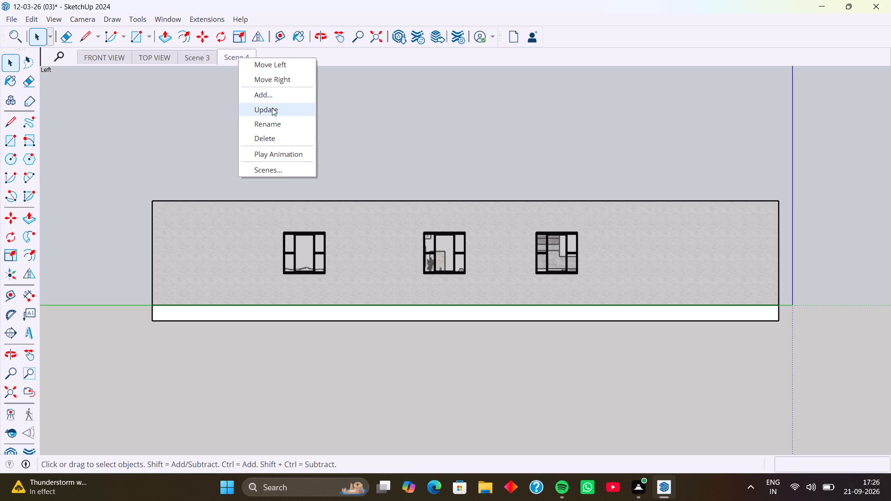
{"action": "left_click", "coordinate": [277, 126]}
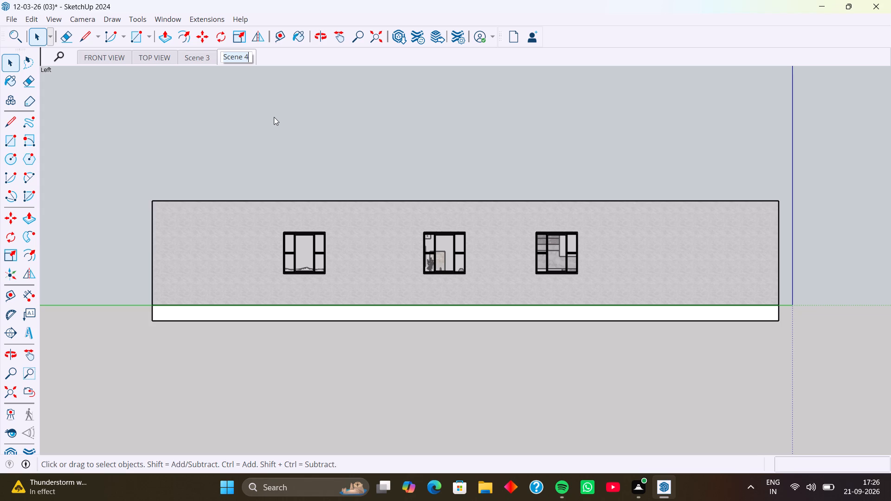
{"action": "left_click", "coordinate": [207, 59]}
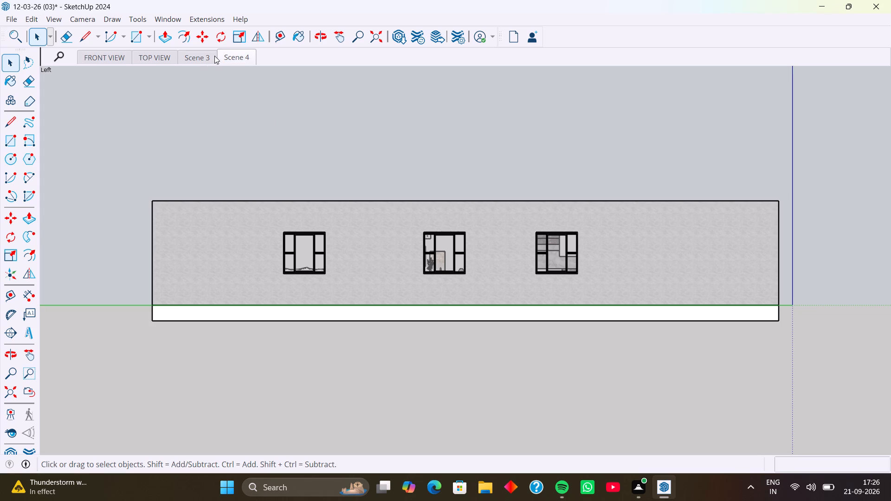
Open Scene 3 with the back elevation and rename it as BACK VIEW.
{"action": "left_click", "coordinate": [204, 56]}
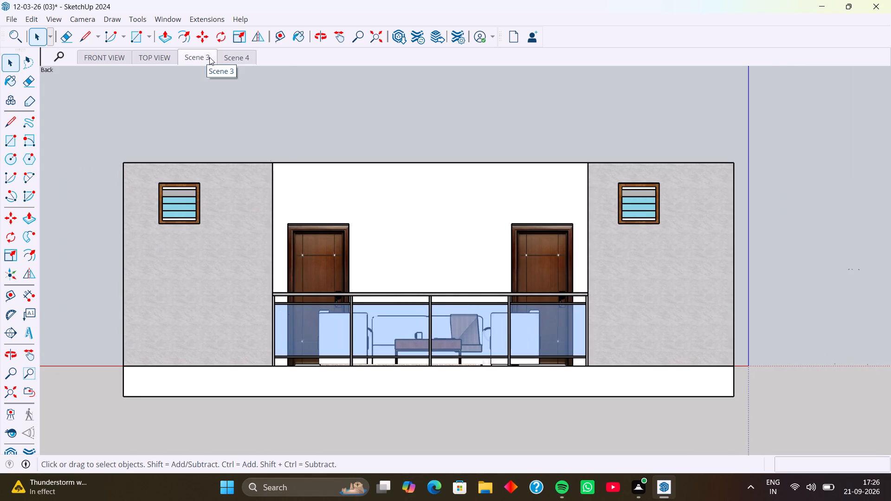
{"action": "right_click", "coordinate": [209, 57]}
{"action": "left_click", "coordinate": [245, 125]}
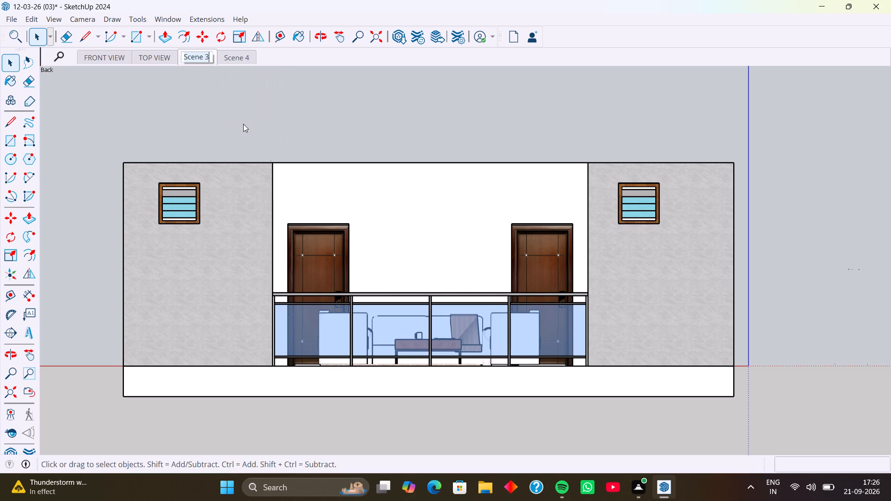
{"action": "key", "text": "BackSpace"}
{"action": "key", "text": "BackSpace"}
{"action": "key", "text": "BackSpace"}
{"action": "key", "text": "BackSpace"}
{"action": "key", "text": "BackSpace"}
{"action": "key", "text": "BackSpace"}
{"action": "key", "text": "BackSpace"}
{"action": "key", "text": "BackSpace"}
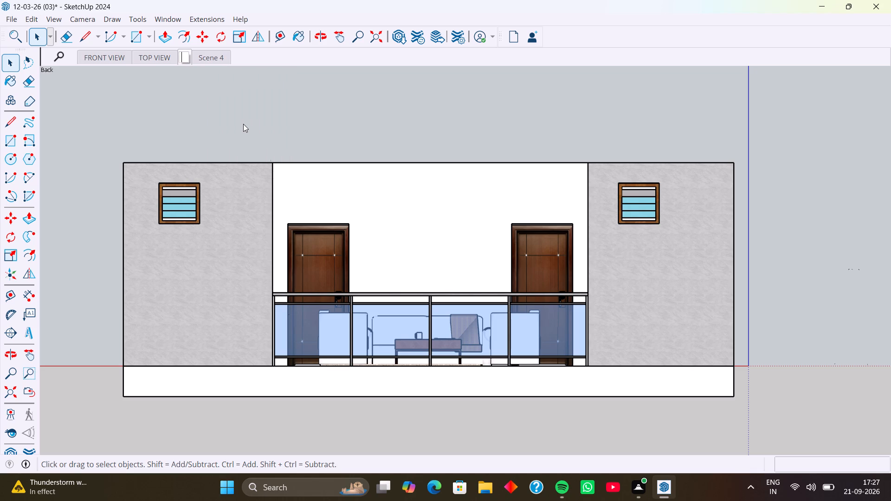
{"action": "key", "text": "b"}
{"action": "type", "text": "ACK"}
{"action": "key", "text": "space"}
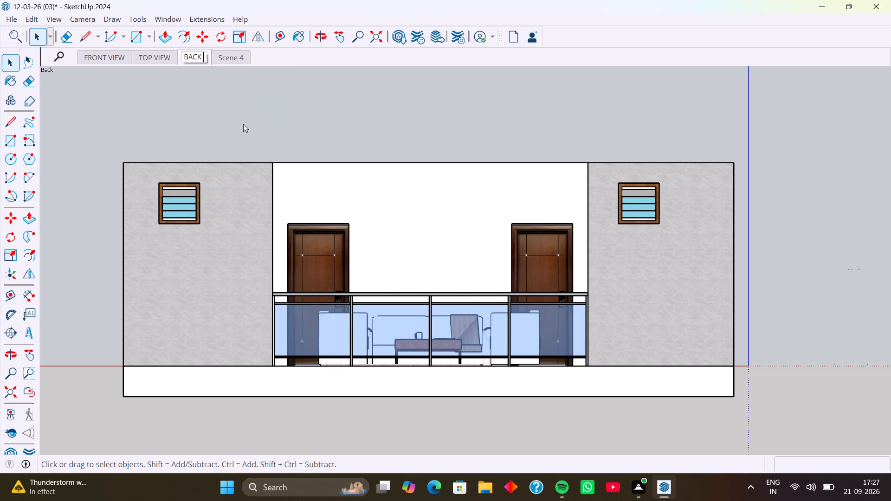
{"action": "type", "text": "VIEW"}
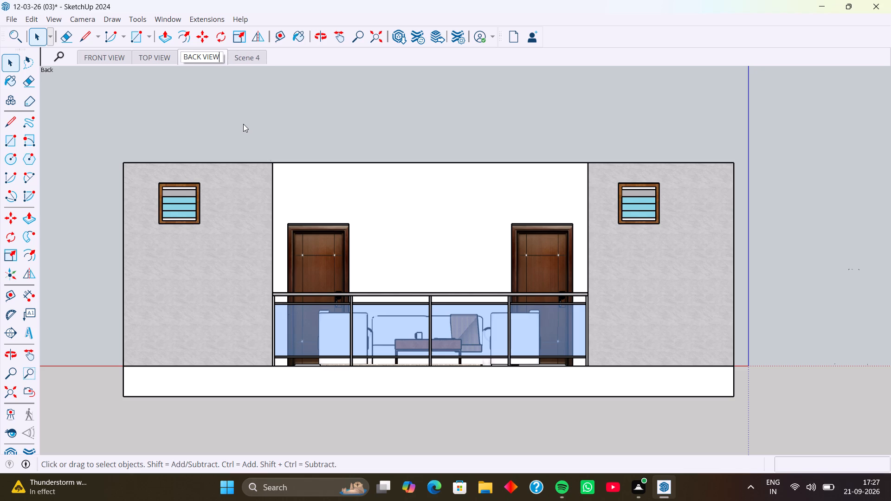
{"action": "key", "text": "Return"}
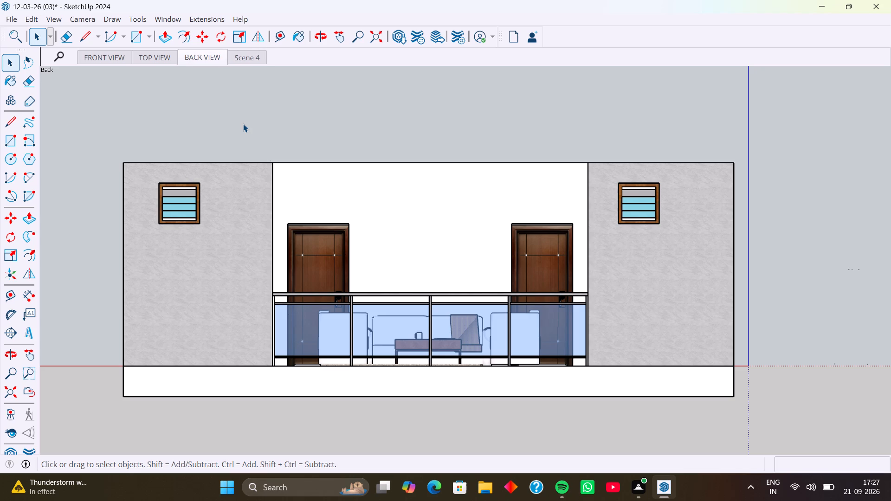
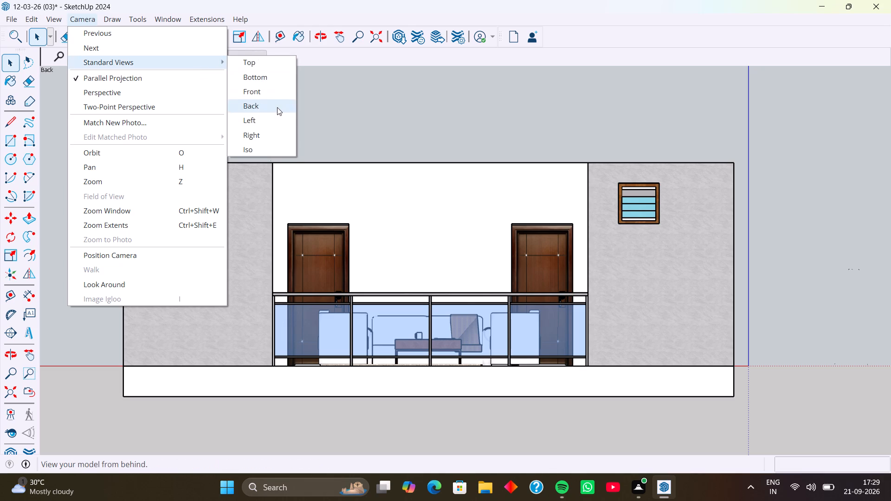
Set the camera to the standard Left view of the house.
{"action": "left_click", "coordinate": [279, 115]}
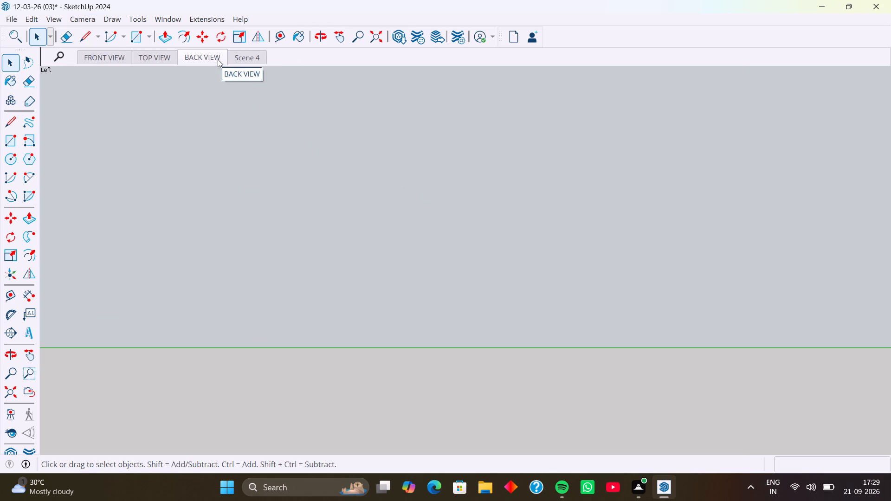
Set the camera to the standard Back view and update the BACK VIEW scene with it.
{"action": "left_click", "coordinate": [86, 20]}
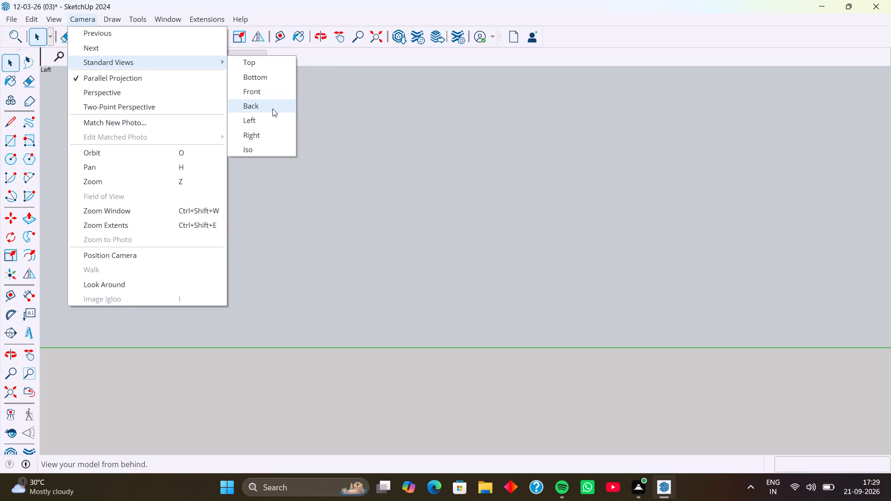
{"action": "left_click", "coordinate": [272, 109]}
{"action": "right_click", "coordinate": [207, 53]}
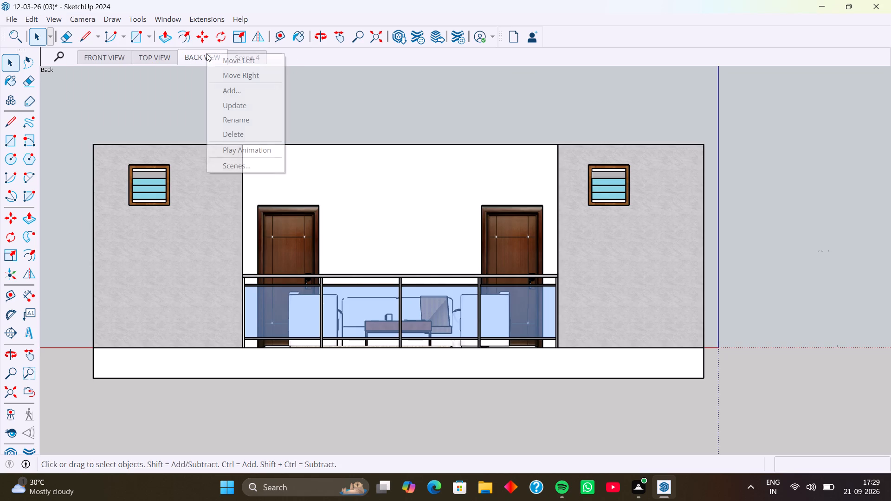
{"action": "left_click", "coordinate": [252, 104]}
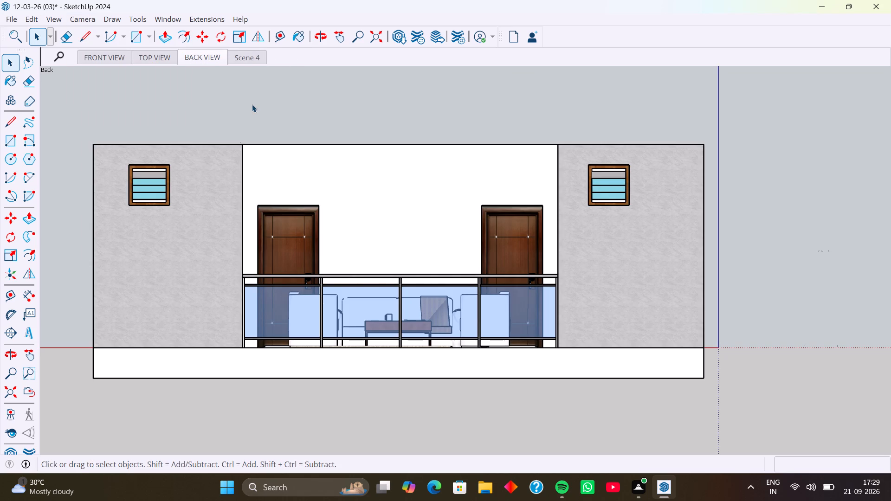
Open Scene 4 and set its camera to the standard Left view of the house.
{"action": "left_click", "coordinate": [242, 59]}
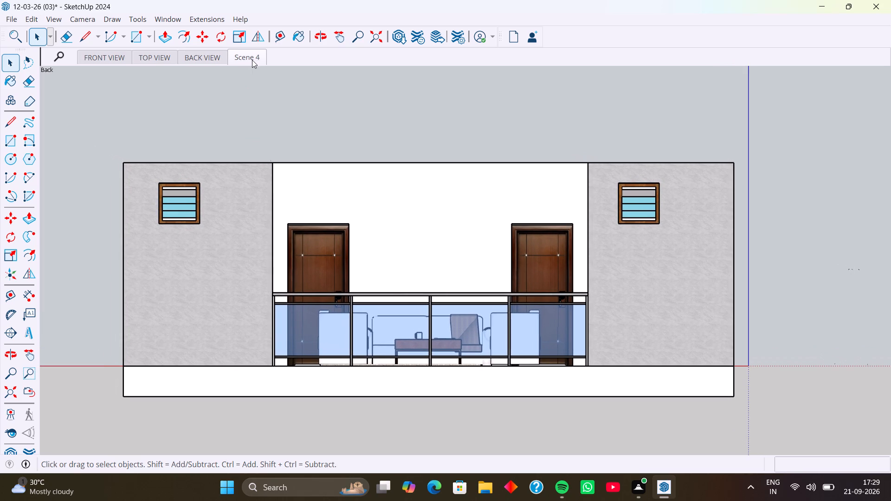
{"action": "right_click", "coordinate": [252, 60]}
{"action": "left_click", "coordinate": [252, 60]}
{"action": "left_click", "coordinate": [83, 17]}
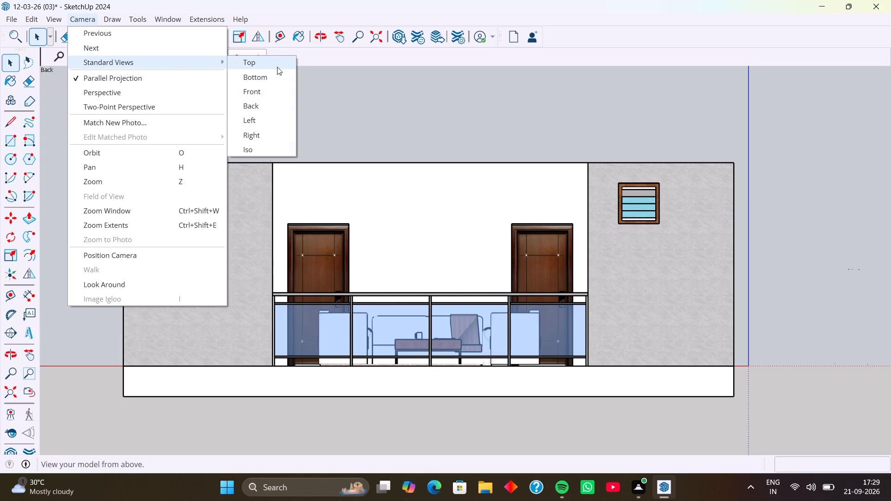
{"action": "left_click", "coordinate": [269, 124]}
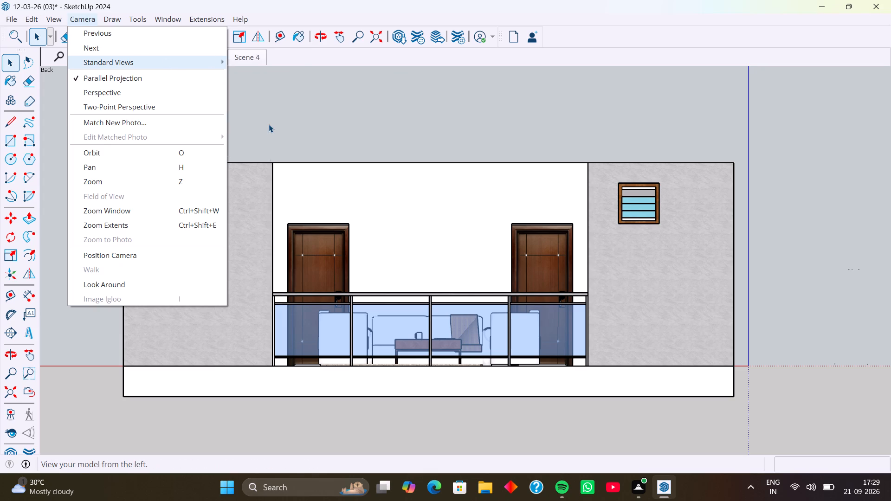
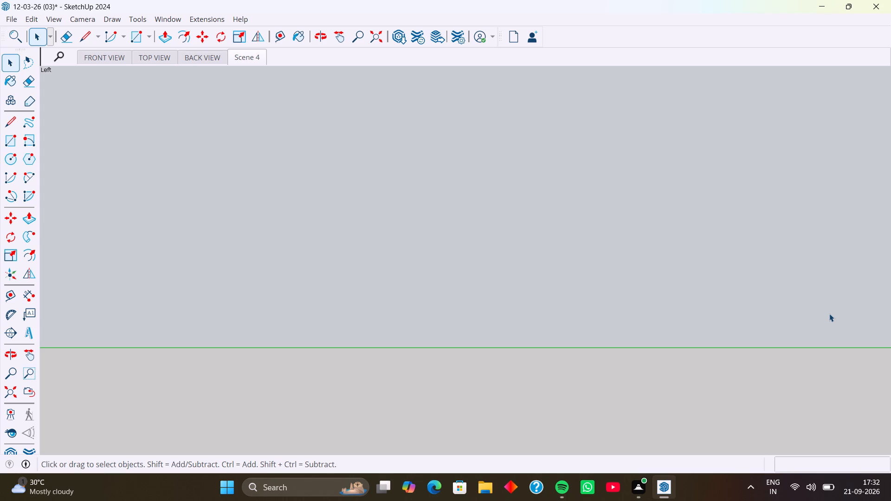
Frame the house's whole left elevation large in Scene 4, with a slight orbit off the straight side view.
{"action": "scroll", "coordinate": [401, 282], "scroll_direction": "down", "scroll_amount": 5}
{"action": "scroll", "coordinate": [342, 299], "scroll_direction": "down", "scroll_amount": 4}
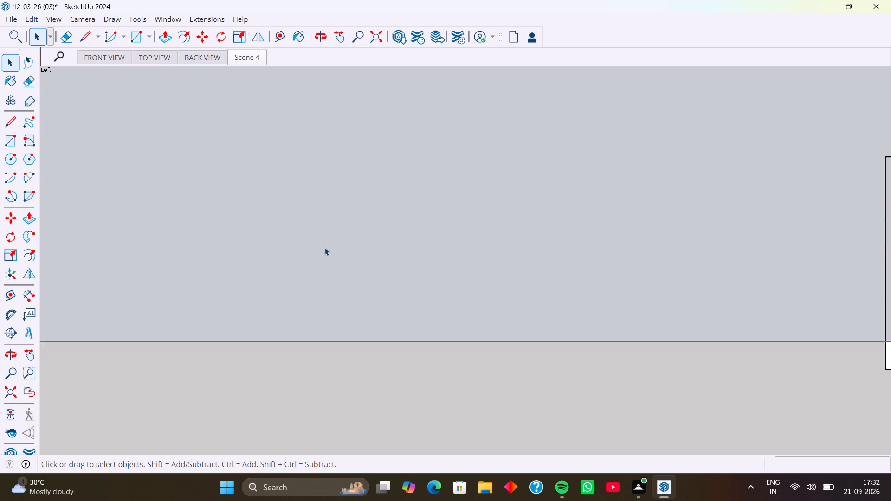
{"action": "left_click", "coordinate": [84, 21]}
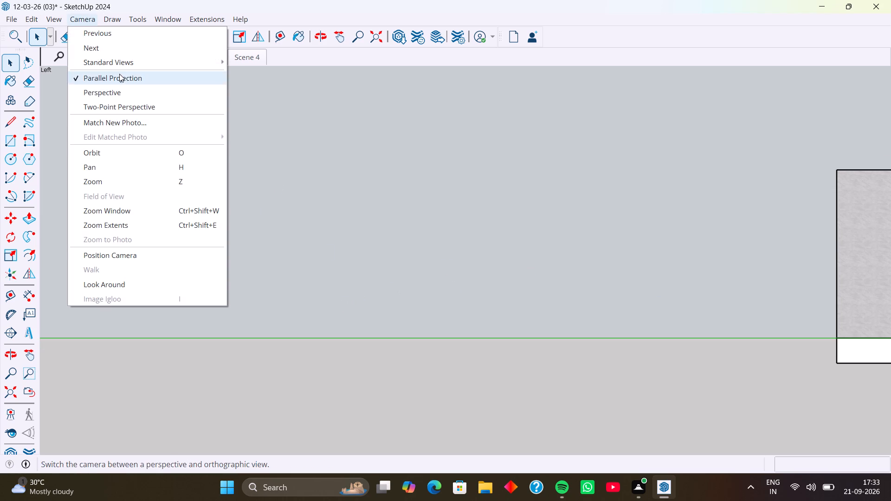
{"action": "left_click", "coordinate": [278, 122]}
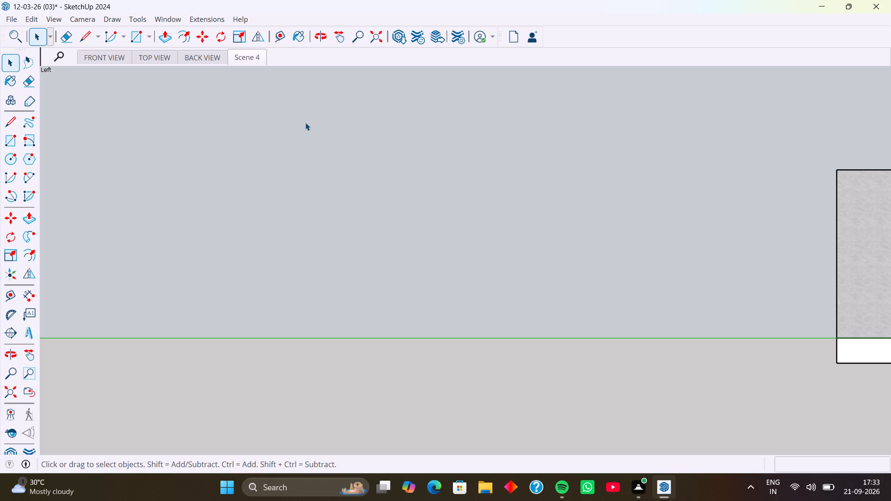
{"action": "scroll", "coordinate": [437, 247], "scroll_direction": "down", "scroll_amount": 3}
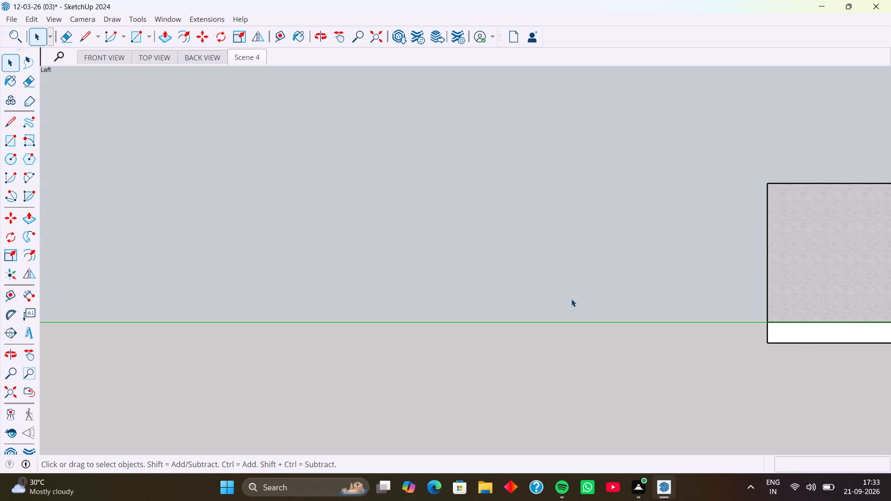
{"action": "scroll", "coordinate": [571, 299], "scroll_direction": "down", "scroll_amount": 12}
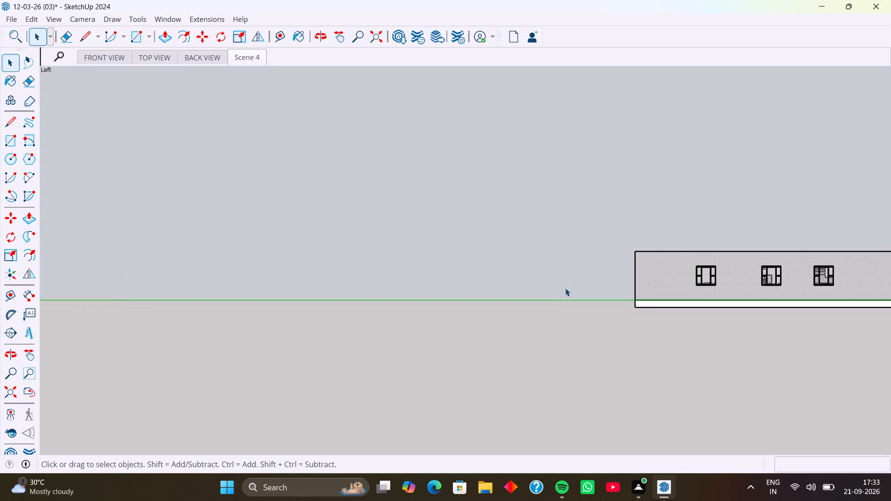
{"action": "middle_click_drag", "start_coordinate": [653, 275], "coordinate": [450, 330], "text": "shift"}
{"action": "scroll", "coordinate": [449, 330], "scroll_direction": "down", "scroll_amount": 1, "text": "shift"}
{"action": "scroll", "coordinate": [537, 340], "scroll_direction": "up", "scroll_amount": 2}
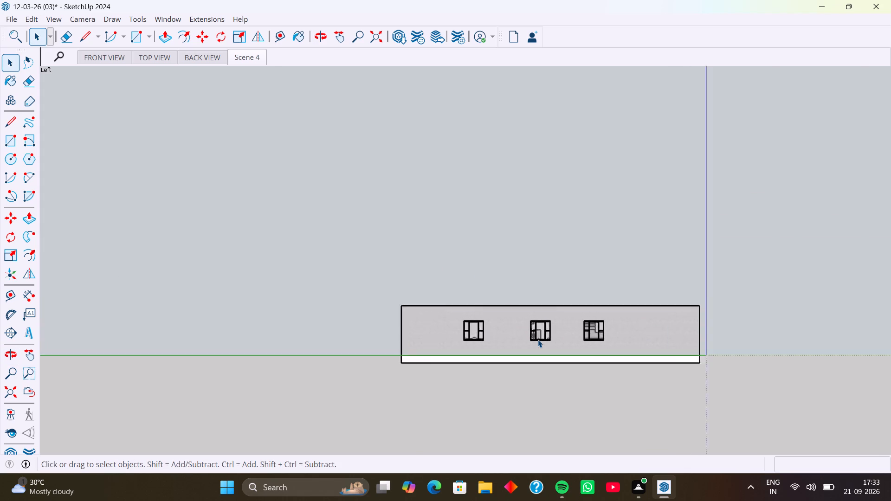
{"action": "scroll", "coordinate": [538, 340], "scroll_direction": "up", "scroll_amount": 7}
{"action": "middle_click_drag", "start_coordinate": [529, 340], "coordinate": [428, 338], "text": "shift"}
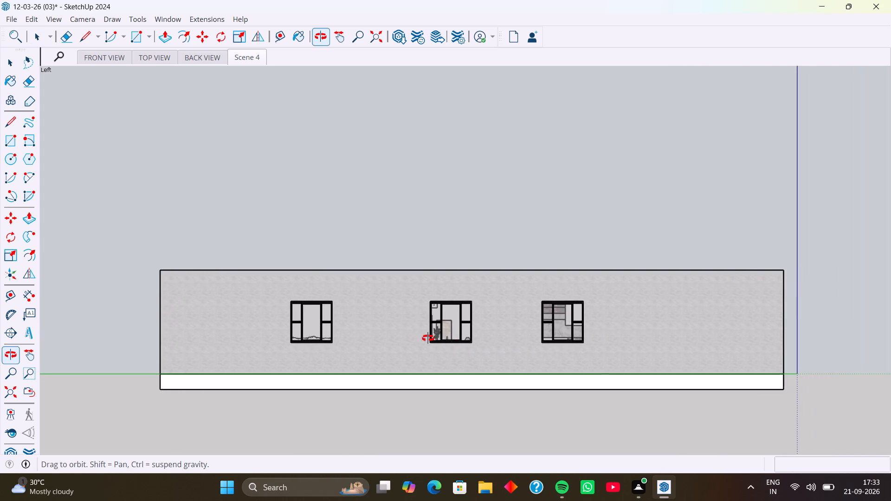
{"action": "middle_click_drag", "start_coordinate": [428, 338], "coordinate": [430, 338], "text": "shift"}
{"action": "scroll", "coordinate": [433, 338], "scroll_direction": "up", "scroll_amount": 1}
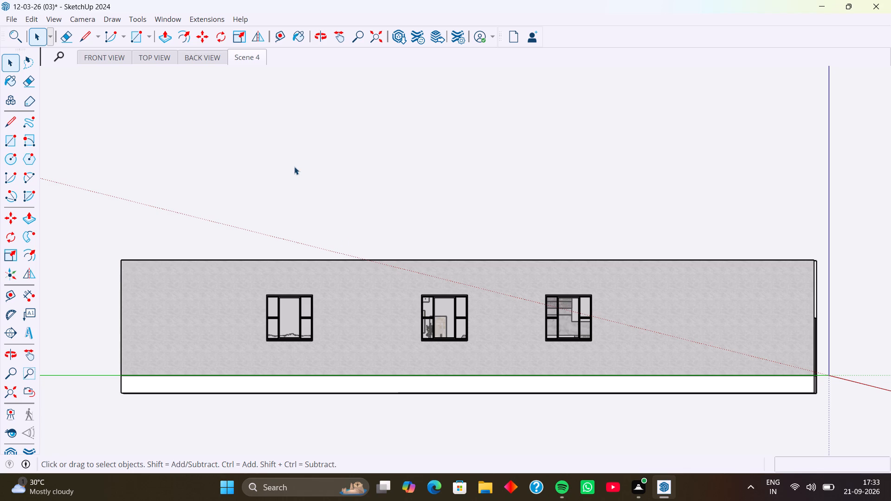
Rename Scene 4 as LEFT VIEW and update the scene with the framed left elevation.
{"action": "right_click", "coordinate": [258, 58]}
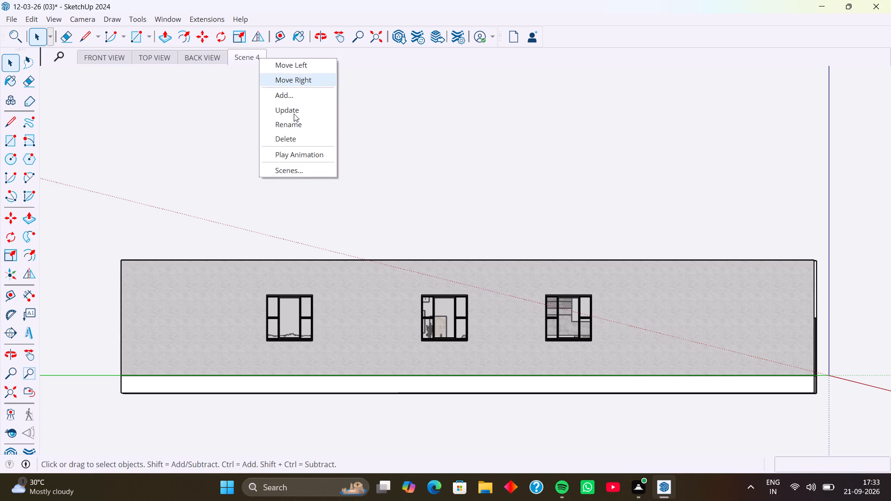
{"action": "left_click", "coordinate": [297, 124]}
{"action": "key", "text": "BackSpace"}
{"action": "key", "text": "BackSpace"}
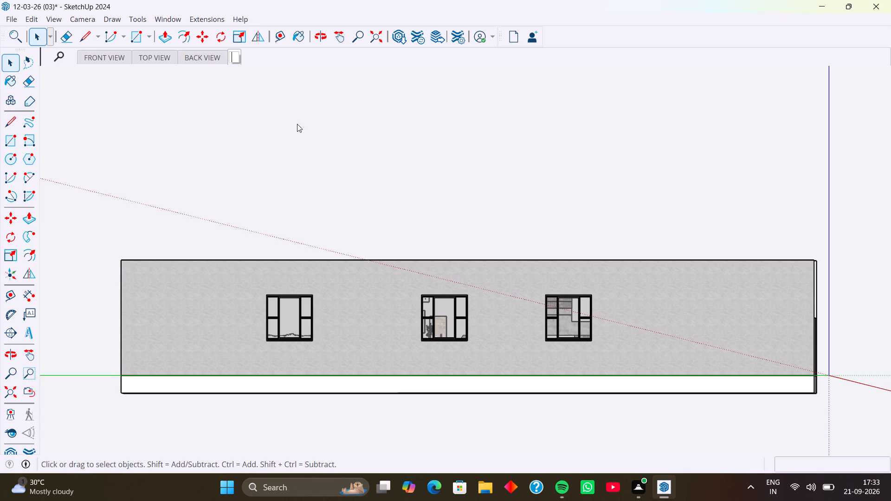
{"action": "type", "text": "LEFT"}
{"action": "key", "text": "space"}
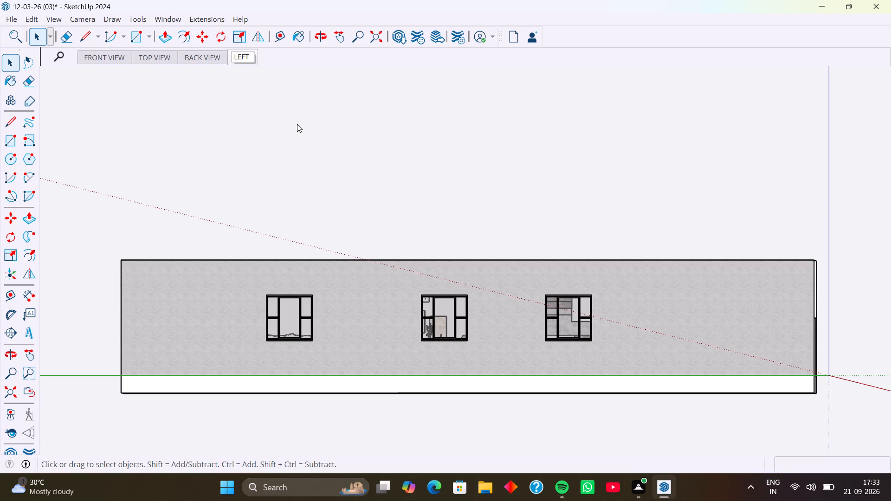
{"action": "type", "text": "VI"}
{"action": "type", "text": "EW"}
{"action": "key", "text": "Return"}
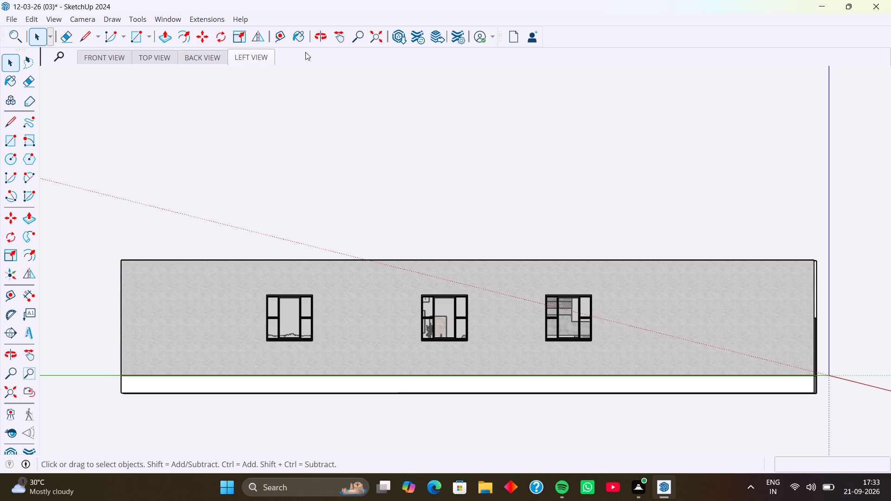
{"action": "right_click", "coordinate": [258, 59]}
{"action": "left_click", "coordinate": [310, 116]}
Review the FRONT VIEW, TOP VIEW, BACK VIEW and LEFT VIEW scenes one after another.
{"action": "left_click", "coordinate": [112, 59]}
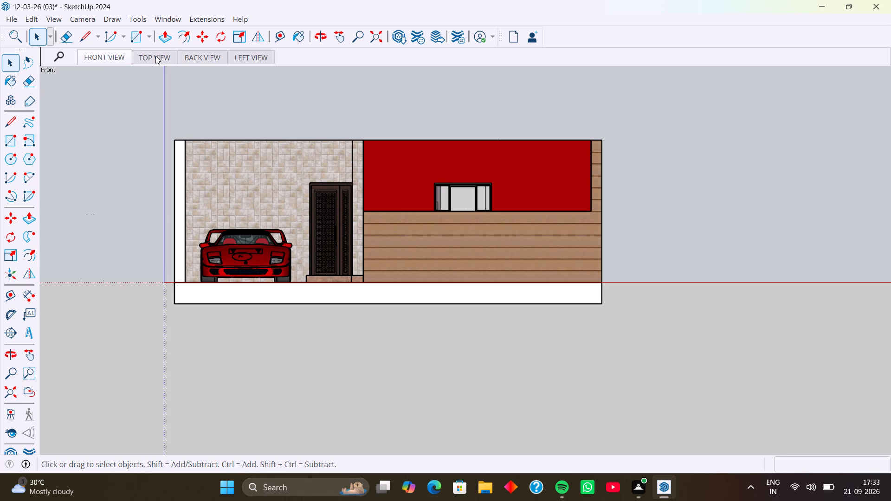
{"action": "left_click", "coordinate": [155, 56]}
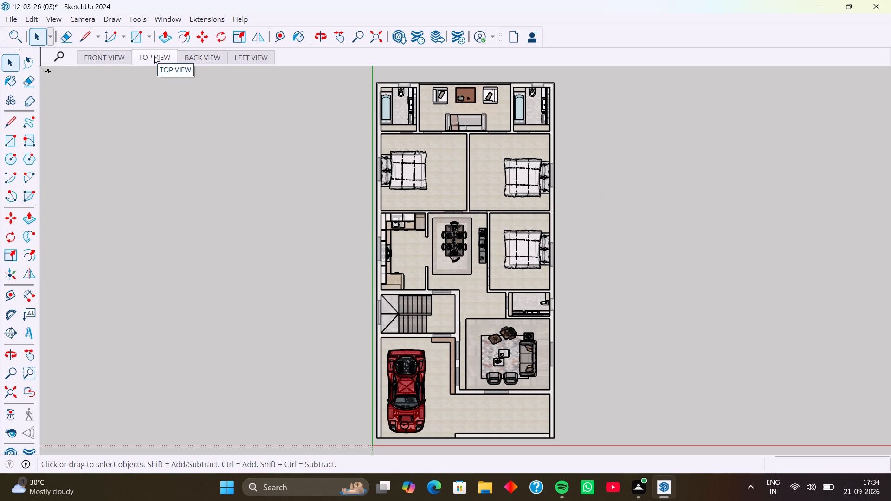
{"action": "left_click", "coordinate": [201, 57]}
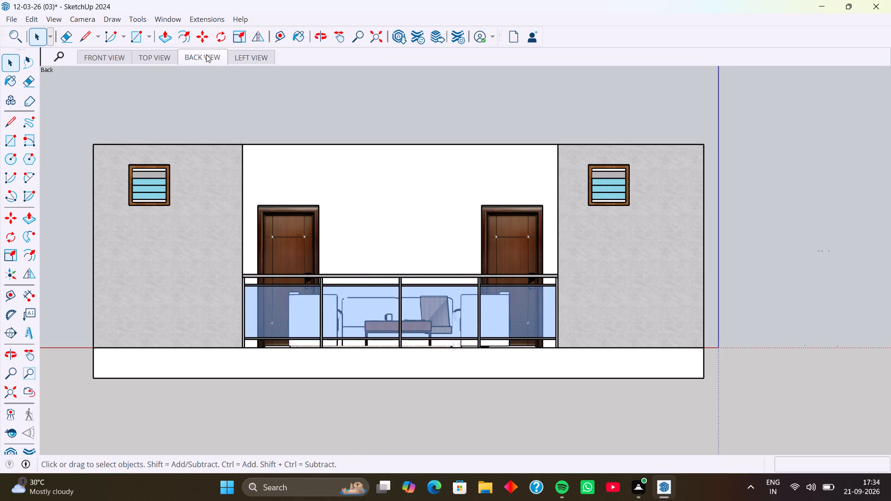
{"action": "left_click", "coordinate": [245, 57]}
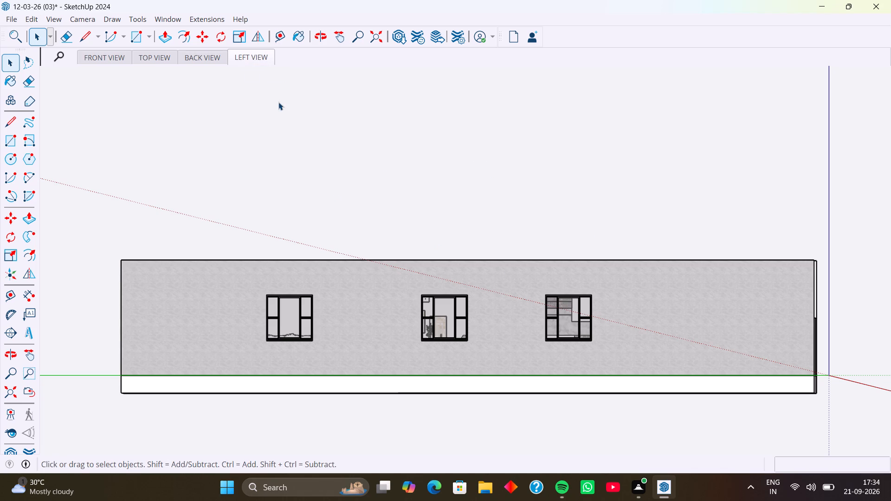
Add a new scene after LEFT VIEW and set the camera to the standard Top view, framing the whole floor plan.
{"action": "right_click", "coordinate": [257, 57]}
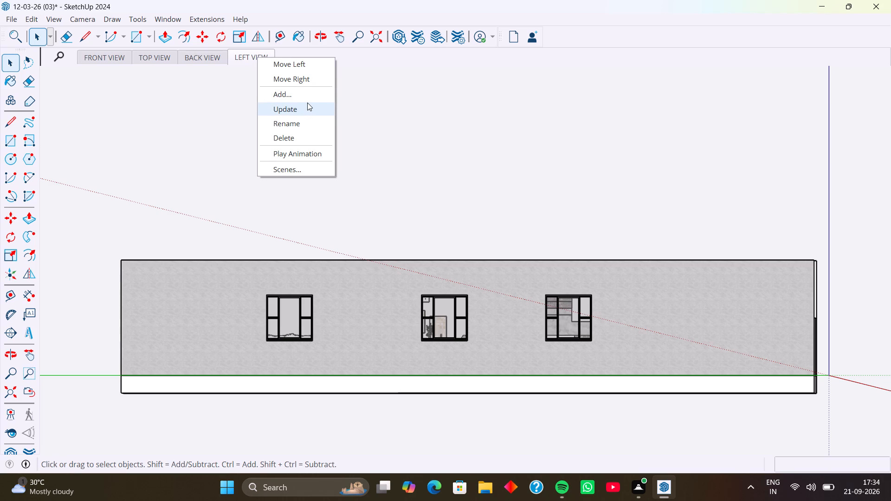
{"action": "left_click", "coordinate": [309, 93]}
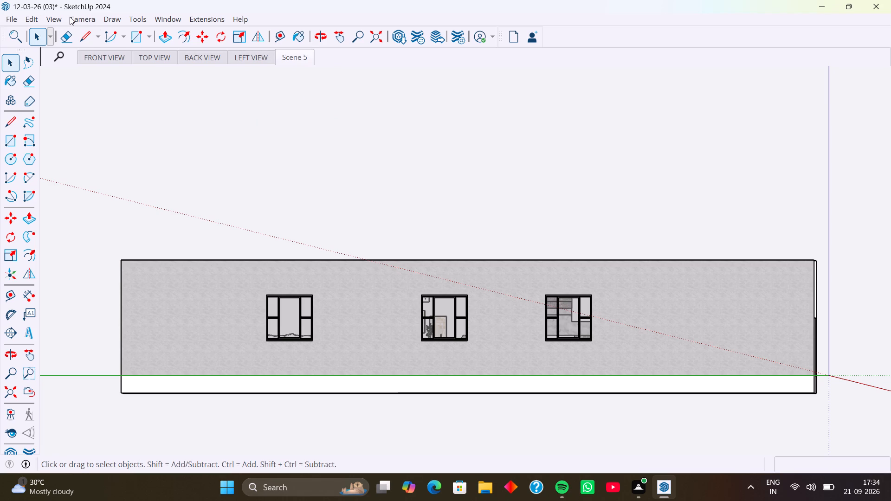
{"action": "left_click", "coordinate": [90, 20]}
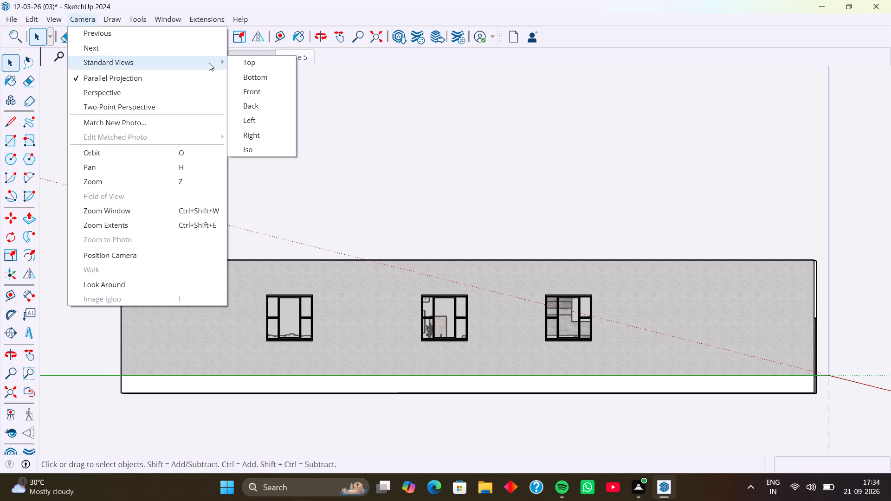
{"action": "left_click", "coordinate": [265, 65]}
{"action": "scroll", "coordinate": [306, 135], "scroll_direction": "down", "scroll_amount": 2}
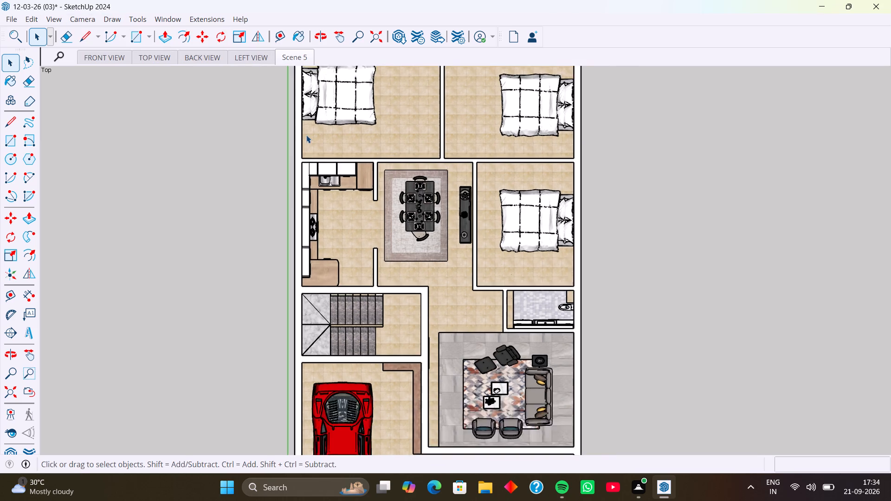
{"action": "scroll", "coordinate": [306, 135], "scroll_direction": "down", "scroll_amount": 7}
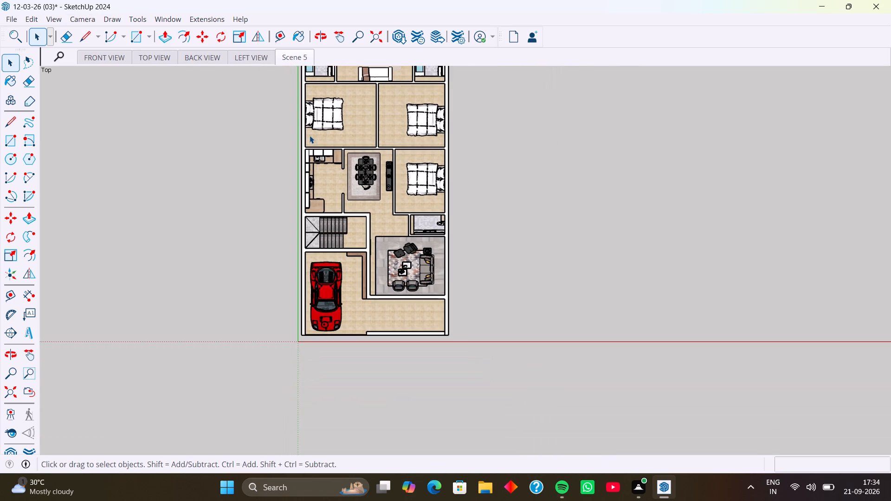
{"action": "scroll", "coordinate": [310, 135], "scroll_direction": "down", "scroll_amount": 1}
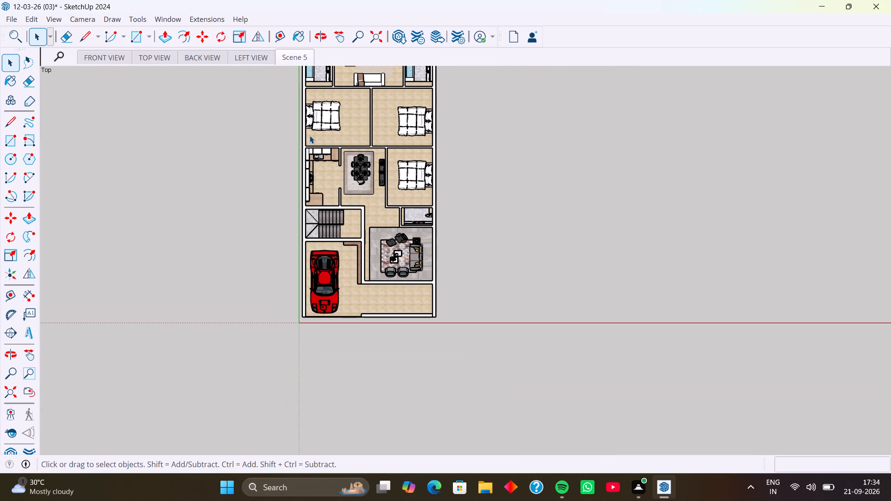
{"action": "middle_click_drag", "start_coordinate": [310, 135], "coordinate": [299, 185], "text": "shift"}
{"action": "scroll", "coordinate": [299, 185], "scroll_direction": "up", "scroll_amount": 2}
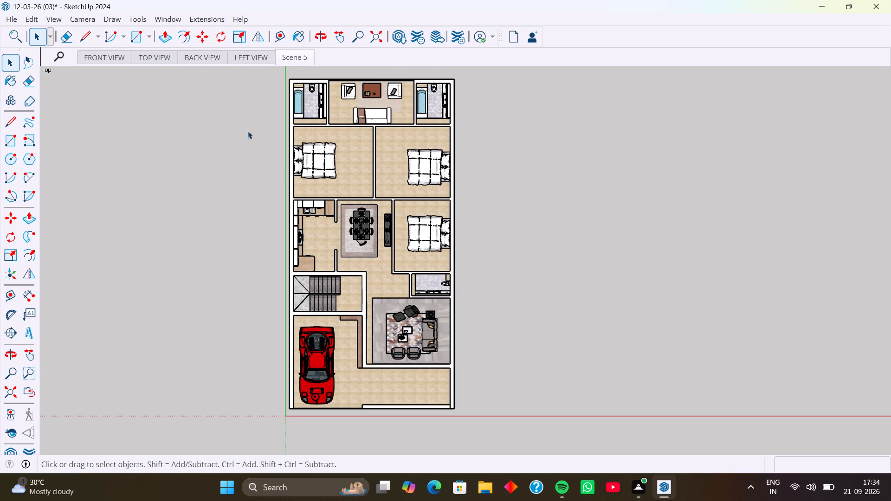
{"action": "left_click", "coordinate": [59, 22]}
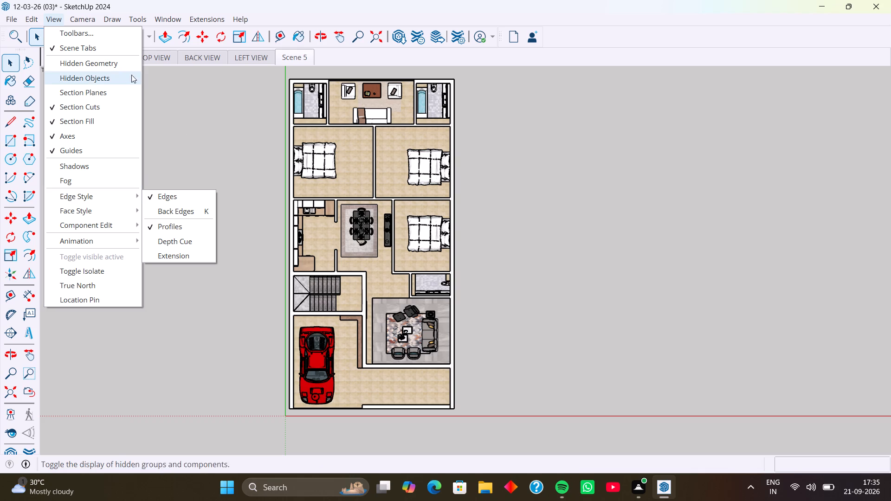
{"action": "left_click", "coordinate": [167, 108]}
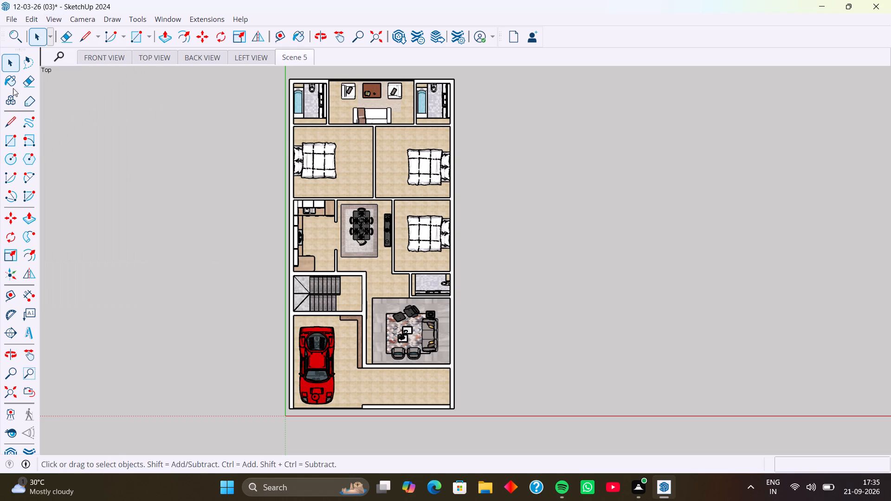
Activate the Paint Bucket to bring up the tray with the style and material settings.
{"action": "left_click", "coordinate": [12, 78]}
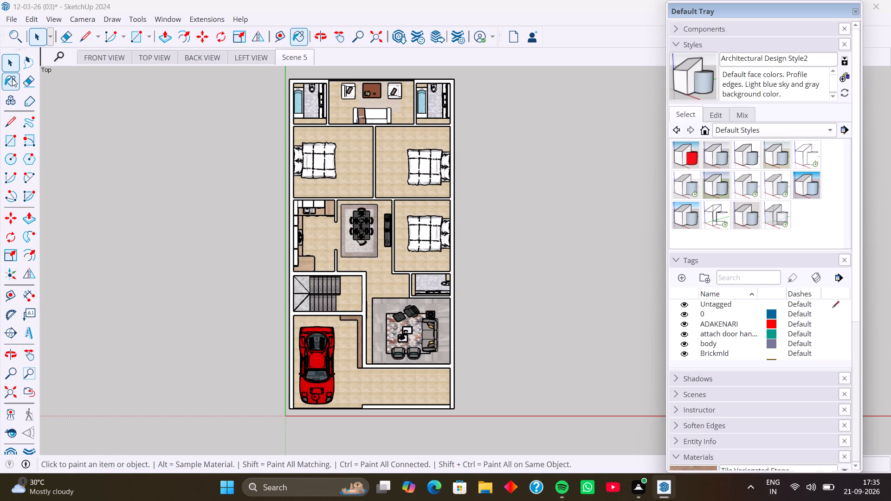
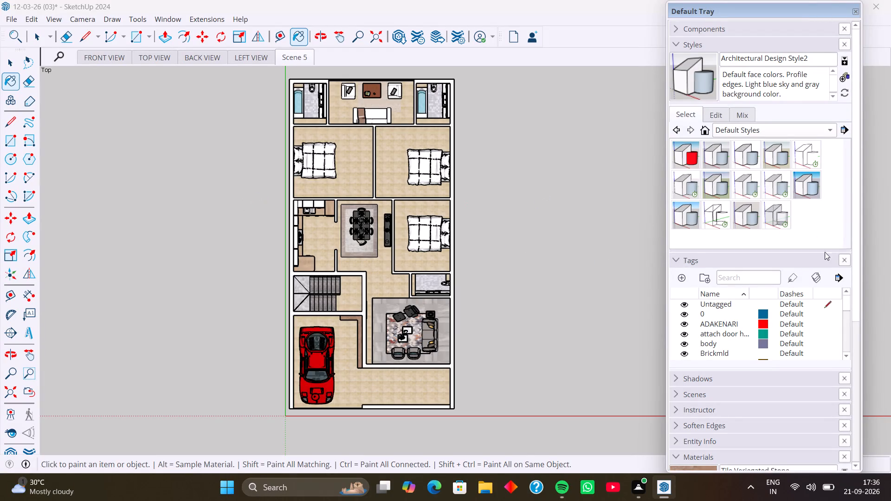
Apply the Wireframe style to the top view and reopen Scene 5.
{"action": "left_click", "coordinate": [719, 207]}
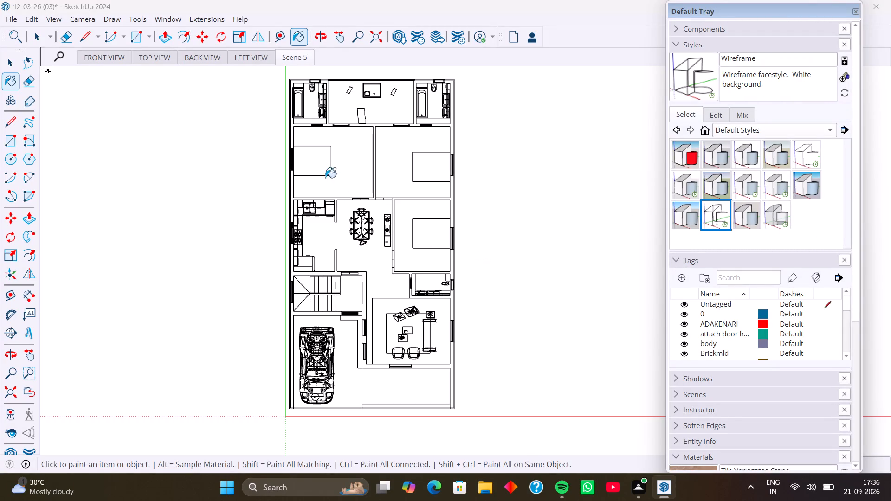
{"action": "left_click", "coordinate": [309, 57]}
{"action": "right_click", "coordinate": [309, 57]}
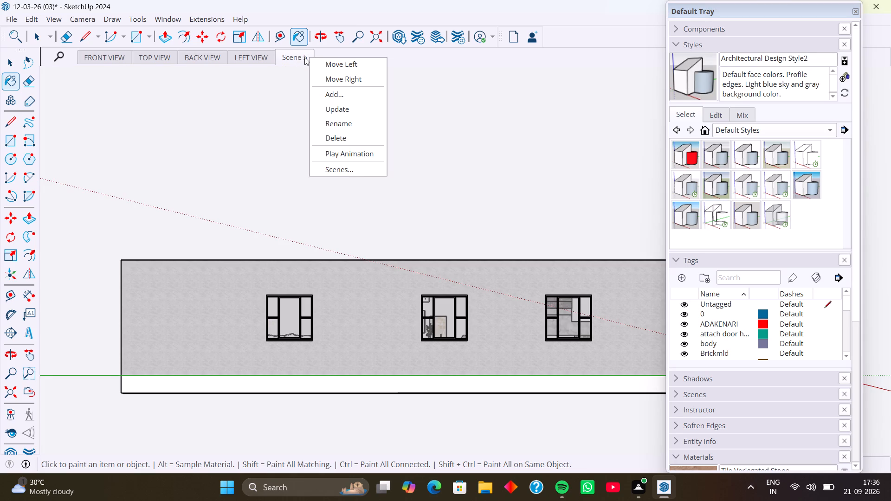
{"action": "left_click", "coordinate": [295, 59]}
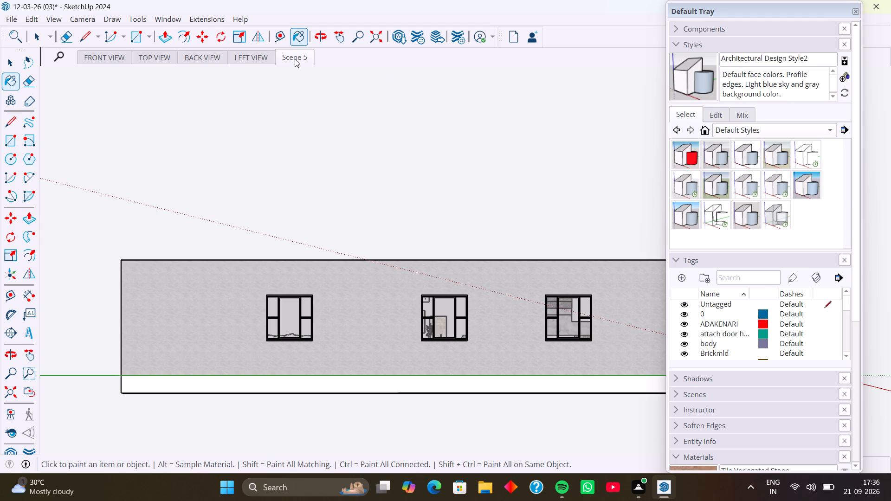
Set the camera to the standard Top view for Scene 5 and frame the whole floor plan.
{"action": "left_click", "coordinate": [86, 18]}
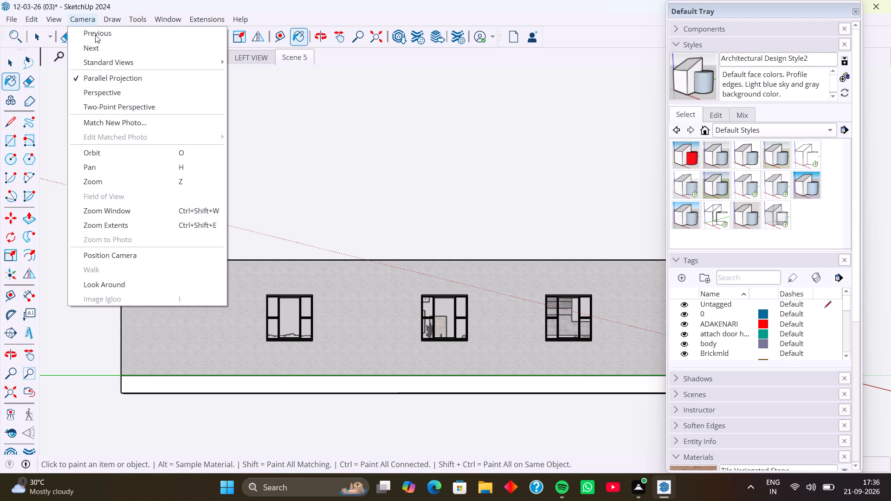
{"action": "left_click", "coordinate": [248, 64]}
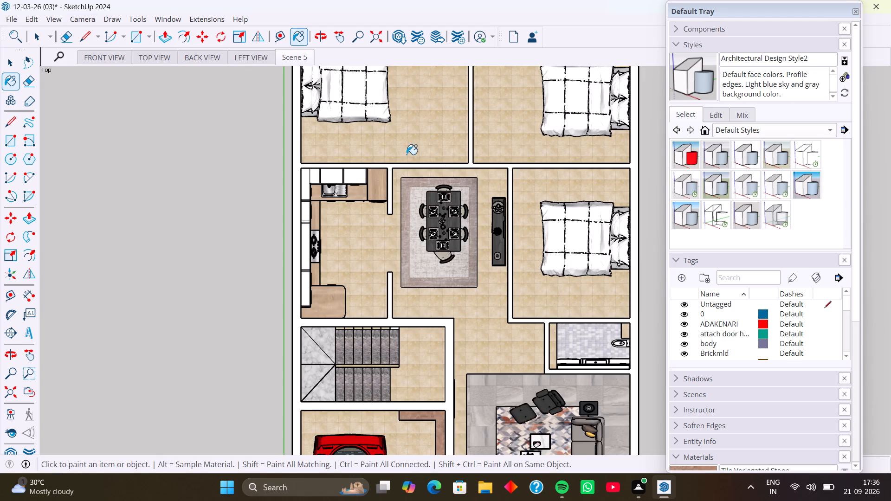
{"action": "scroll", "coordinate": [450, 173], "scroll_direction": "down", "scroll_amount": 7}
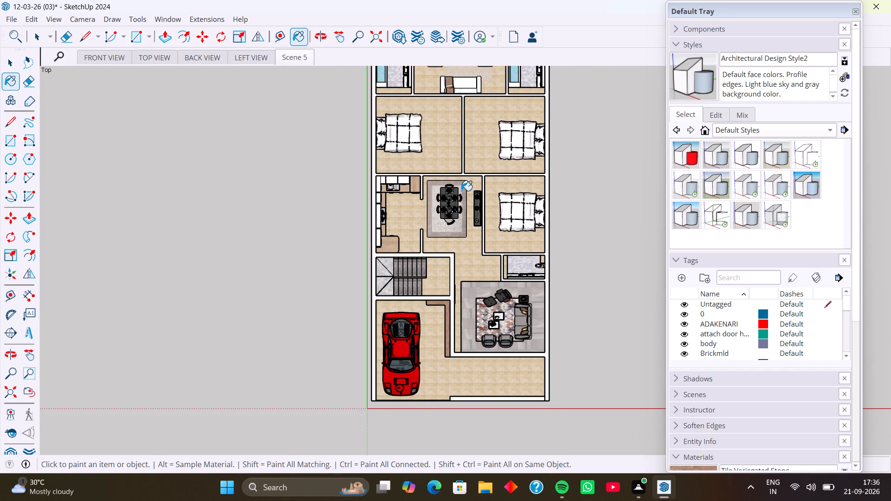
{"action": "scroll", "coordinate": [461, 191], "scroll_direction": "down", "scroll_amount": 1}
{"action": "middle_click_drag", "start_coordinate": [461, 191], "coordinate": [402, 217], "text": "shift"}
{"action": "scroll", "coordinate": [403, 214], "scroll_direction": "up", "scroll_amount": 1}
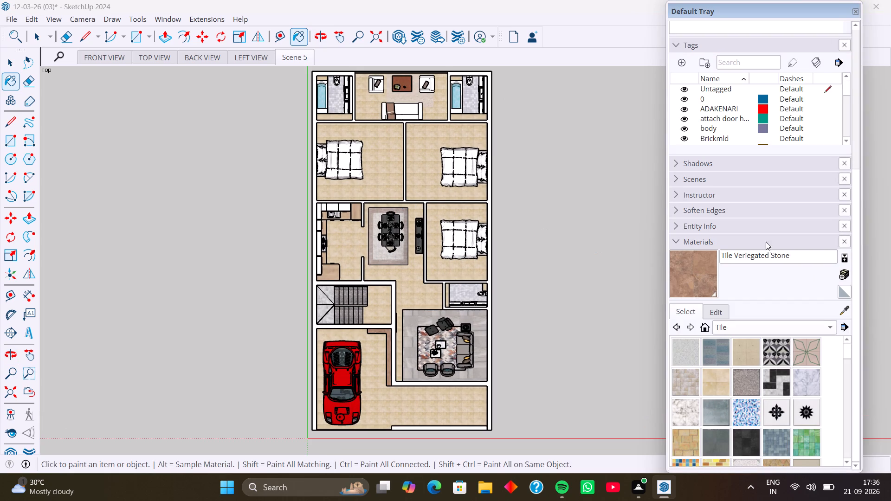
Apply the Wireframe style from Default Styles to the floor plan and update Scene 5 with it.
{"action": "scroll", "coordinate": [723, 232], "scroll_direction": "down", "scroll_amount": 4}
{"action": "scroll", "coordinate": [721, 223], "scroll_direction": "up", "scroll_amount": 6}
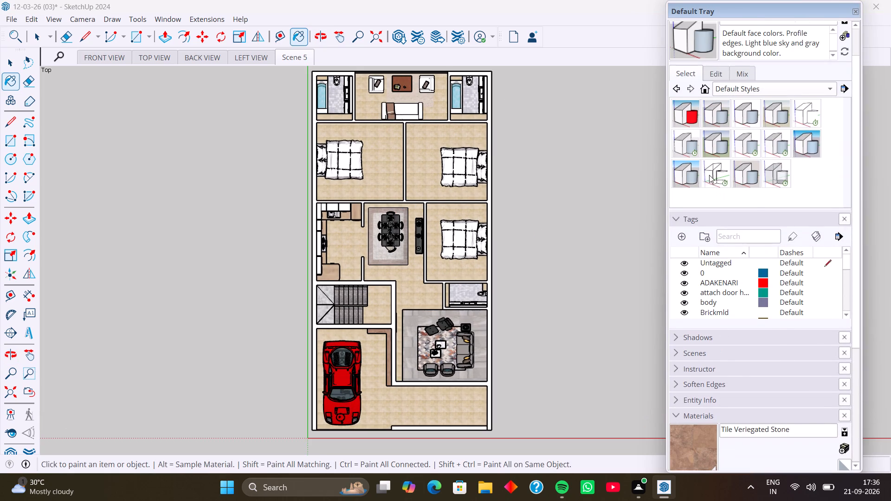
{"action": "left_click", "coordinate": [713, 173]}
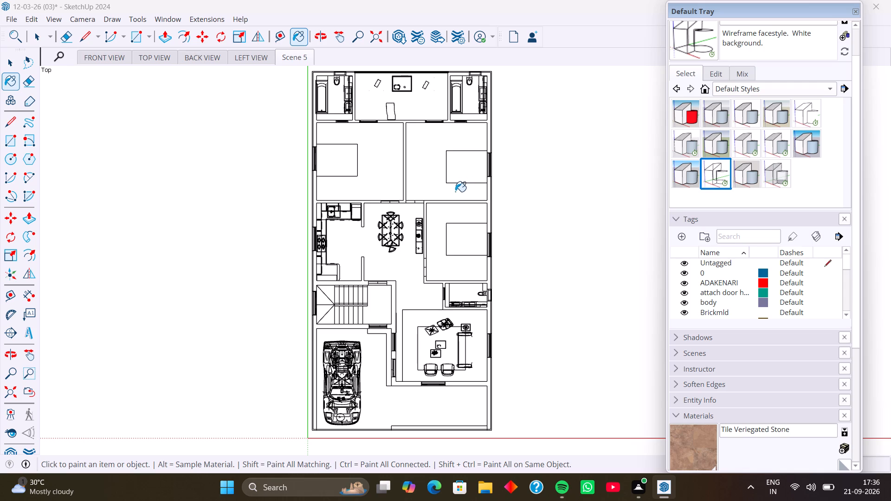
{"action": "right_click", "coordinate": [289, 65]}
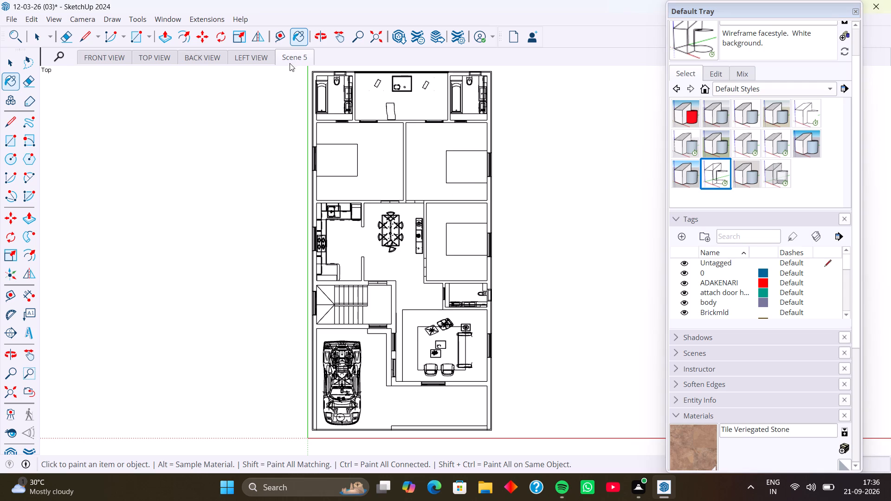
{"action": "right_click", "coordinate": [293, 58]}
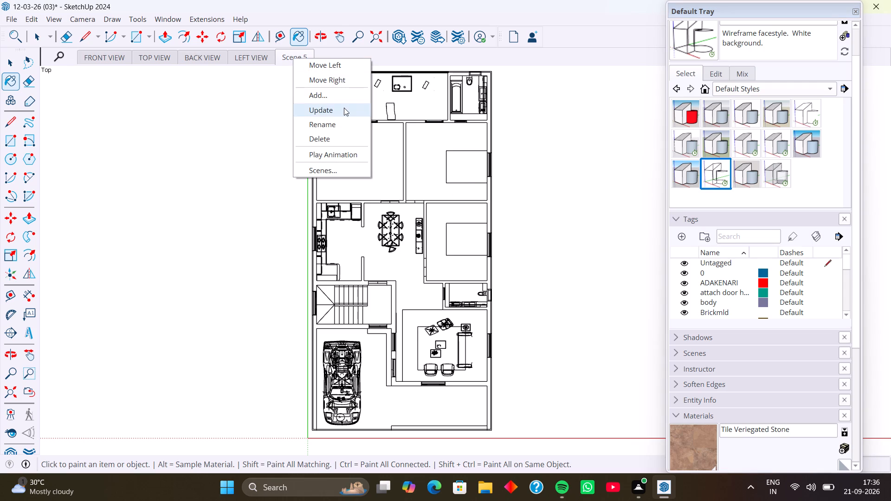
{"action": "left_click", "coordinate": [344, 108]}
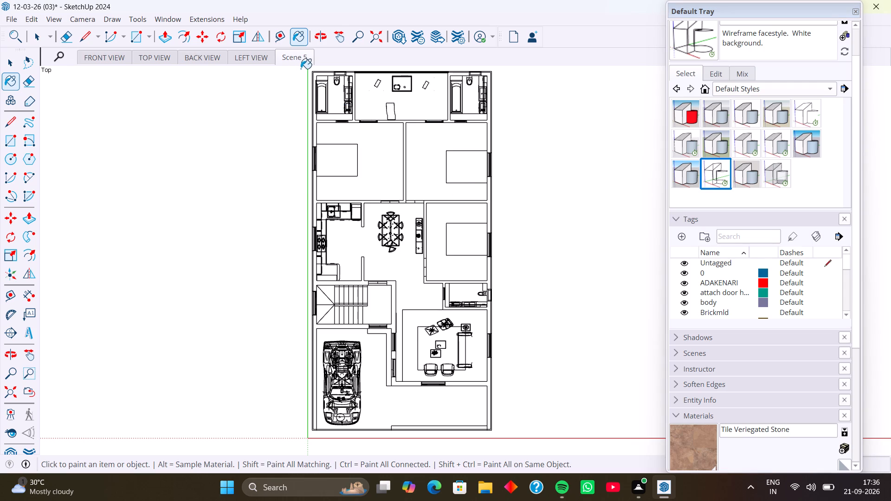
Rename Scene 5 as TOP VIEW IN 2D and return to the Select tool.
{"action": "right_click", "coordinate": [306, 55]}
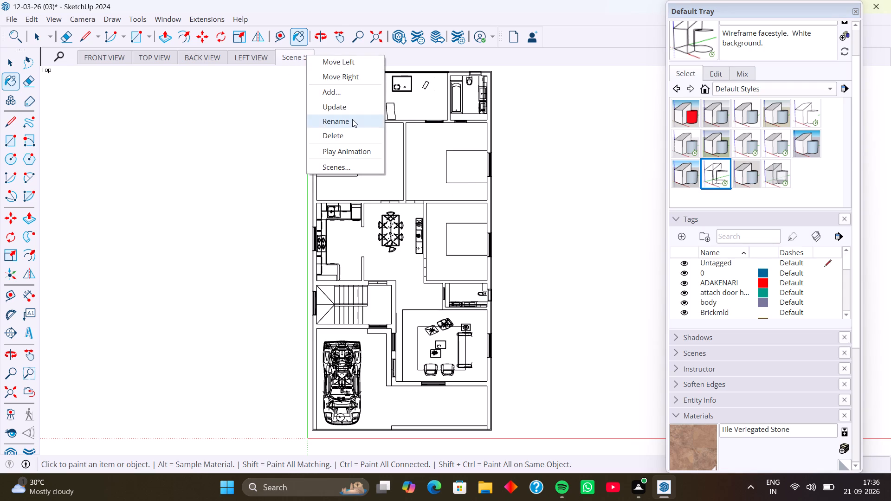
{"action": "left_click", "coordinate": [352, 119]}
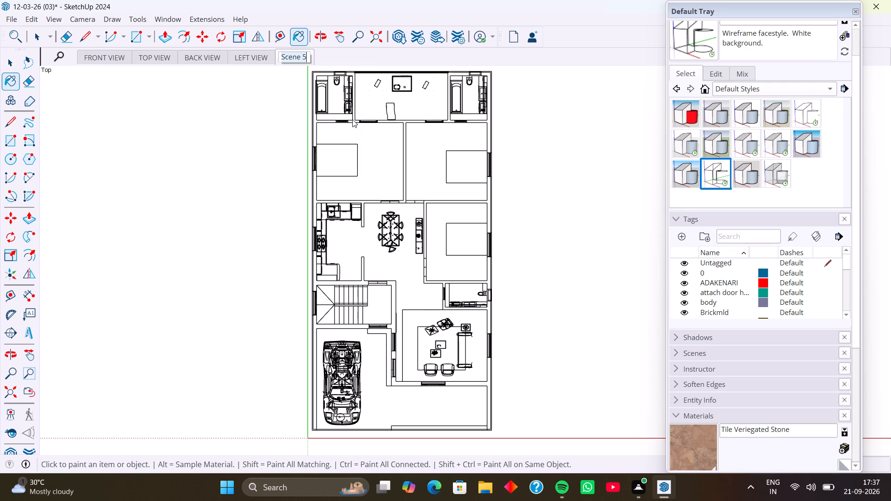
{"action": "type", "text": "TOP VT"}
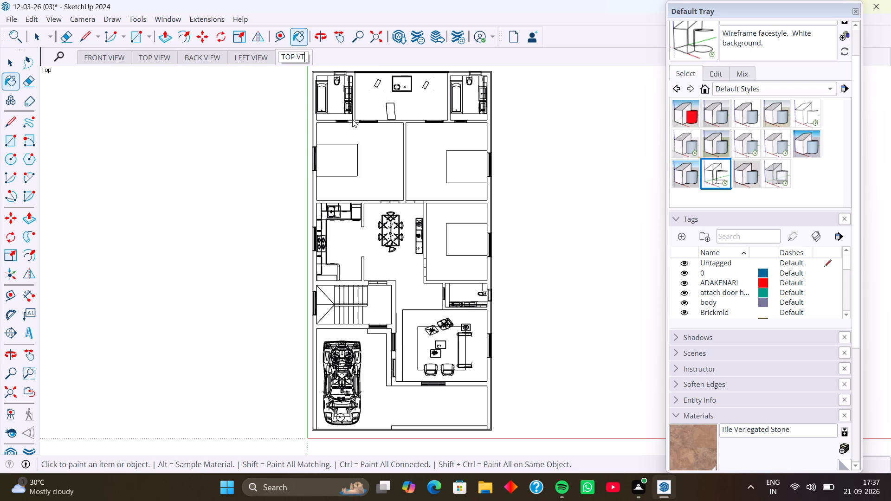
{"action": "key", "text": "BackSpace"}
{"action": "type", "text": "IEW"}
{"action": "key", "text": "space"}
{"action": "type", "text": "IN 2"}
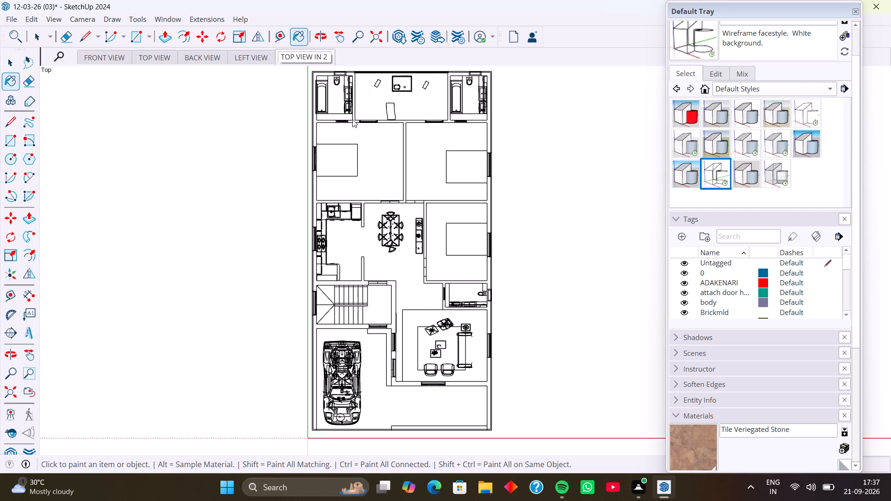
{"action": "key", "text": "d"}
{"action": "key", "text": "Return"}
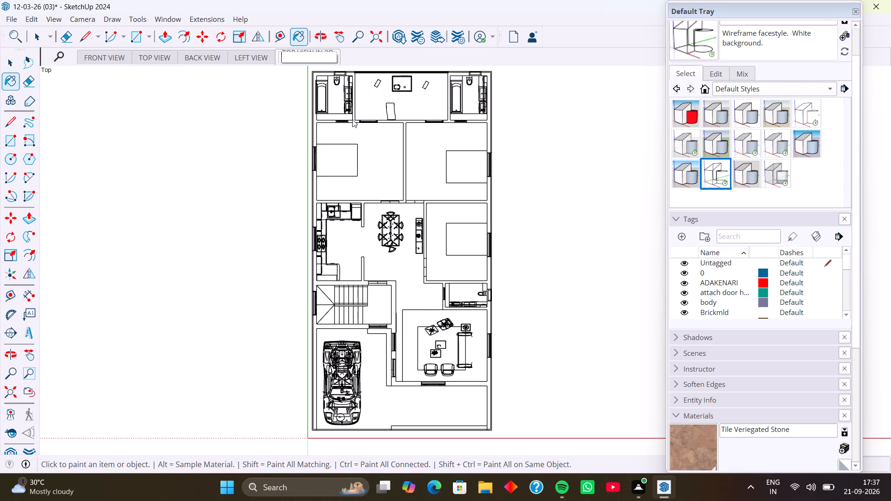
{"action": "key", "text": "Return"}
{"action": "key", "text": "BackSpace"}
{"action": "key", "text": "BackSpace"}
{"action": "key", "text": "Return"}
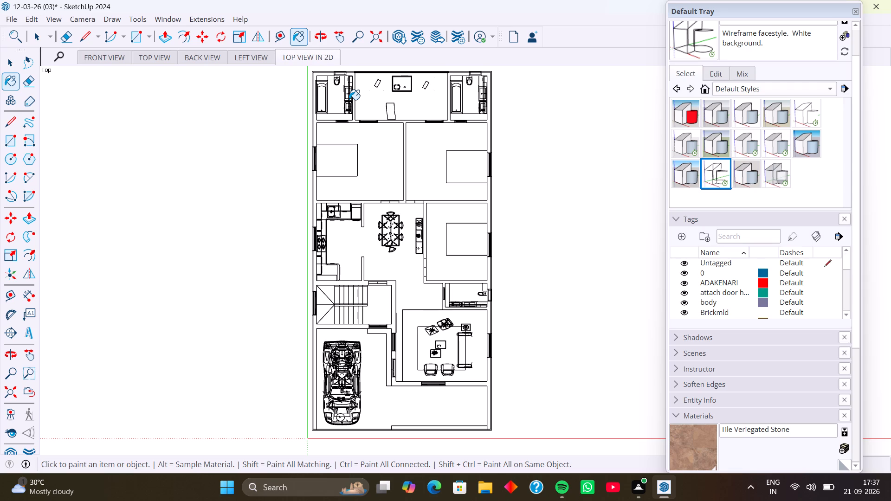
{"action": "key", "text": "space"}
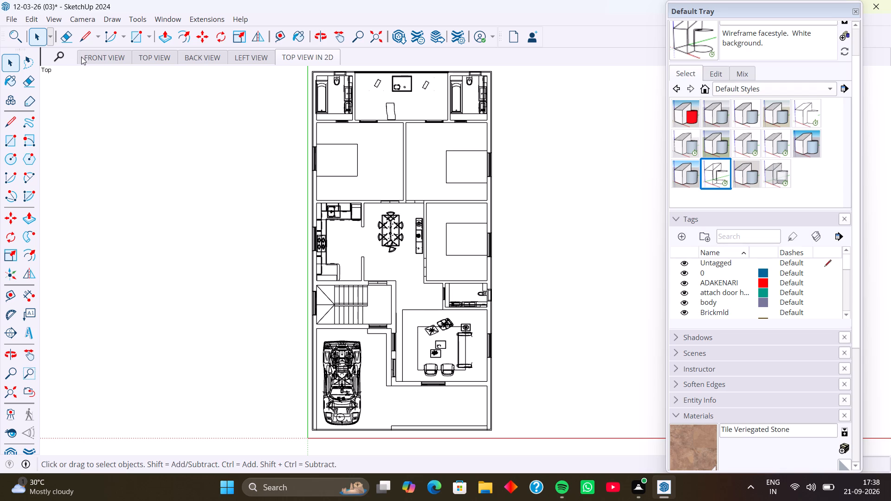
From the FRONT VIEW scene, set up a Microsoft Print to PDF print of scenes 1 to 5 with 5 copies and open its preview.
{"action": "left_click", "coordinate": [120, 55]}
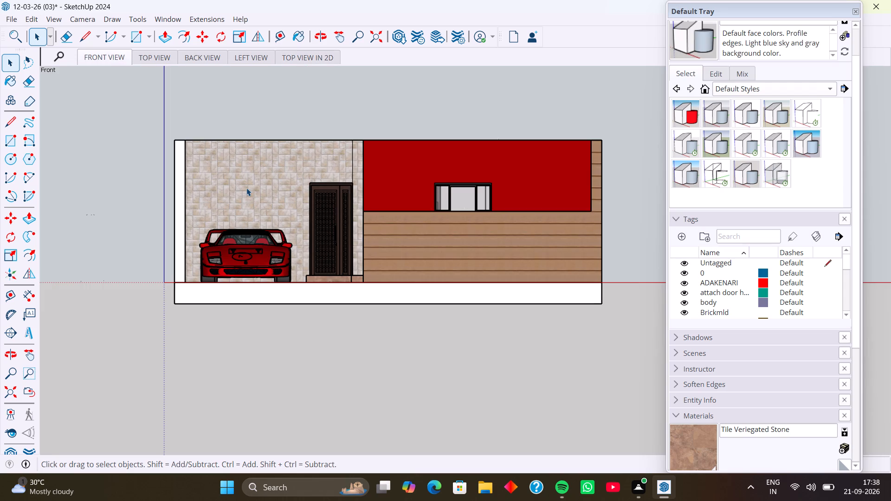
{"action": "key", "text": "ctrl+p"}
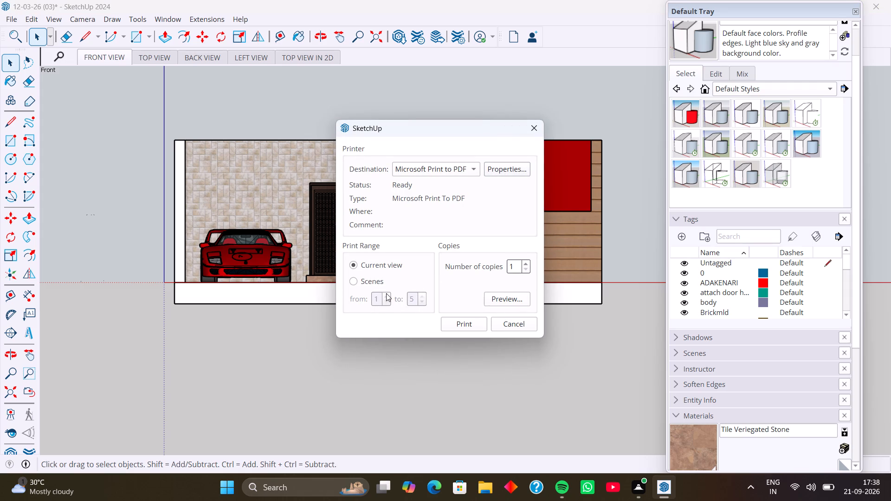
{"action": "left_click", "coordinate": [354, 283]}
{"action": "left_click", "coordinate": [527, 264]}
{"action": "triple_click", "coordinate": [527, 264]}
{"action": "left_click", "coordinate": [520, 300]}
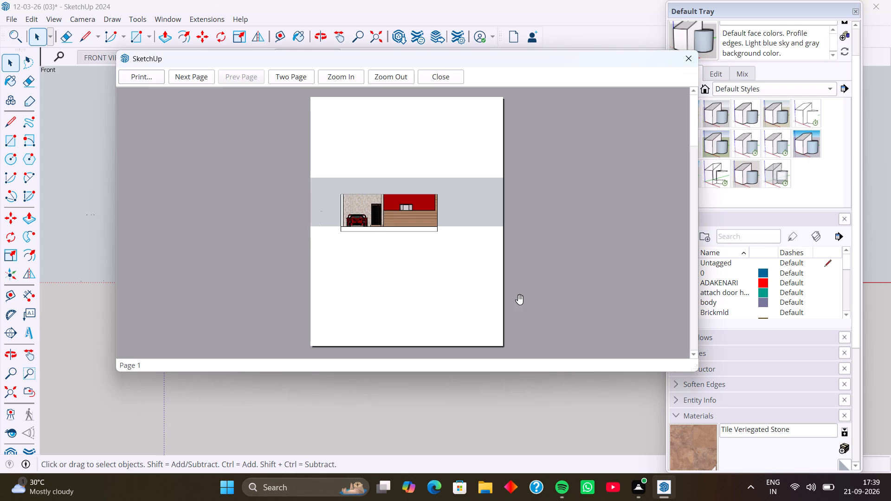
Page forward and back through the print preview to examine how each scene is laid out on its page.
{"action": "scroll", "coordinate": [403, 217], "scroll_direction": "up", "scroll_amount": 3}
{"action": "scroll", "coordinate": [403, 217], "scroll_direction": "down", "scroll_amount": 1}
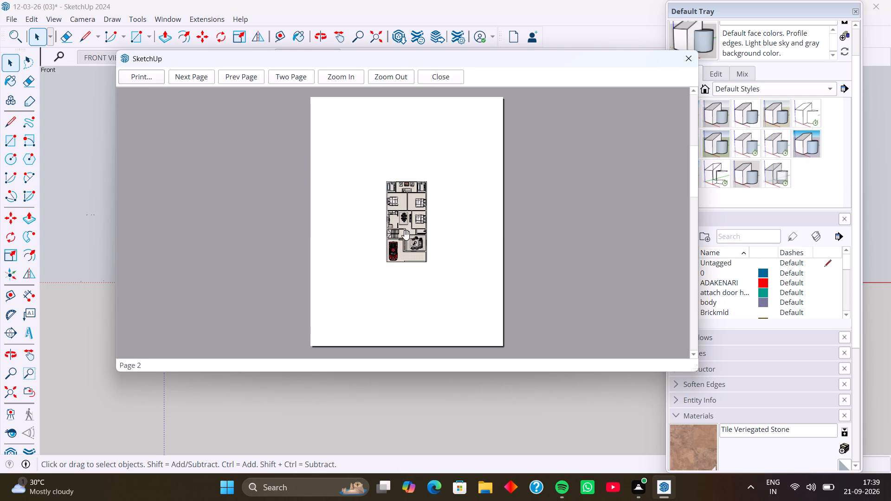
{"action": "scroll", "coordinate": [409, 236], "scroll_direction": "down", "scroll_amount": 5}
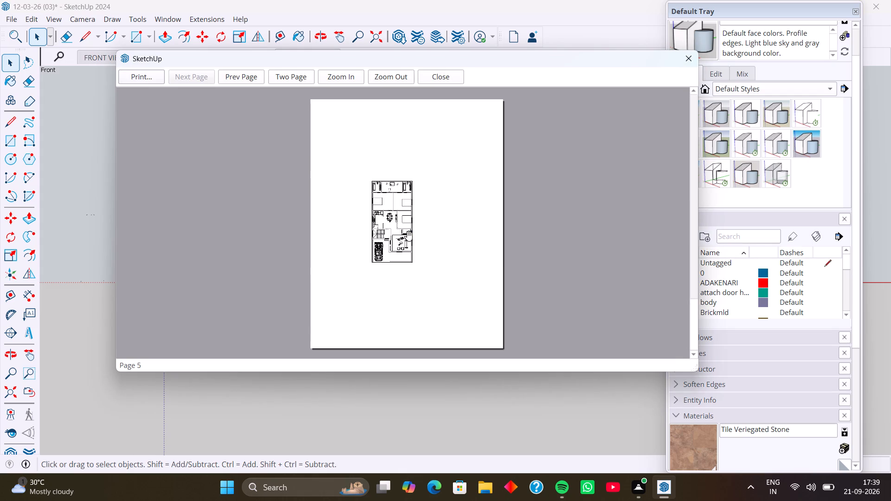
{"action": "scroll", "coordinate": [409, 236], "scroll_direction": "up", "scroll_amount": 12}
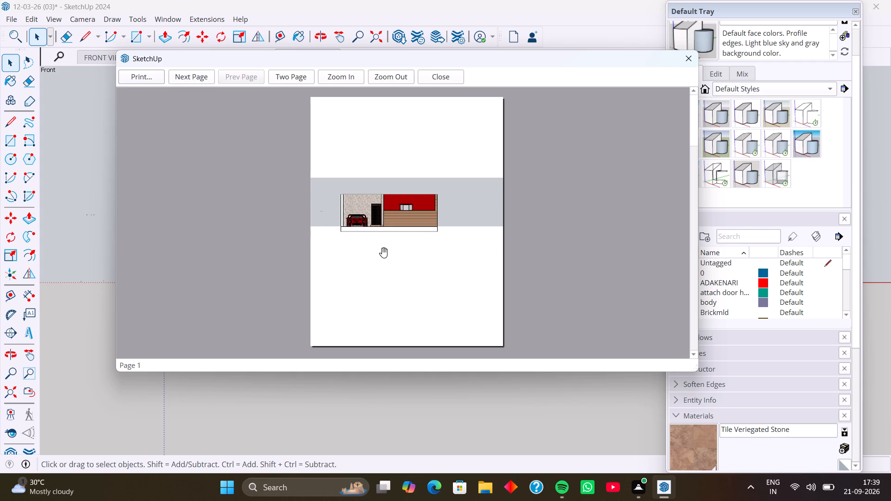
{"action": "left_click", "coordinate": [380, 253]}
{"action": "scroll", "coordinate": [400, 252], "scroll_direction": "down", "scroll_amount": 5}
{"action": "scroll", "coordinate": [400, 252], "scroll_direction": "up", "scroll_amount": 9}
{"action": "left_click", "coordinate": [195, 78]}
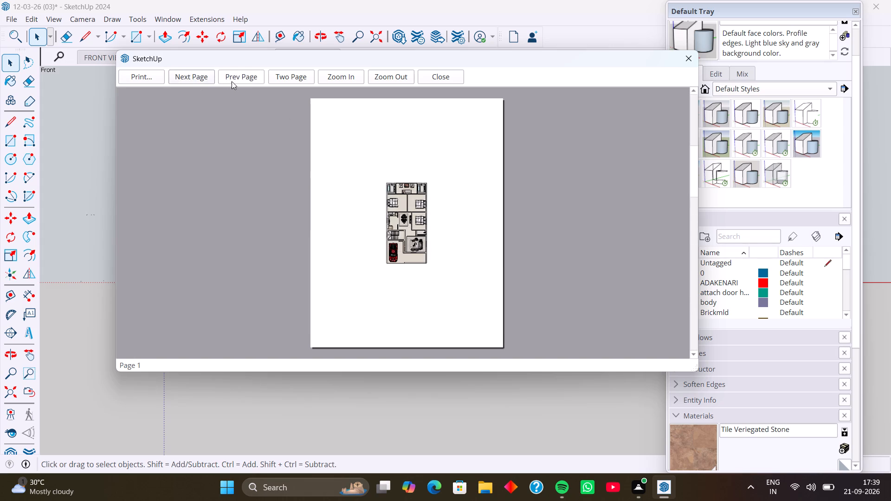
{"action": "left_click", "coordinate": [199, 79]}
{"action": "left_click", "coordinate": [199, 79]}
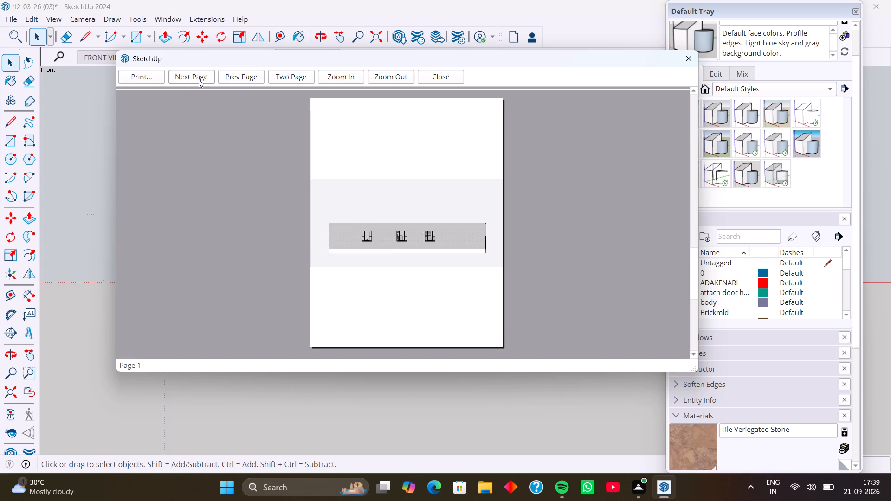
{"action": "left_click", "coordinate": [199, 79]}
{"action": "left_click", "coordinate": [199, 79]}
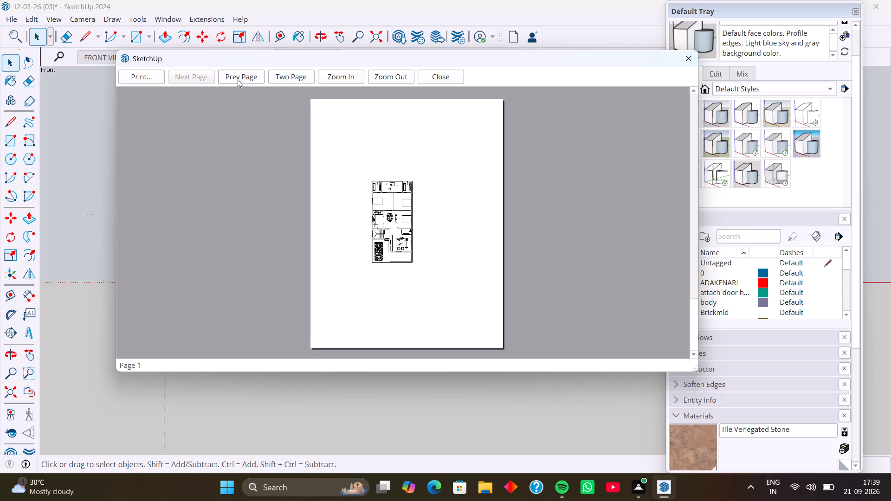
{"action": "triple_click", "coordinate": [238, 79]}
{"action": "double_click", "coordinate": [239, 79]}
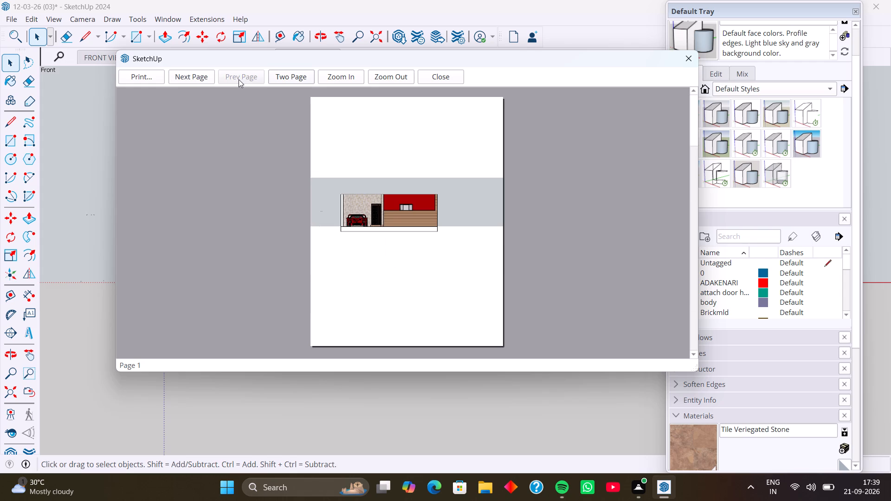
Enlarge the print preview and examine how the front view sits on its page and the pages that follow.
{"action": "left_click", "coordinate": [349, 78]}
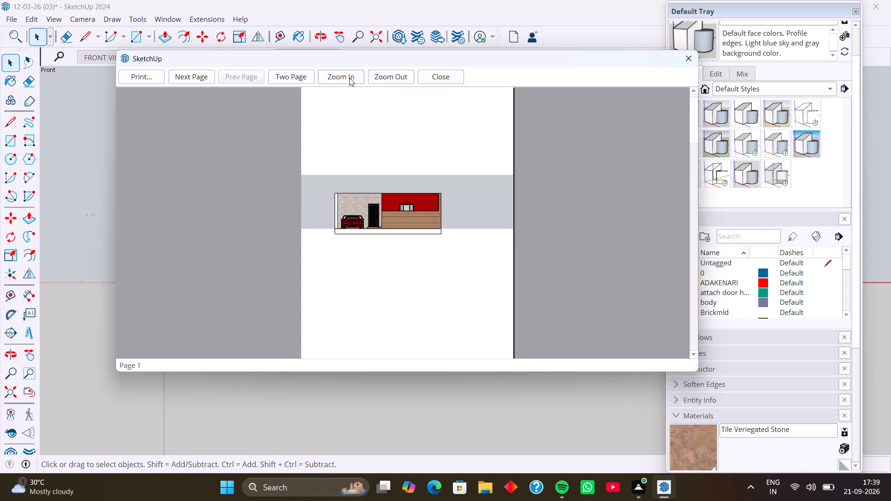
{"action": "scroll", "coordinate": [402, 227], "scroll_direction": "up", "scroll_amount": 7}
{"action": "scroll", "coordinate": [402, 226], "scroll_direction": "down", "scroll_amount": 4}
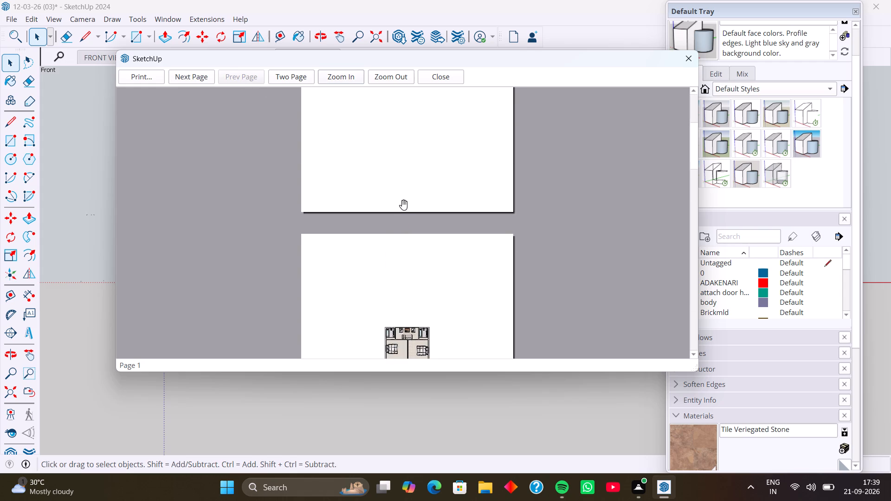
{"action": "scroll", "coordinate": [404, 205], "scroll_direction": "up", "scroll_amount": 6}
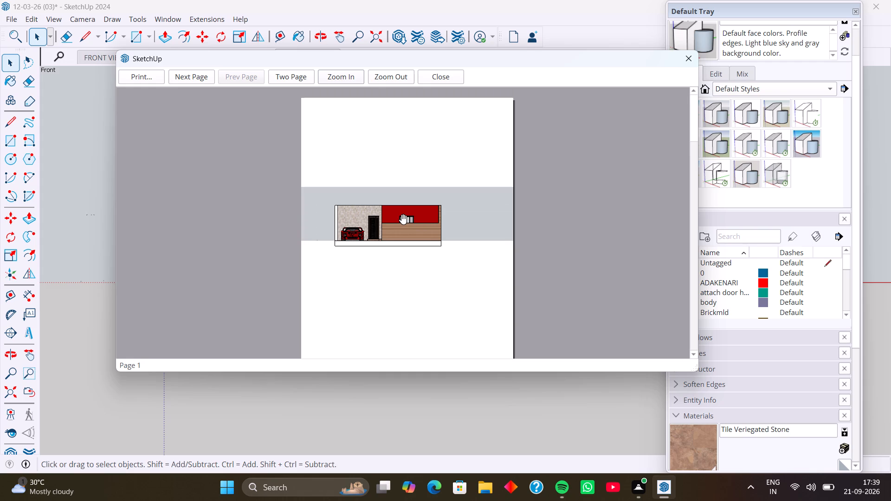
{"action": "middle_click", "coordinate": [402, 223], "text": "shift"}
{"action": "scroll", "coordinate": [402, 223], "scroll_direction": "up", "scroll_amount": 8, "text": "shift"}
{"action": "middle_click_drag", "start_coordinate": [397, 224], "coordinate": [393, 229]}
{"action": "scroll", "coordinate": [395, 238], "scroll_direction": "up", "scroll_amount": 4}
{"action": "scroll", "coordinate": [395, 238], "scroll_direction": "down", "scroll_amount": 3}
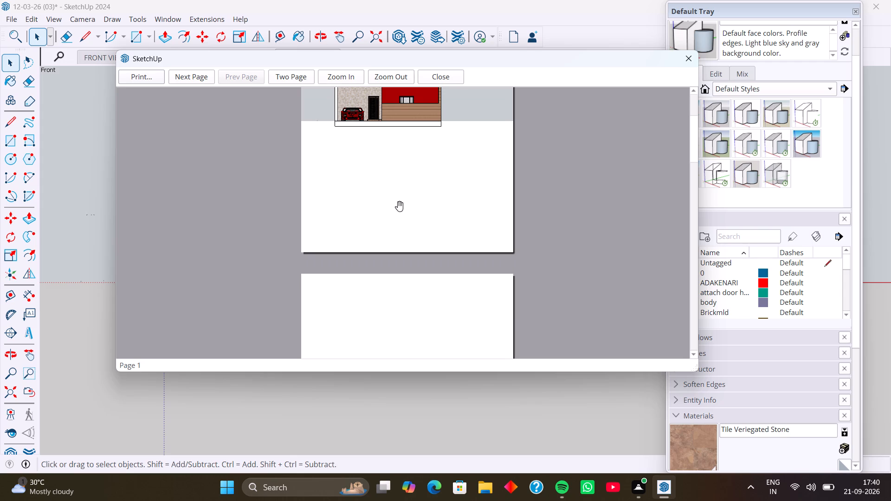
{"action": "scroll", "coordinate": [420, 176], "scroll_direction": "up", "scroll_amount": 4}
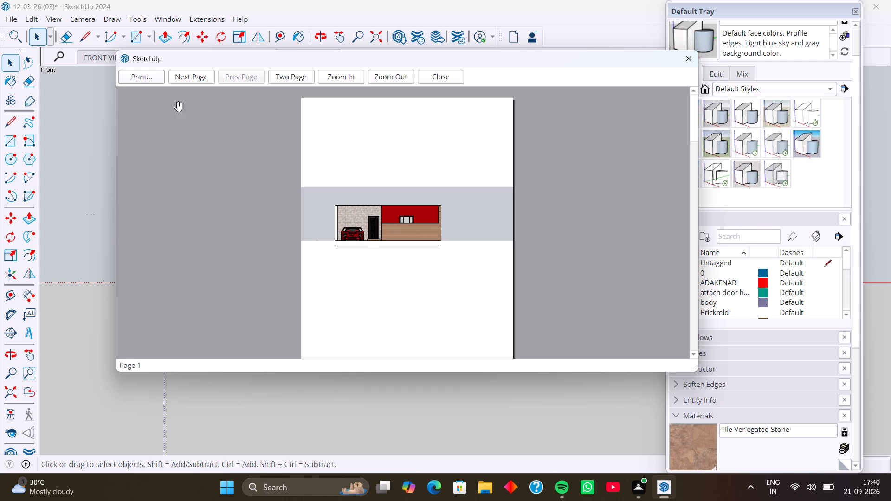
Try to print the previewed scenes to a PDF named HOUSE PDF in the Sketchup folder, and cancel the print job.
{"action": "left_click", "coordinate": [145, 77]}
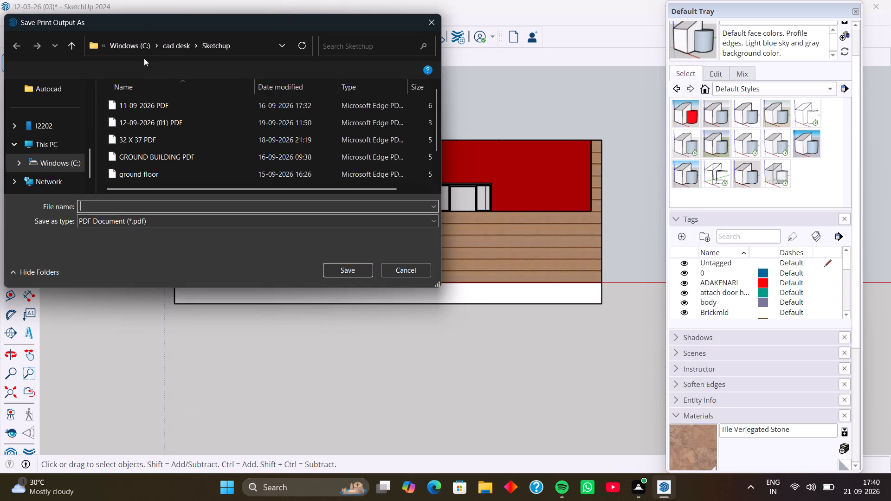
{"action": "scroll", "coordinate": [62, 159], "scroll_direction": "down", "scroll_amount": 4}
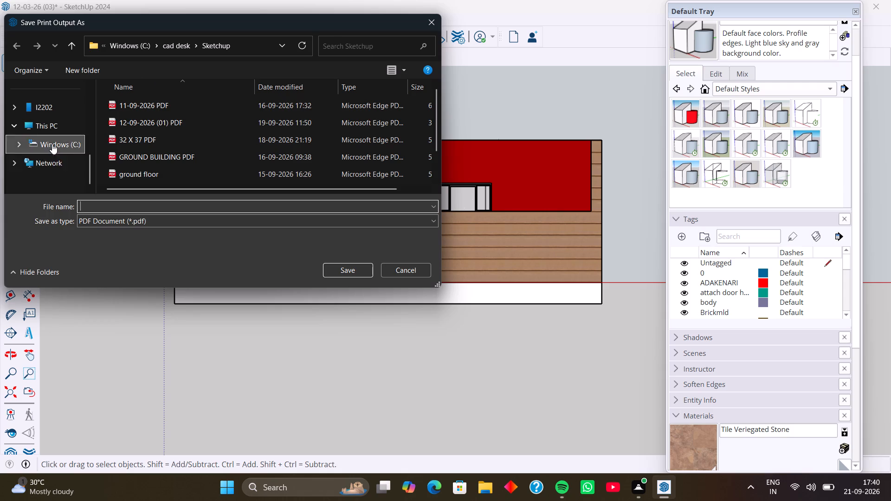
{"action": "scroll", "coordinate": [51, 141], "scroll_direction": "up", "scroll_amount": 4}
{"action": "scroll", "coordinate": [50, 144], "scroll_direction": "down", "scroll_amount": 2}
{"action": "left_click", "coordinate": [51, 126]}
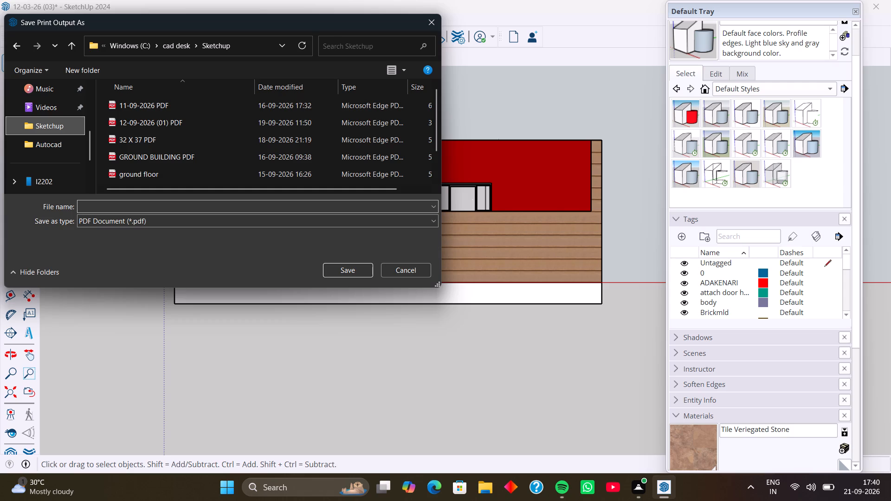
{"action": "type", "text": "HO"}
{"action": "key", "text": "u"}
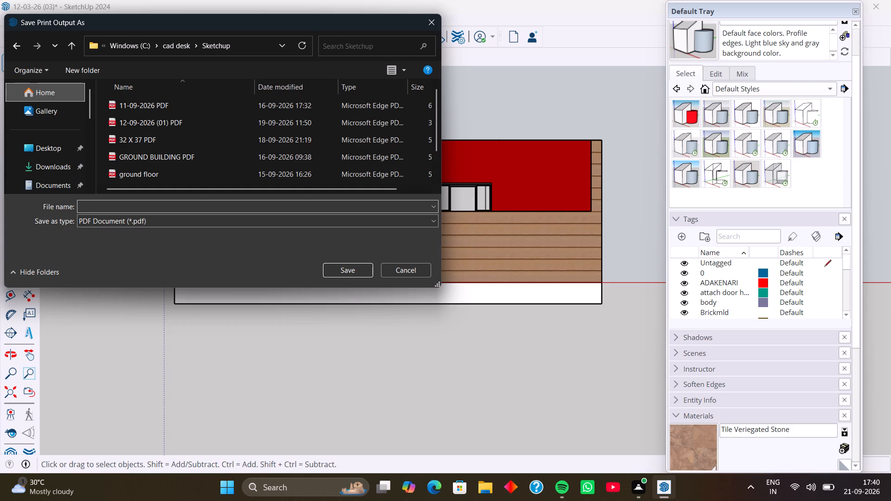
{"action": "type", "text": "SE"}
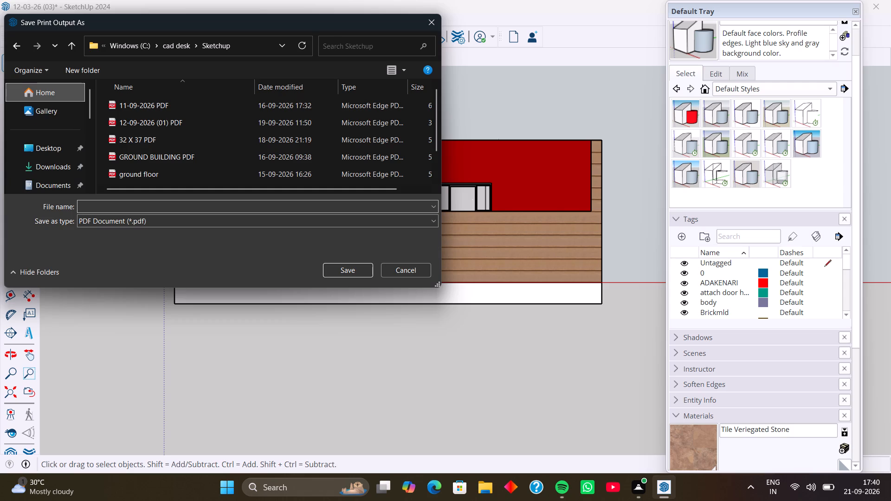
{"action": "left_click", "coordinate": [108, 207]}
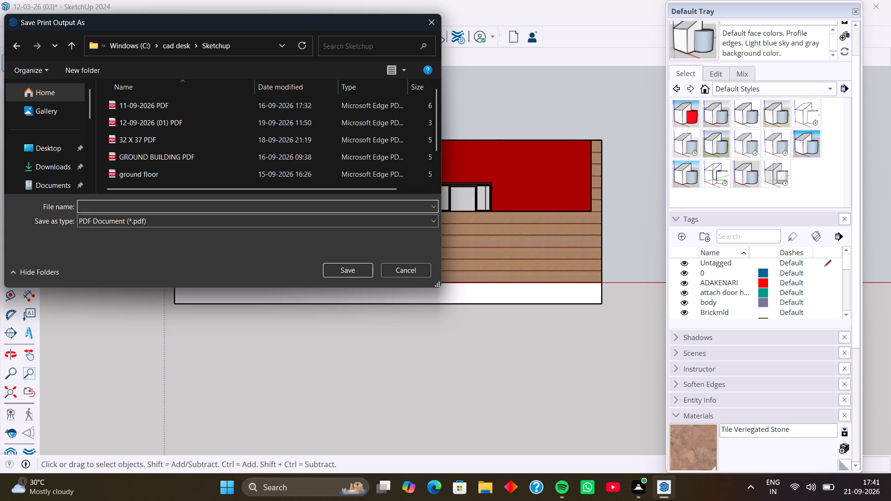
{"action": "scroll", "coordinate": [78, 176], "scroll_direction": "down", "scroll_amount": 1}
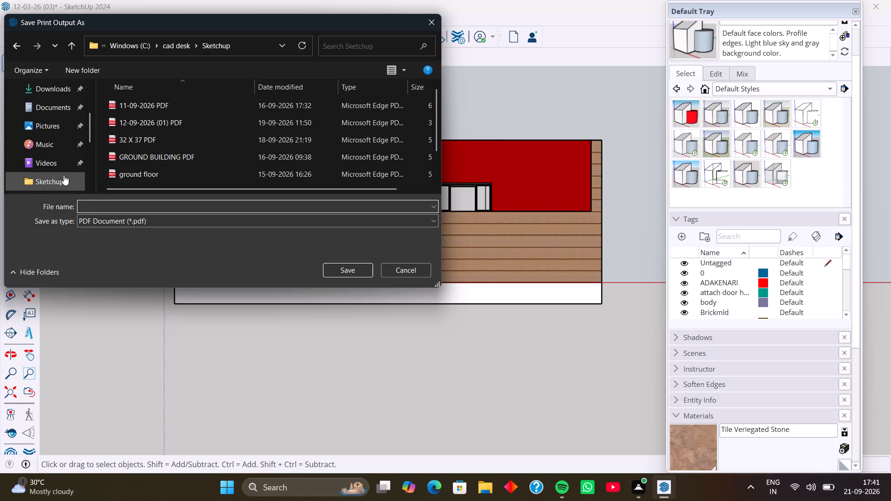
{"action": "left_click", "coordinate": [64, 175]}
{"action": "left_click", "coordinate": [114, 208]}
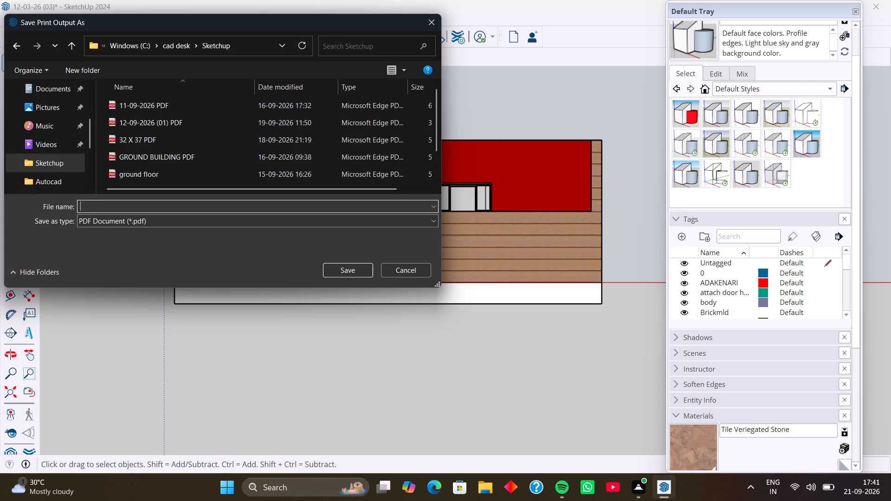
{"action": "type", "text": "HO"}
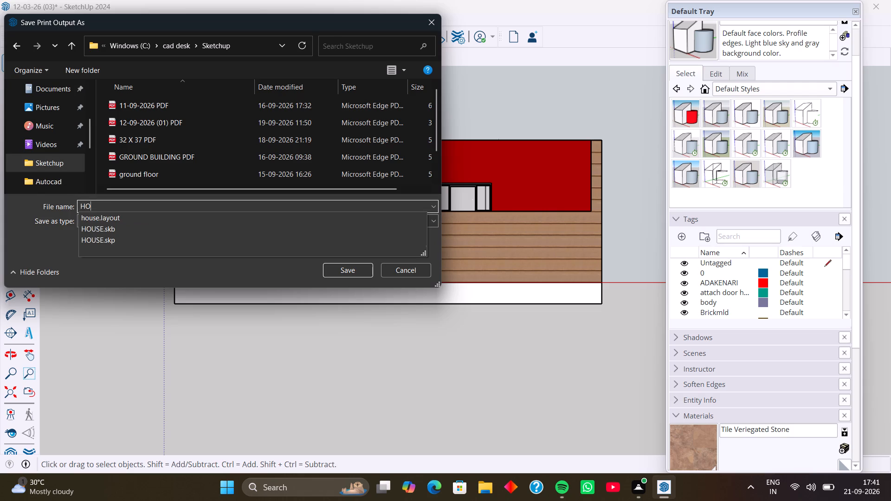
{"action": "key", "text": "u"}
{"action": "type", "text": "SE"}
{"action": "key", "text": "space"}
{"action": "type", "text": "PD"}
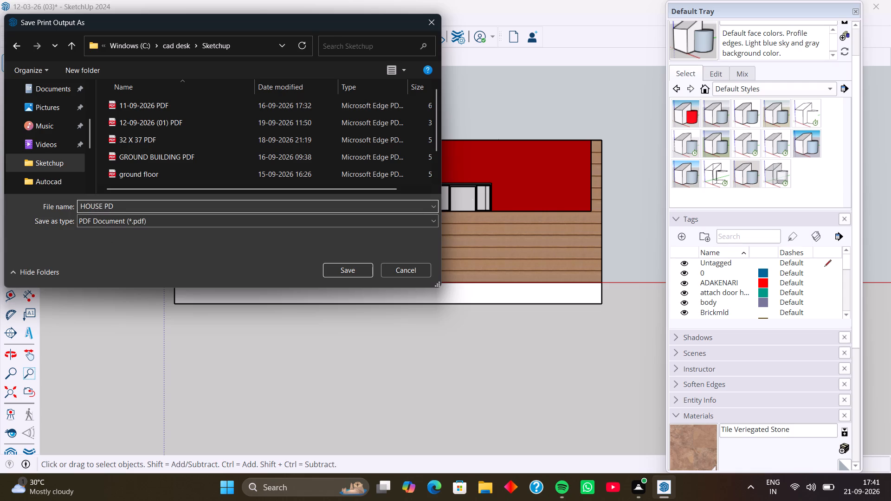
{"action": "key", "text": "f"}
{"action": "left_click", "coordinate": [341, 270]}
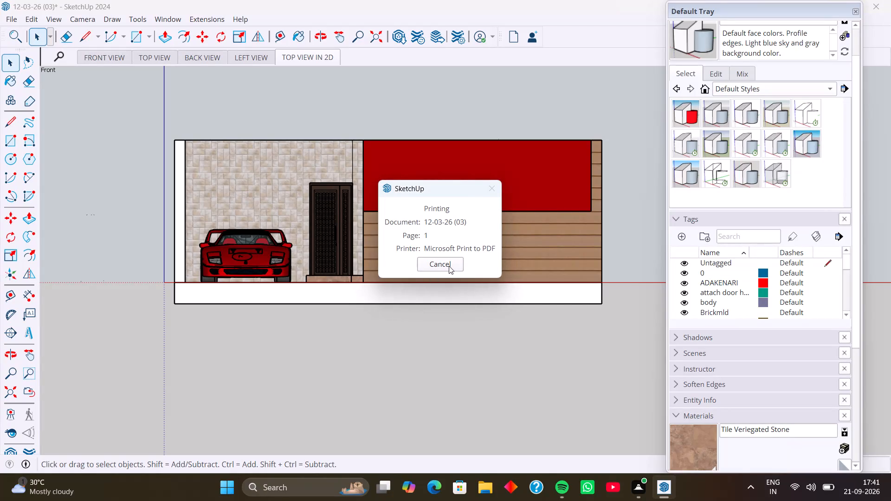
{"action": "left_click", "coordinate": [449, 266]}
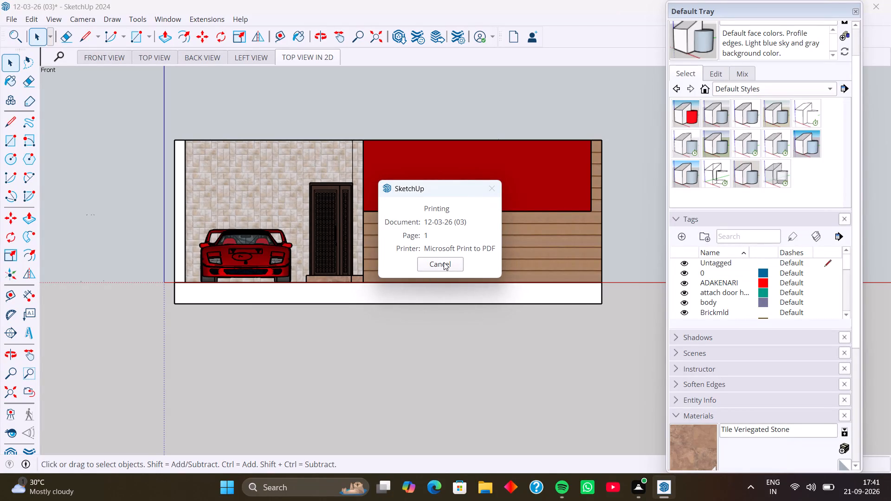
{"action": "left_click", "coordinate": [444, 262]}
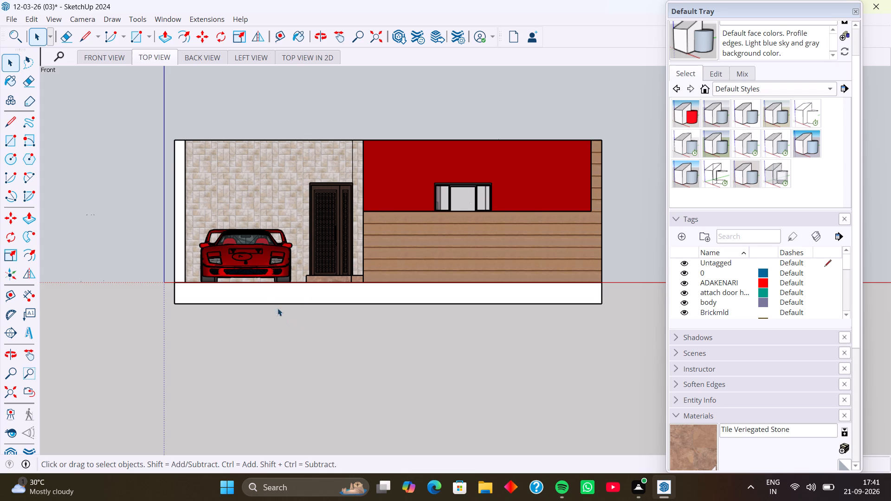
Send scenes 1 to 5 to Microsoft Print to PDF and choose the Sketchup folder for the output file.
{"action": "key", "text": "ctrl+p"}
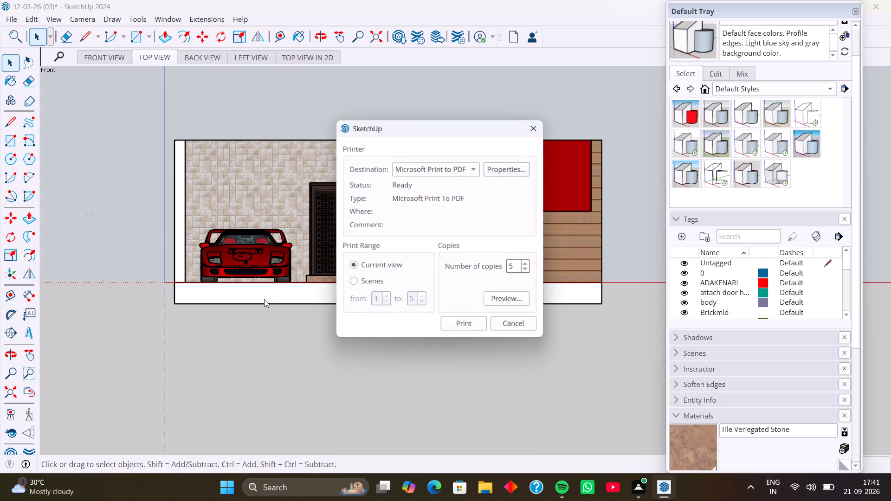
{"action": "left_click", "coordinate": [354, 282]}
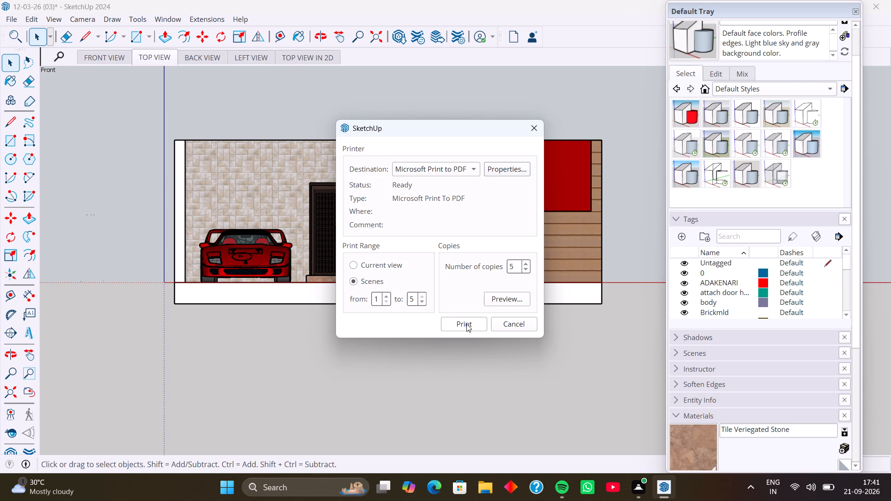
{"action": "left_click", "coordinate": [466, 324]}
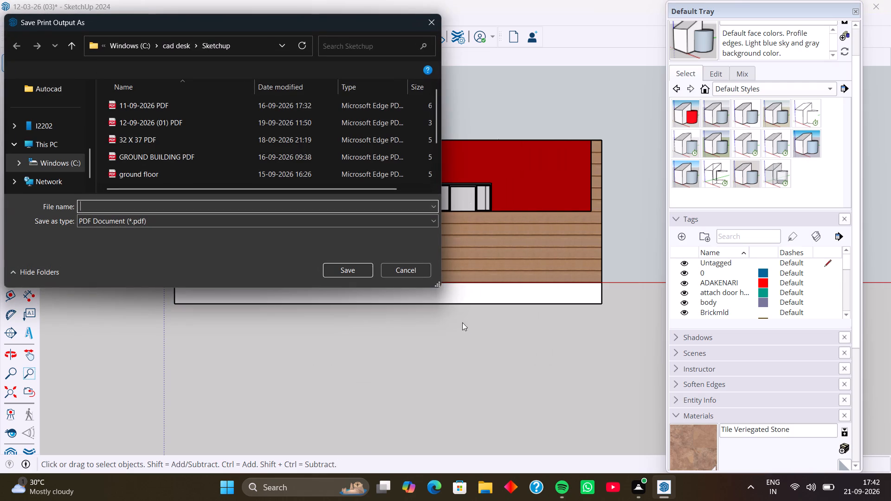
{"action": "scroll", "coordinate": [78, 154], "scroll_direction": "down", "scroll_amount": 1}
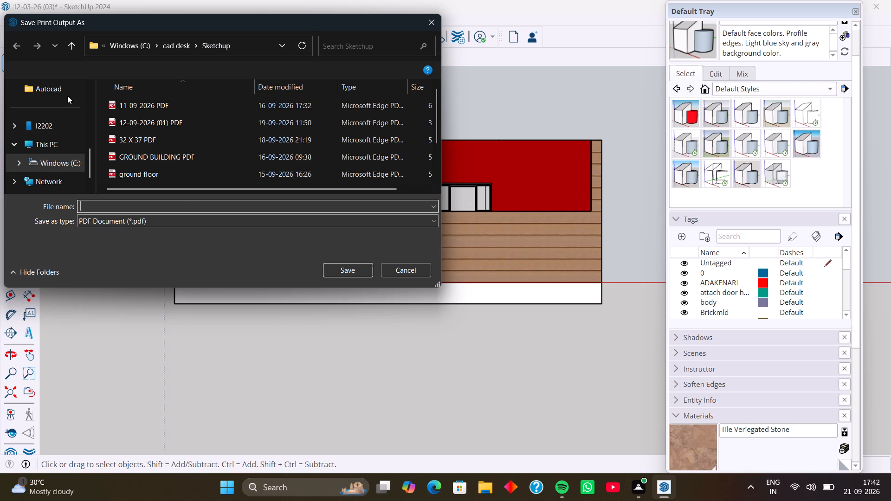
{"action": "scroll", "coordinate": [67, 96], "scroll_direction": "up", "scroll_amount": 10}
{"action": "scroll", "coordinate": [78, 121], "scroll_direction": "down", "scroll_amount": 9}
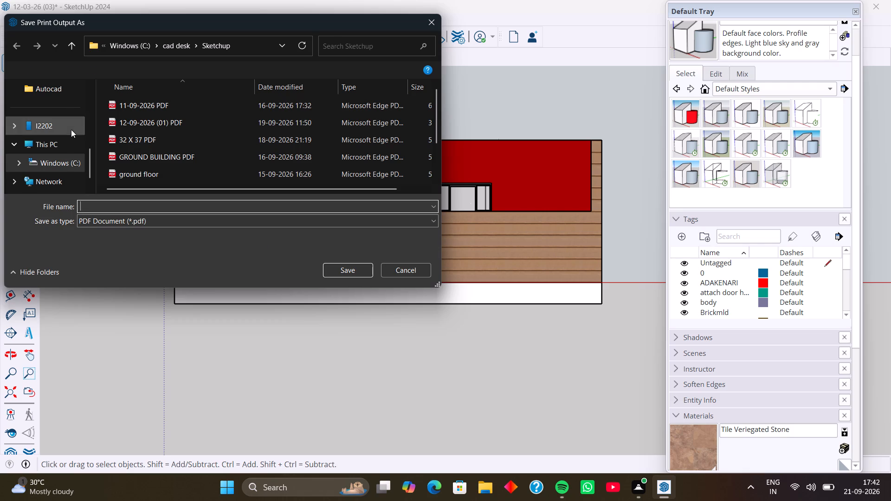
{"action": "scroll", "coordinate": [58, 156], "scroll_direction": "up", "scroll_amount": 3}
{"action": "scroll", "coordinate": [59, 149], "scroll_direction": "down", "scroll_amount": 3}
{"action": "scroll", "coordinate": [63, 122], "scroll_direction": "up", "scroll_amount": 1}
{"action": "left_click", "coordinate": [63, 121]}
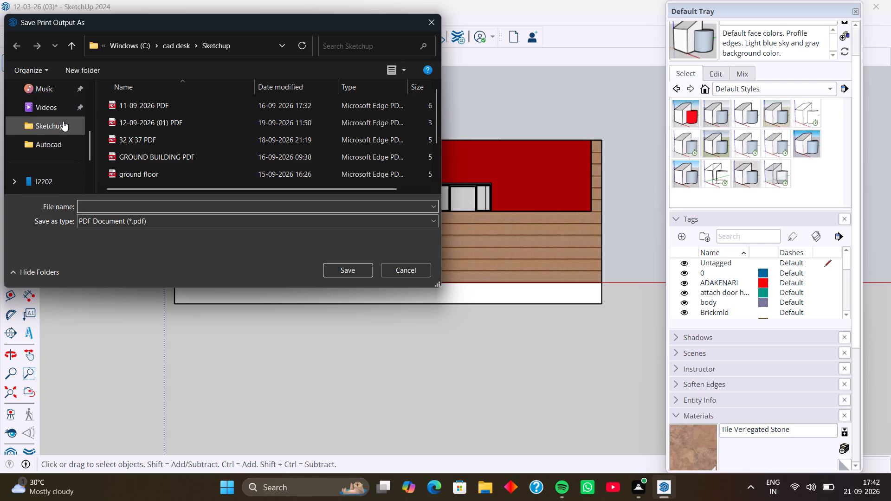
{"action": "left_click", "coordinate": [139, 201]}
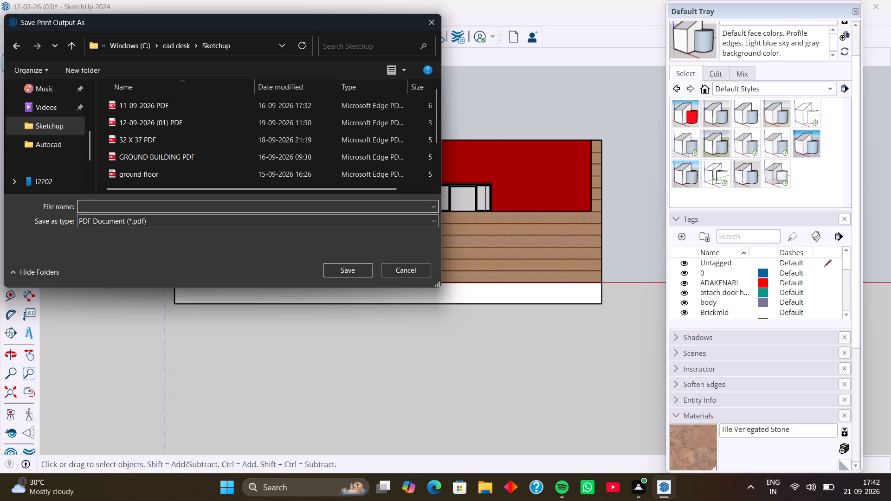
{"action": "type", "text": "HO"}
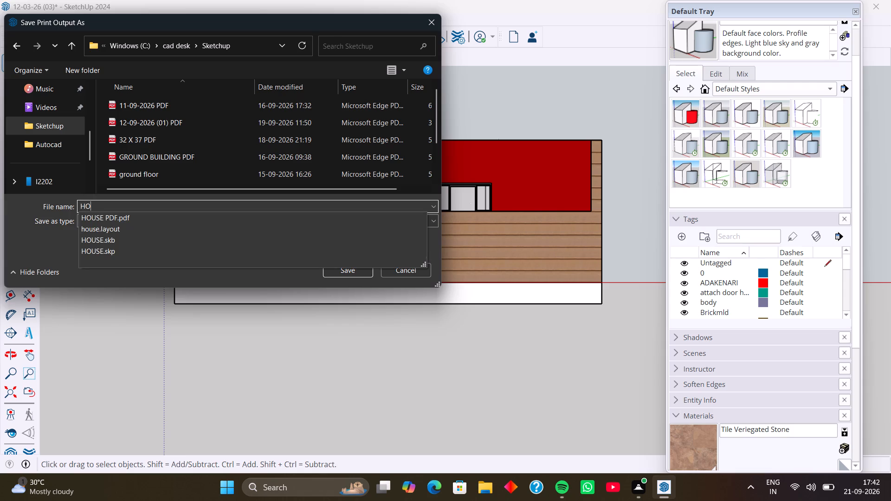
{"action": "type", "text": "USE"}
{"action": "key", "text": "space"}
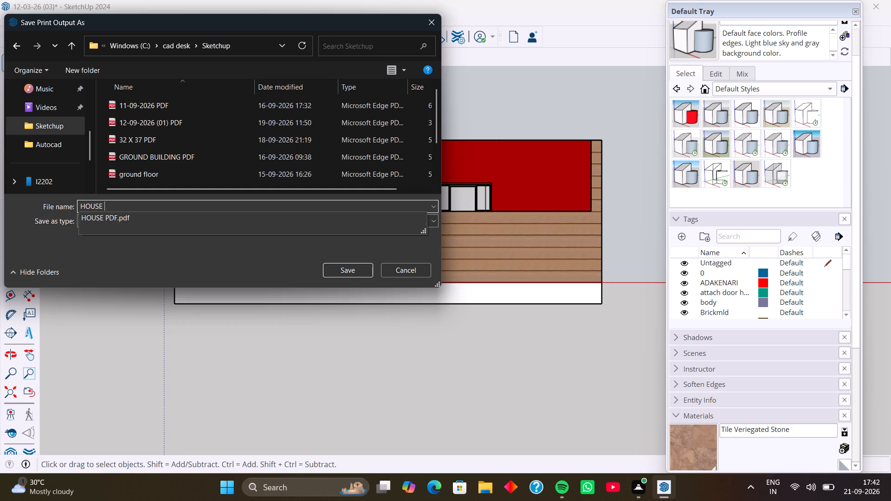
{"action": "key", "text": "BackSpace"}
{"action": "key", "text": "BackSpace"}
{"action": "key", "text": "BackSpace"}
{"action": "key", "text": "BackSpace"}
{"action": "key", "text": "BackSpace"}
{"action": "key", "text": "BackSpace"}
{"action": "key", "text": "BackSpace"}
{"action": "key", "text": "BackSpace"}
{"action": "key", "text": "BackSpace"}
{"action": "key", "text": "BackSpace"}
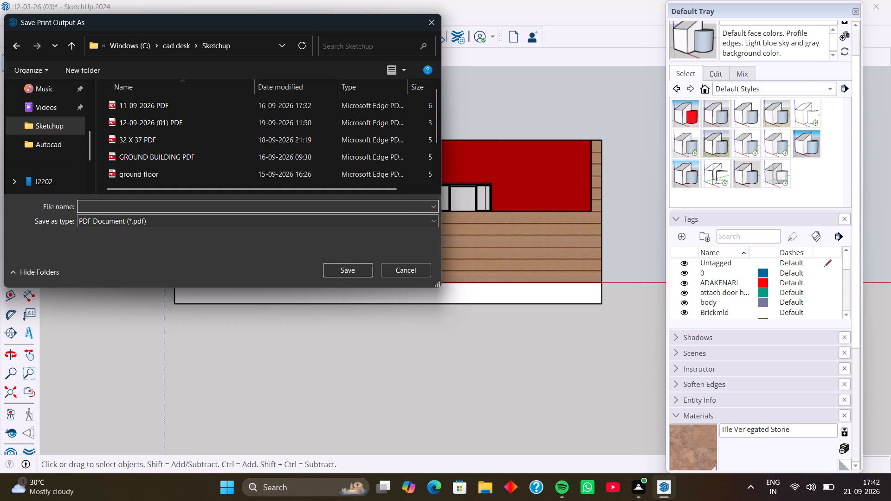
Save the print output in the Sketchup folder as FLOOR PLAN PDF.
{"action": "type", "text": "FLOOR PLAN"}
{"action": "key", "text": "space"}
{"action": "key", "text": "p"}
{"action": "type", "text": "DF"}
{"action": "left_click", "coordinate": [352, 267]}
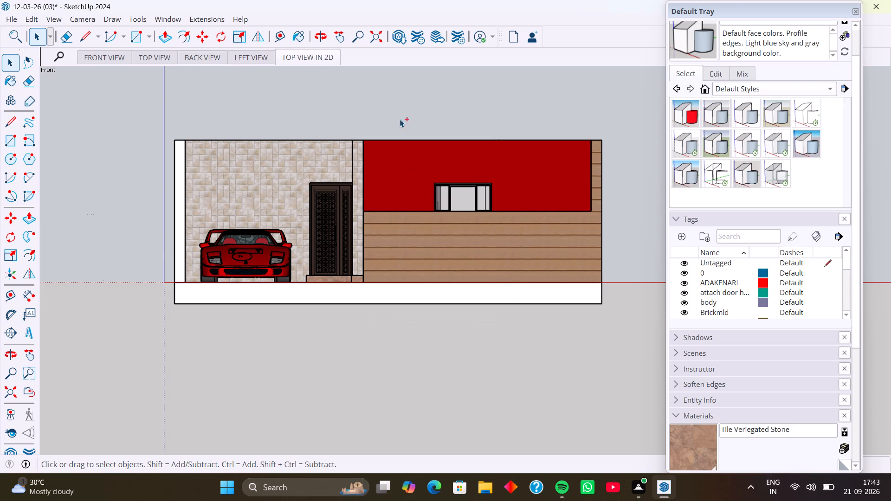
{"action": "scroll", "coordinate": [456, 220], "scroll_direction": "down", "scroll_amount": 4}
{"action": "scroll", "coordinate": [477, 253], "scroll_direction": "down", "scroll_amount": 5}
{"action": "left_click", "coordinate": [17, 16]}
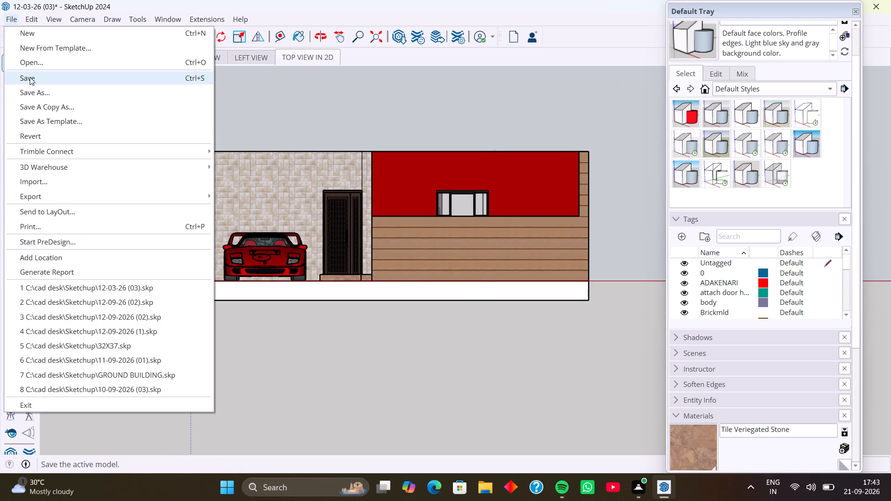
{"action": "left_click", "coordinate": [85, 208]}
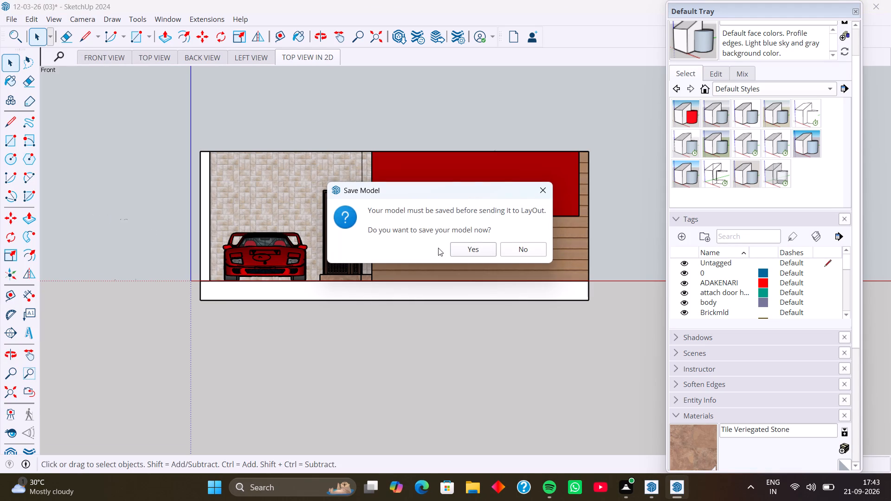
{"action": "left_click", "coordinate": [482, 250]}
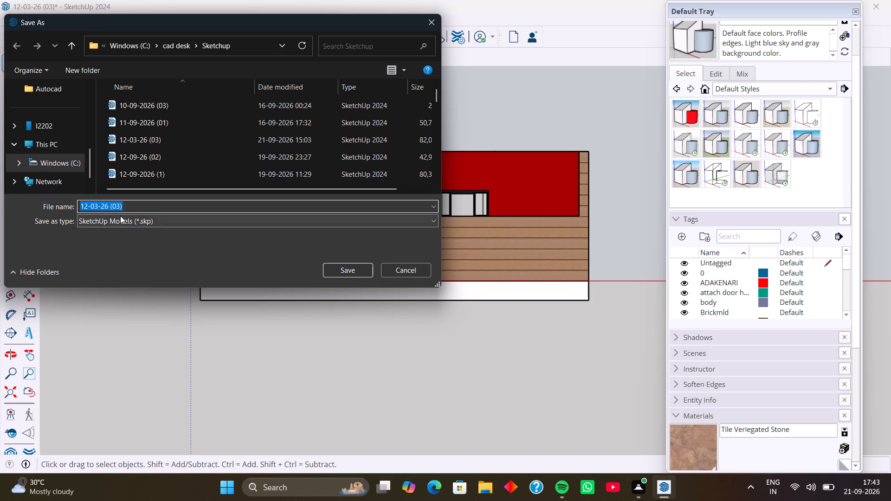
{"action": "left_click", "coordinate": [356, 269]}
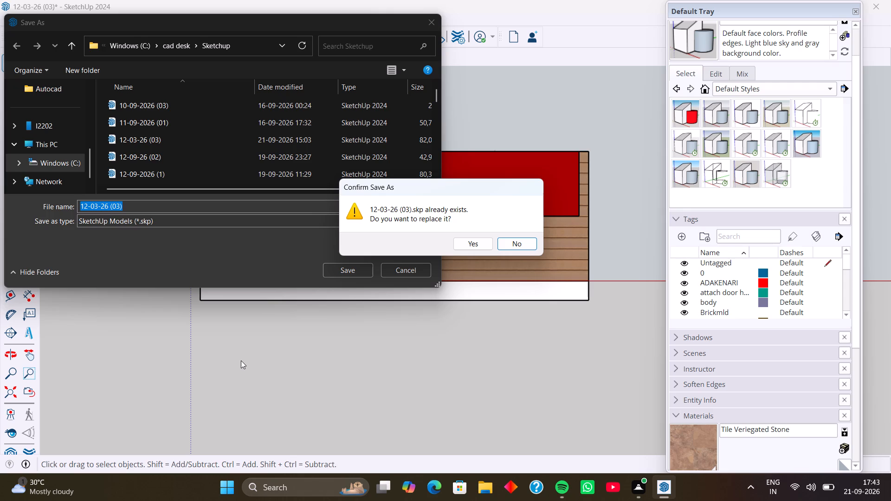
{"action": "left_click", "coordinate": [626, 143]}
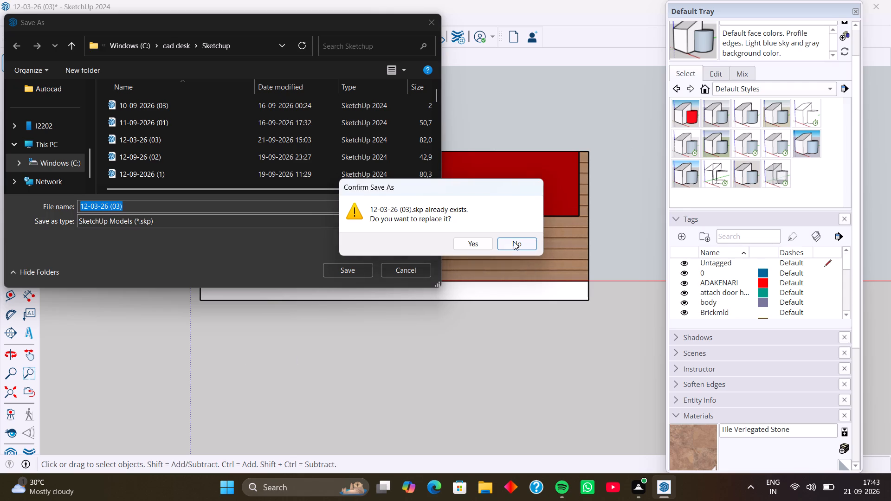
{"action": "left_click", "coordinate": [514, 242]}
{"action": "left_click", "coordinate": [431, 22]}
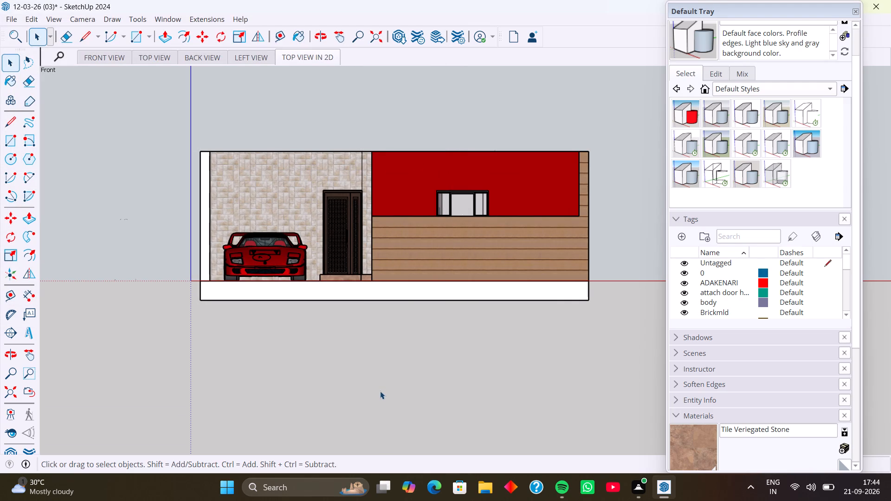
Save the model in the Sketchup folder under its existing name 12-03-26 (03), replacing the earlier file.
{"action": "key", "text": "ctrl+s"}
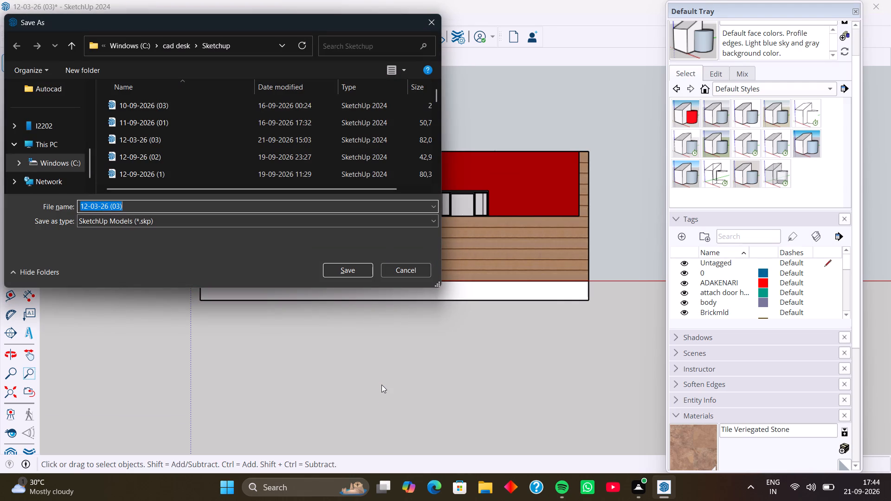
{"action": "left_click", "coordinate": [345, 272]}
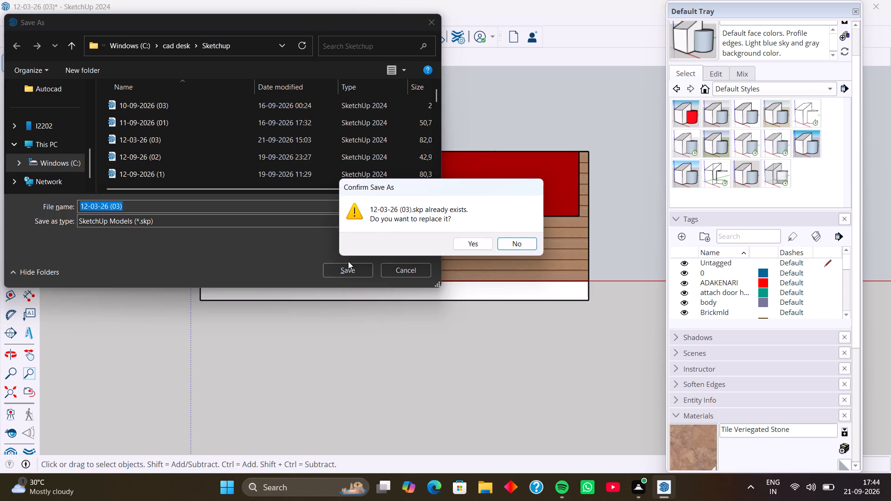
{"action": "left_click", "coordinate": [466, 244]}
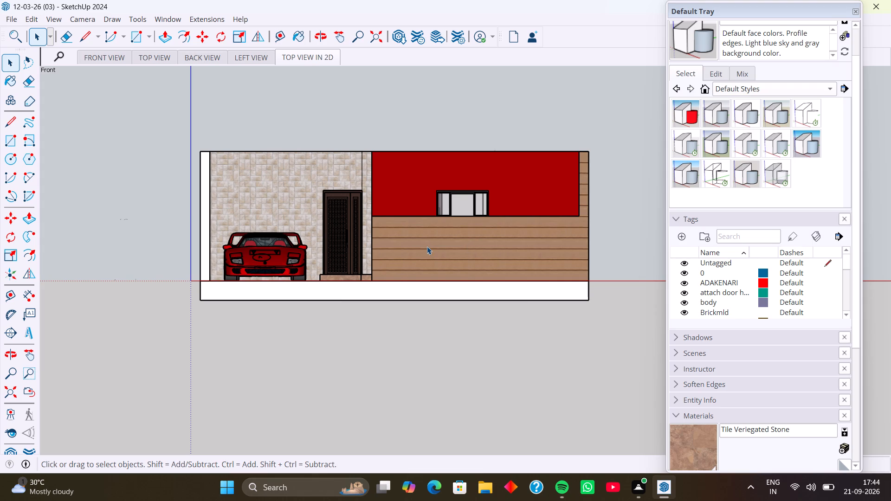
Send the saved model to LayOut using the A3 Landscape titleblock template from the Rounded group.
{"action": "left_click", "coordinate": [11, 17]}
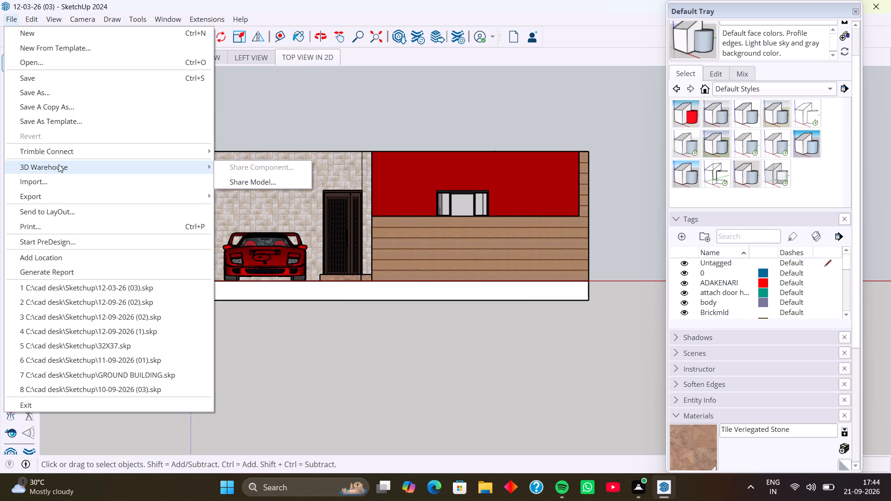
{"action": "left_click", "coordinate": [63, 211]}
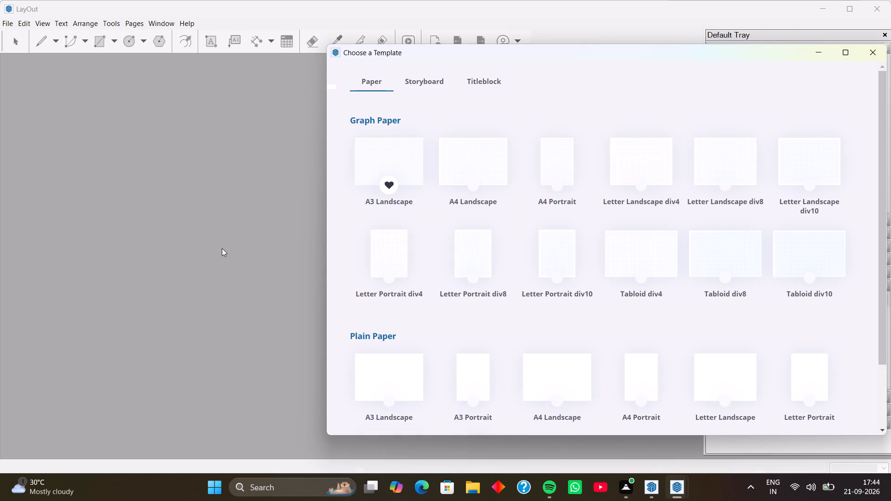
{"action": "left_click", "coordinate": [491, 83]}
{"action": "scroll", "coordinate": [419, 278], "scroll_direction": "down", "scroll_amount": 2}
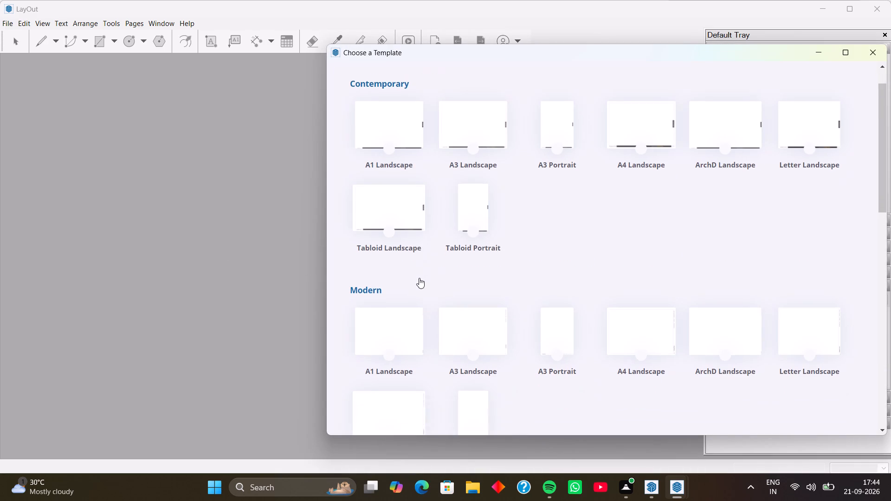
{"action": "scroll", "coordinate": [419, 278], "scroll_direction": "down", "scroll_amount": 4}
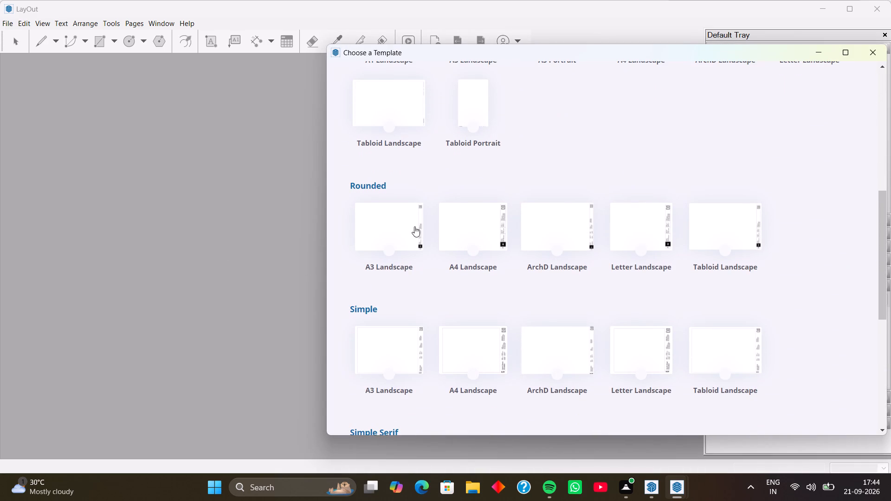
{"action": "left_click", "coordinate": [394, 225]}
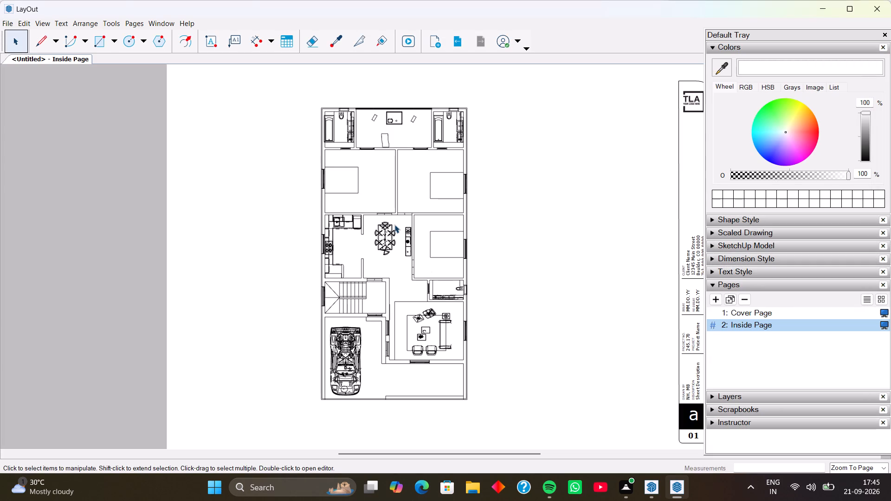
Set the floor plan viewport on the inside page to Vector rendering.
{"action": "left_click", "coordinate": [410, 225]}
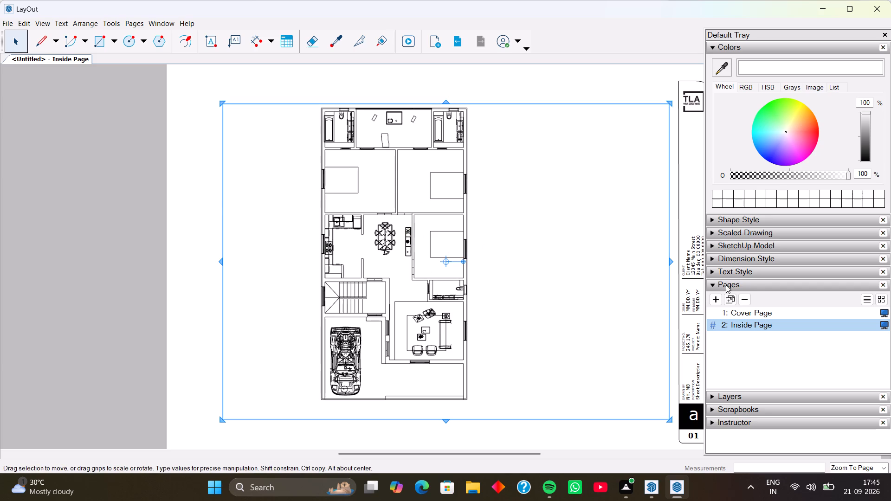
{"action": "left_click", "coordinate": [775, 245]}
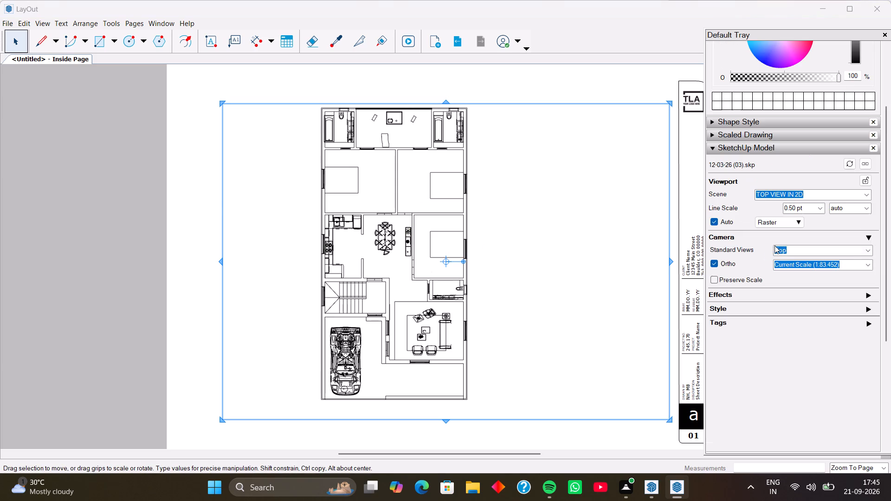
{"action": "left_click", "coordinate": [796, 223]}
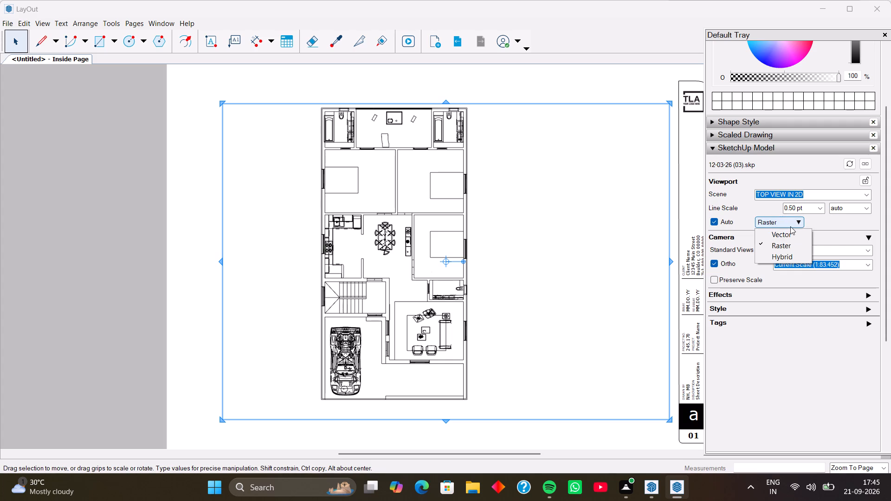
{"action": "left_click", "coordinate": [789, 236]}
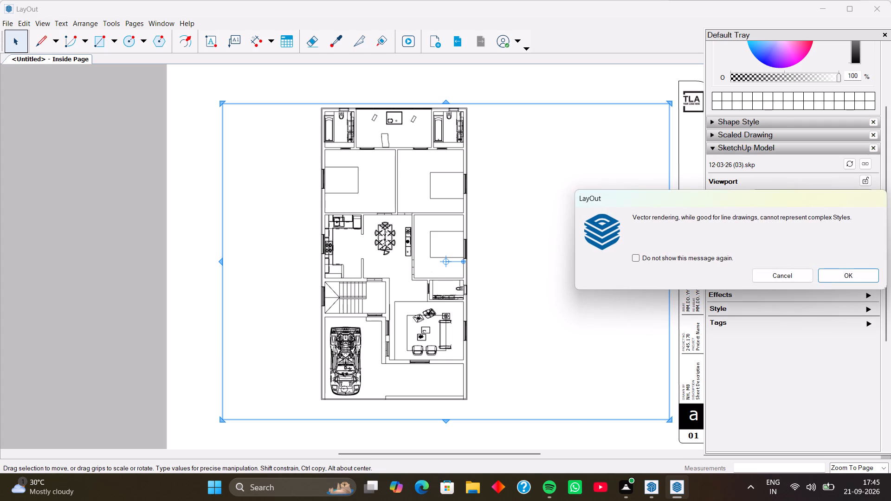
{"action": "left_click", "coordinate": [846, 276]}
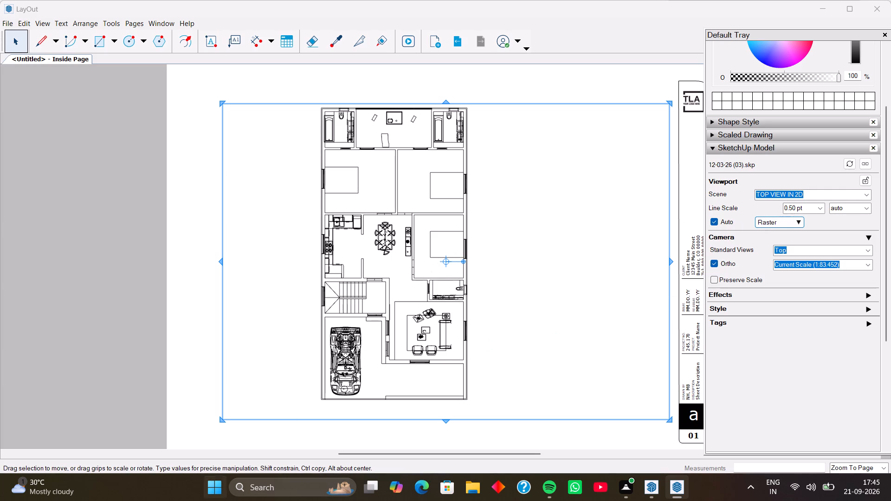
Run Disk Cleanup on drive C and permanently delete all listed categories, adding error reports, DirectX cache, Delivery Optimization Files, Recycle Bin and Temporary files.
{"action": "left_click", "coordinate": [249, 484]}
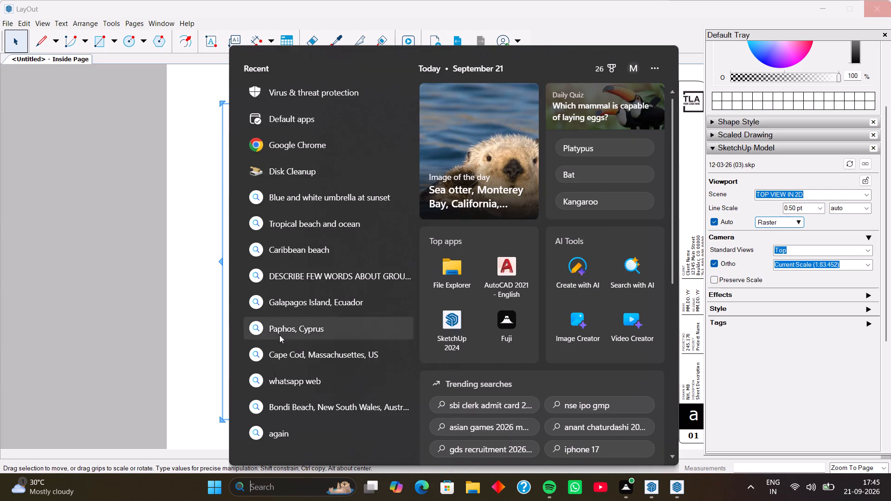
{"action": "left_click", "coordinate": [317, 168]}
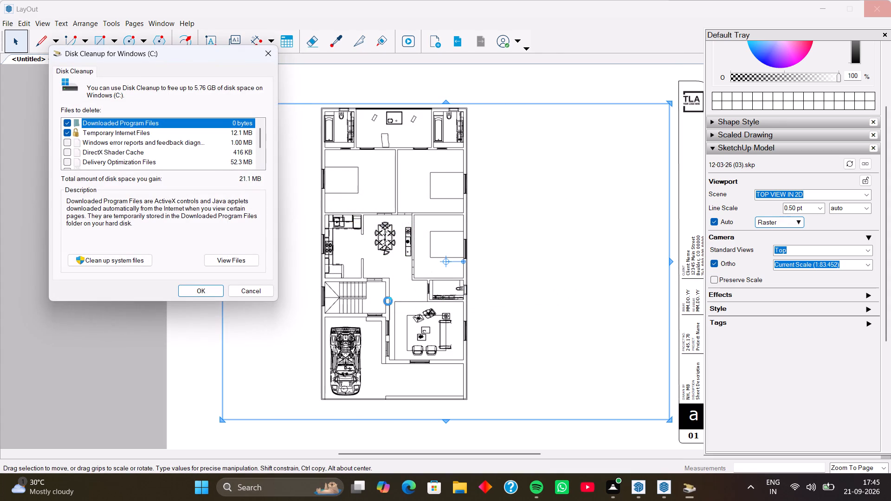
{"action": "scroll", "coordinate": [235, 150], "scroll_direction": "down", "scroll_amount": 2}
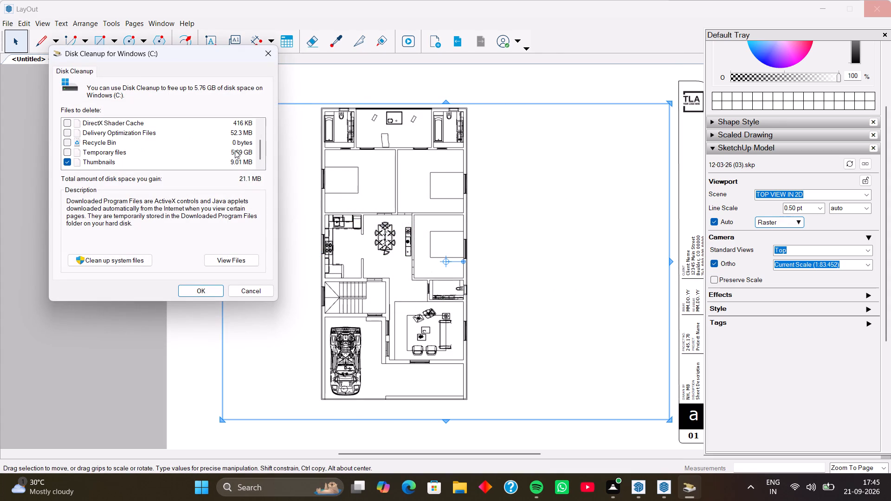
{"action": "scroll", "coordinate": [236, 155], "scroll_direction": "up", "scroll_amount": 1}
{"action": "scroll", "coordinate": [242, 144], "scroll_direction": "down", "scroll_amount": 1}
{"action": "left_click", "coordinate": [66, 152]}
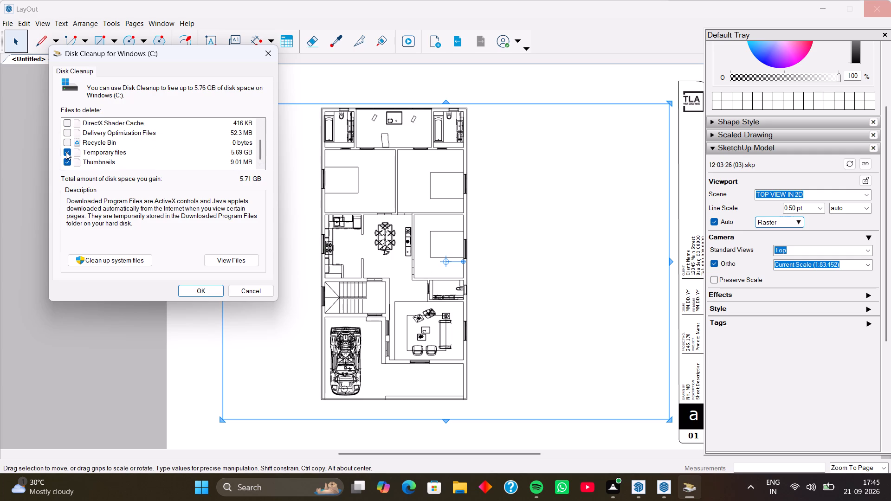
{"action": "scroll", "coordinate": [66, 148], "scroll_direction": "up", "scroll_amount": 2}
{"action": "left_click", "coordinate": [66, 141]}
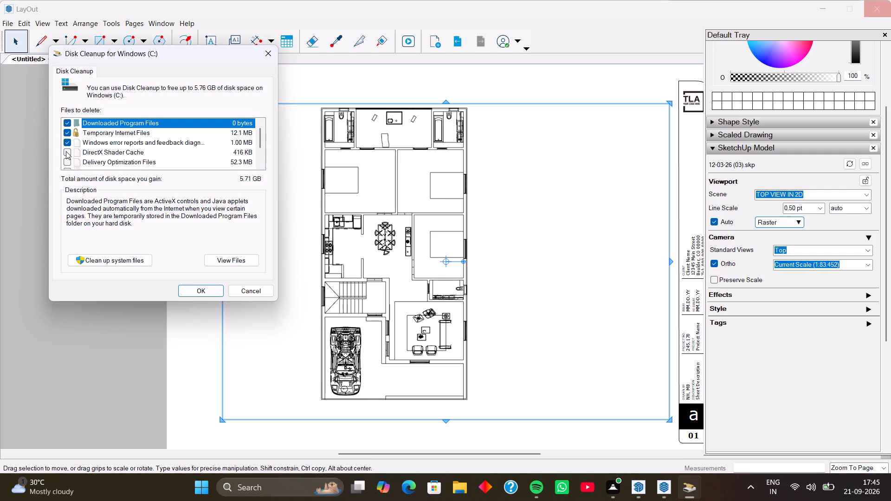
{"action": "left_click", "coordinate": [66, 151]}
{"action": "scroll", "coordinate": [73, 143], "scroll_direction": "down", "scroll_amount": 2}
{"action": "left_click", "coordinate": [68, 143]}
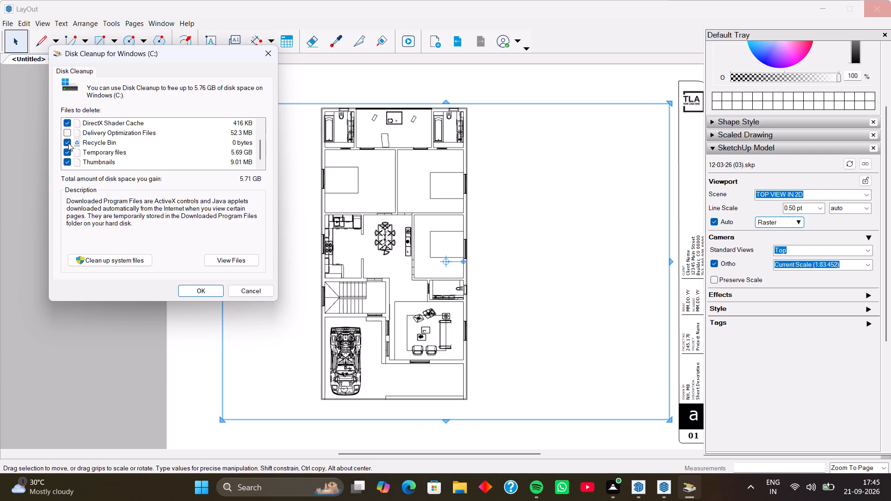
{"action": "left_click", "coordinate": [68, 135]}
{"action": "scroll", "coordinate": [75, 139], "scroll_direction": "up", "scroll_amount": 2}
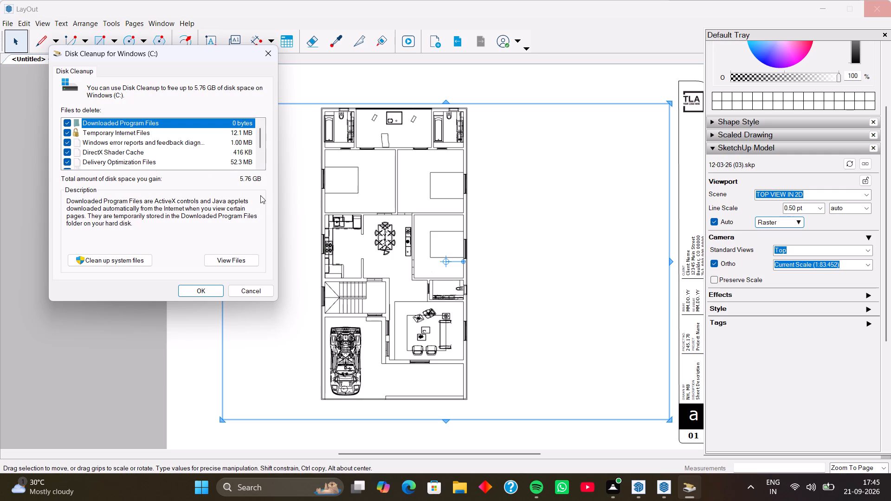
{"action": "left_click", "coordinate": [206, 295]}
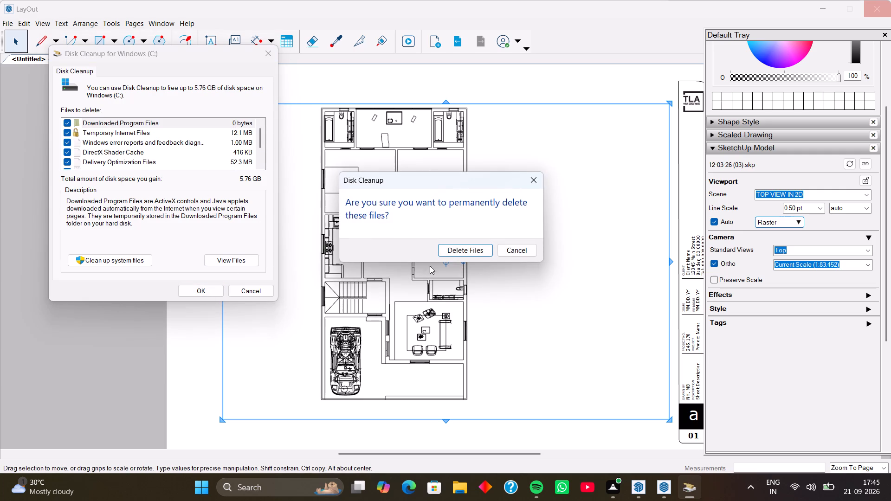
{"action": "left_click", "coordinate": [455, 251]}
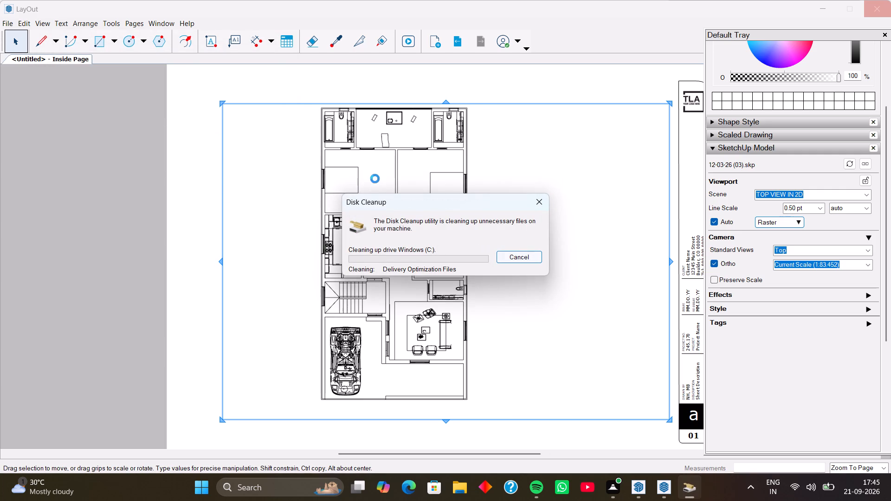
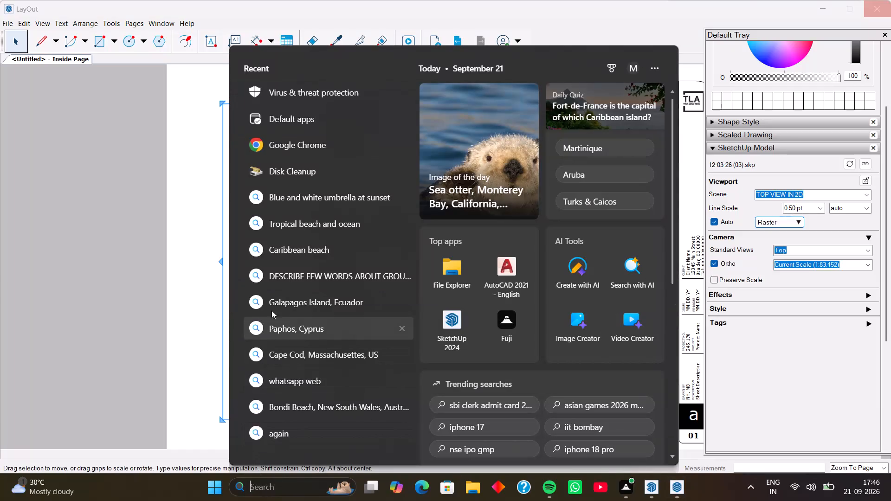
Run Disk Cleanup on drive C again, adding DirectX Shader Cache, Delivery Optimization Files, Recycle Bin and Temporary files, and permanently delete the selected files.
{"action": "left_click", "coordinate": [299, 165]}
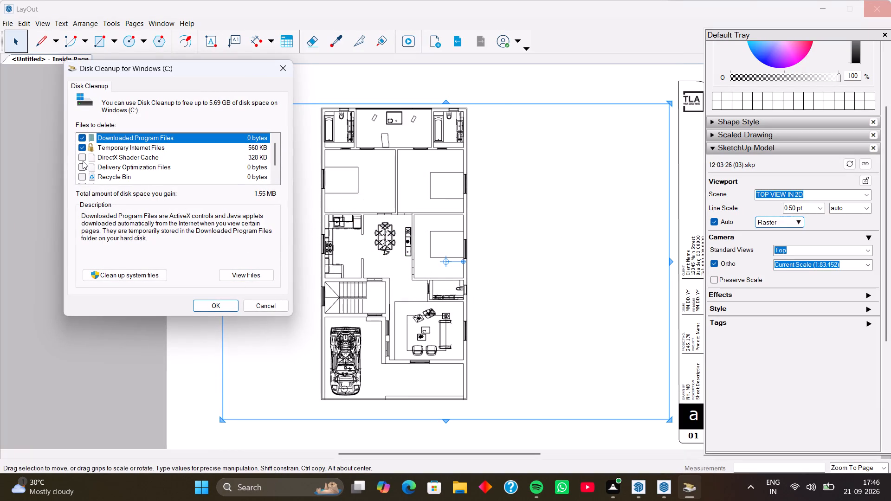
{"action": "left_click", "coordinate": [82, 157]}
{"action": "left_click", "coordinate": [81, 164]}
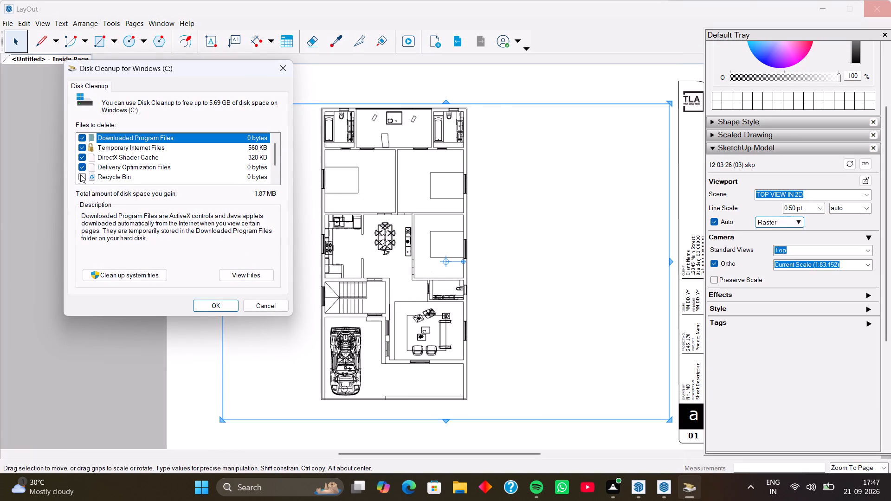
{"action": "left_click", "coordinate": [80, 174]}
{"action": "scroll", "coordinate": [96, 169], "scroll_direction": "down", "scroll_amount": 2}
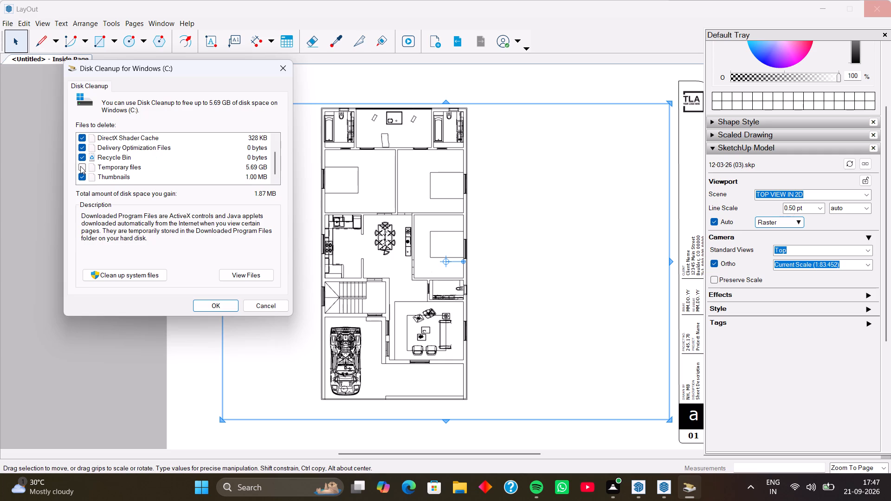
{"action": "left_click", "coordinate": [80, 166]}
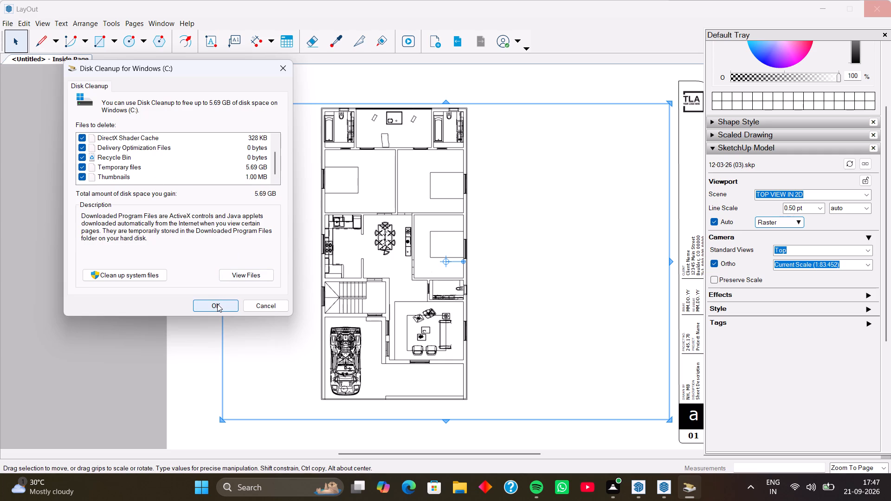
{"action": "left_click", "coordinate": [217, 304]}
{"action": "left_click", "coordinate": [456, 250]}
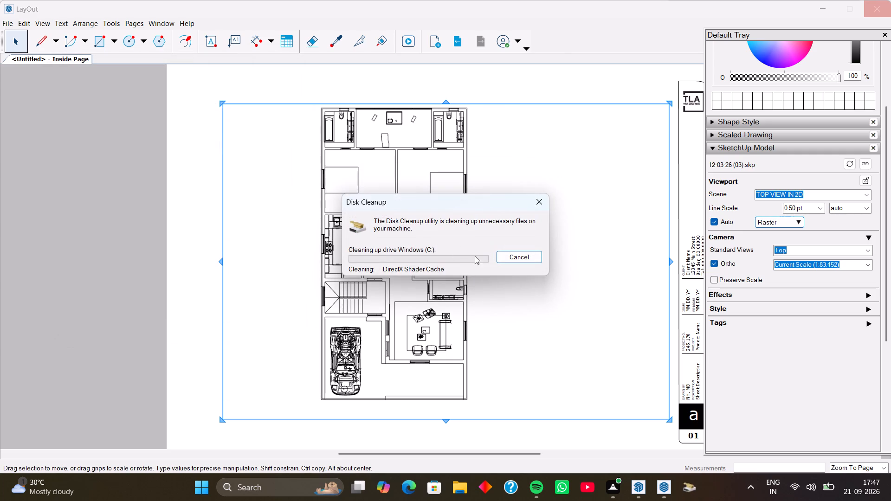
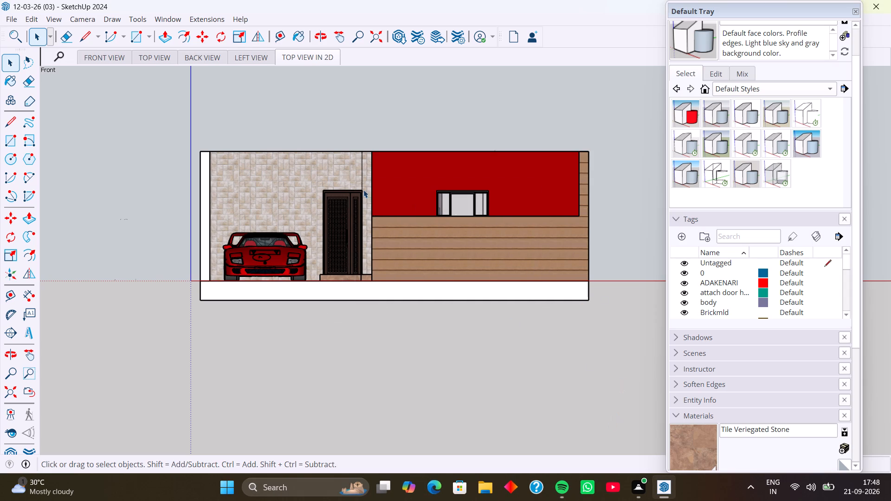
Close the Default Tray to clear the view of the house model.
{"action": "left_click", "coordinate": [855, 13]}
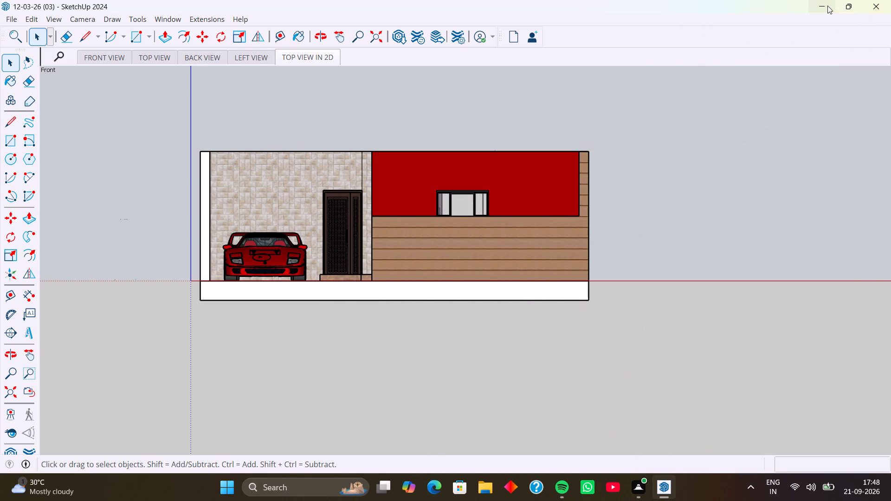
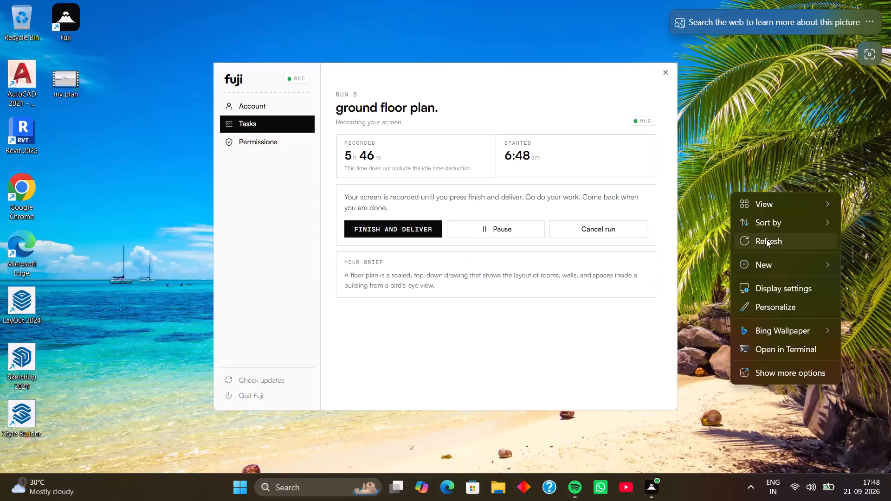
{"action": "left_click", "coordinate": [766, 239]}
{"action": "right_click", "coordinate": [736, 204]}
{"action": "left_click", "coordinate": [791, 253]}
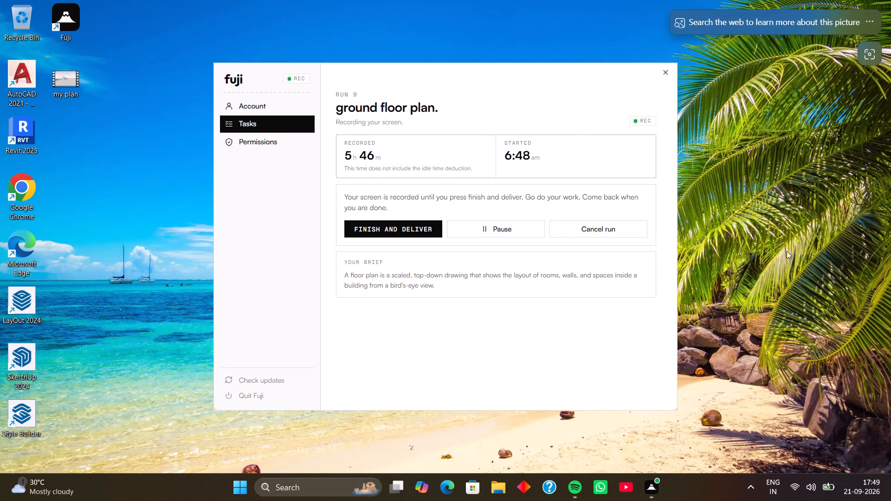
Launch SketchUp 2024 from the desktop.
{"action": "double_click", "coordinate": [16, 360]}
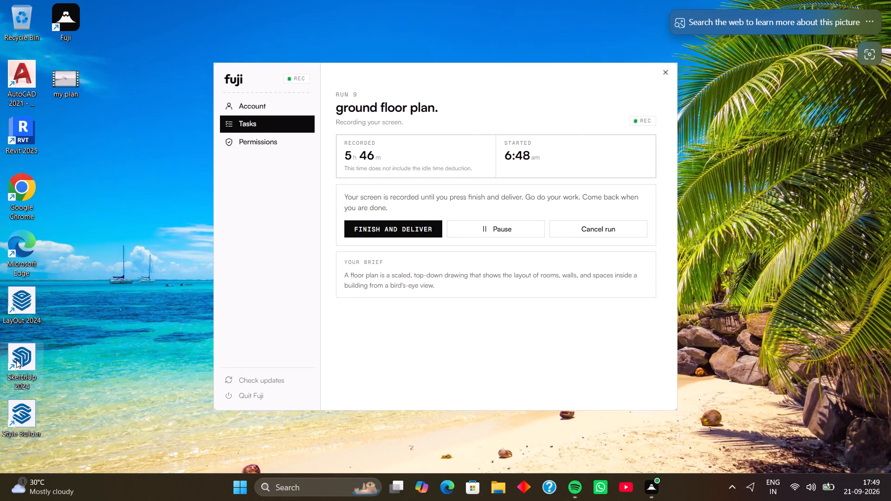
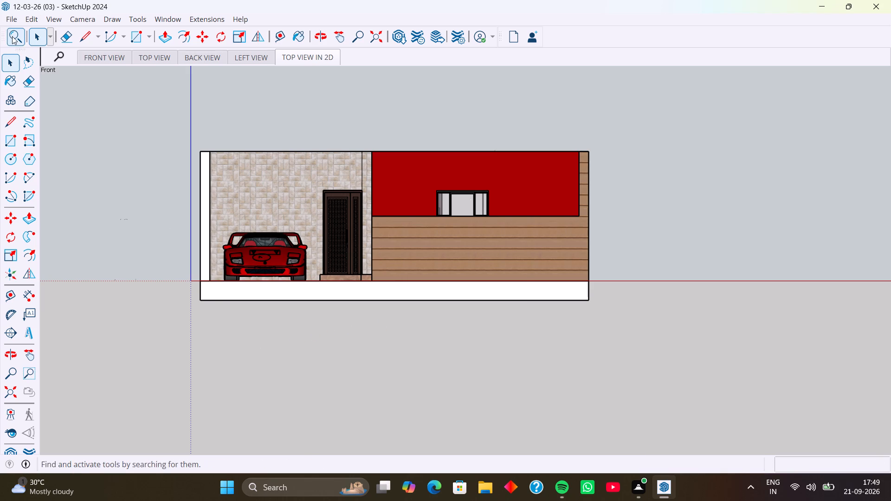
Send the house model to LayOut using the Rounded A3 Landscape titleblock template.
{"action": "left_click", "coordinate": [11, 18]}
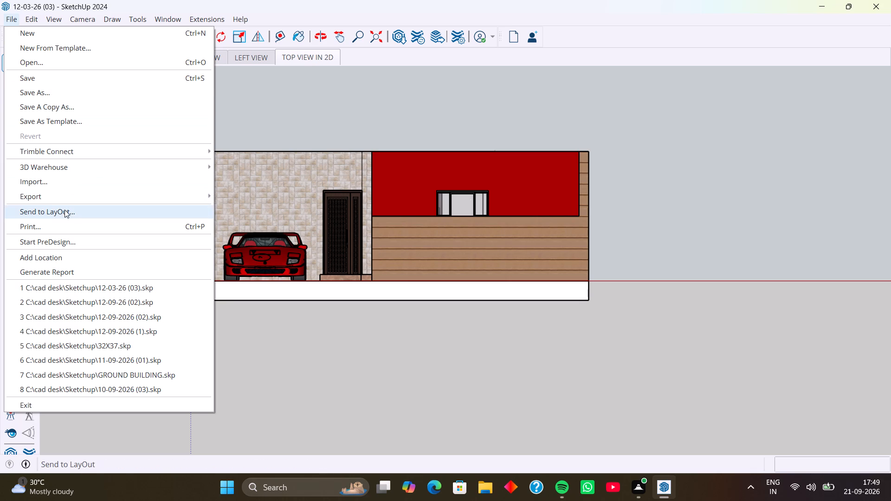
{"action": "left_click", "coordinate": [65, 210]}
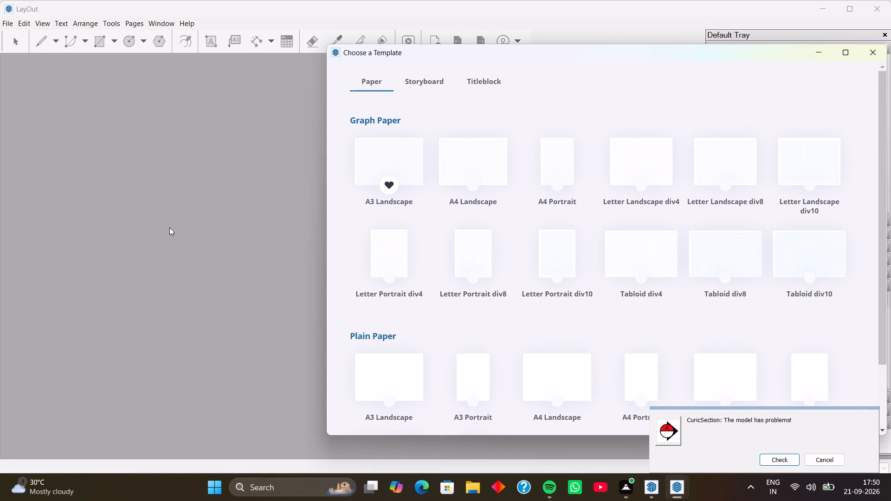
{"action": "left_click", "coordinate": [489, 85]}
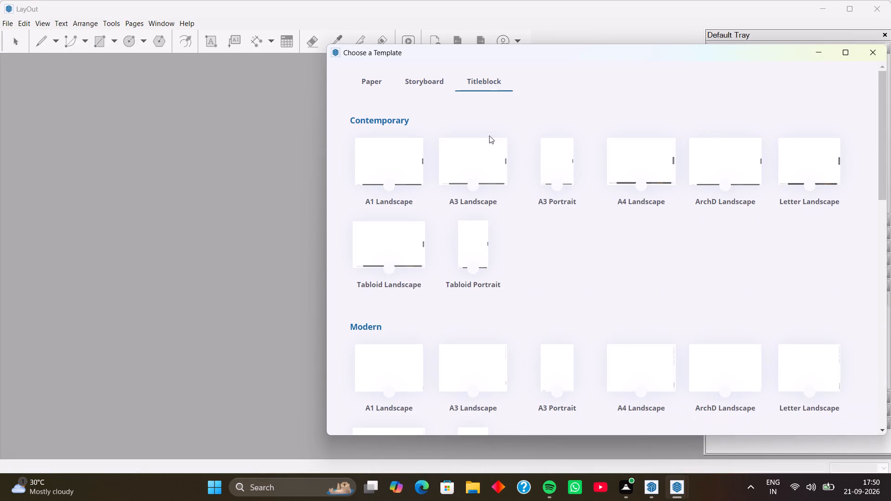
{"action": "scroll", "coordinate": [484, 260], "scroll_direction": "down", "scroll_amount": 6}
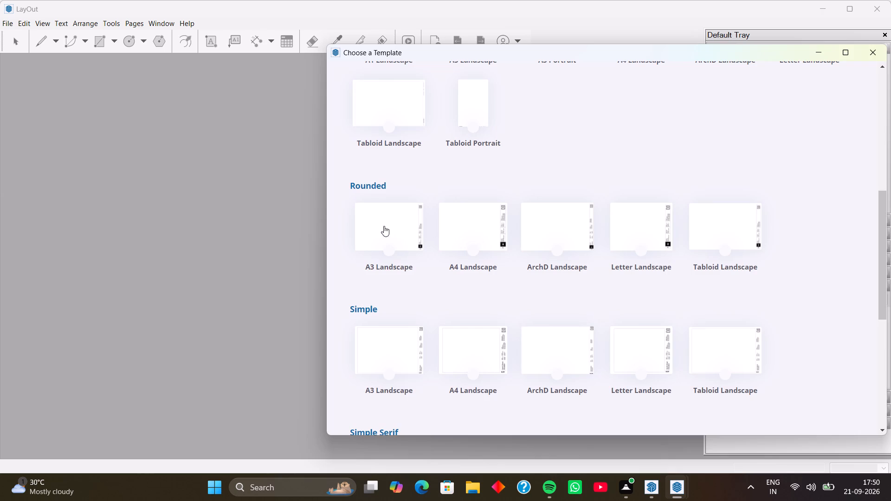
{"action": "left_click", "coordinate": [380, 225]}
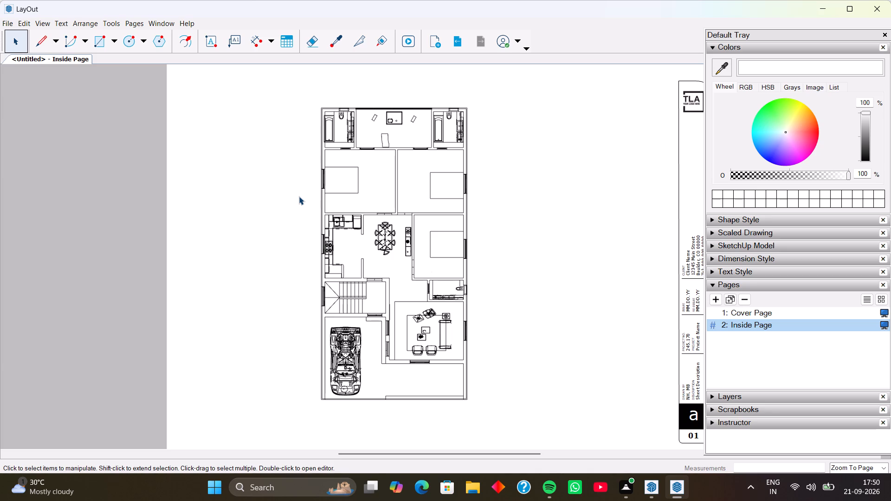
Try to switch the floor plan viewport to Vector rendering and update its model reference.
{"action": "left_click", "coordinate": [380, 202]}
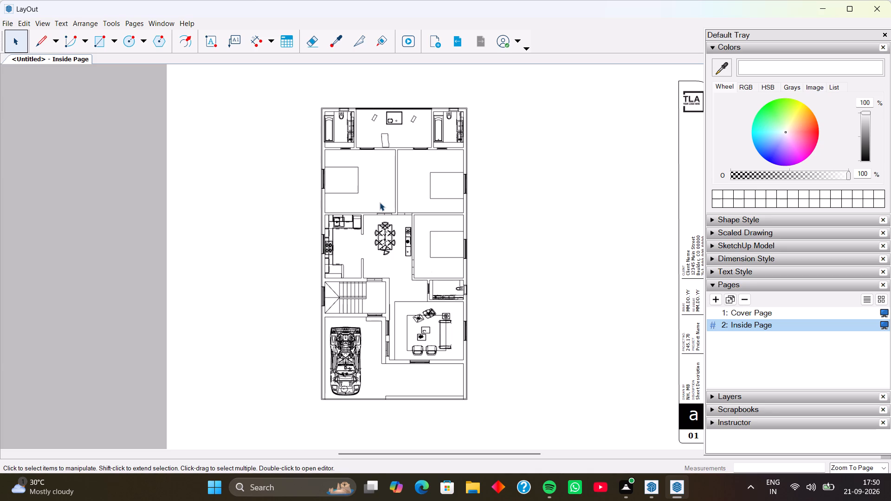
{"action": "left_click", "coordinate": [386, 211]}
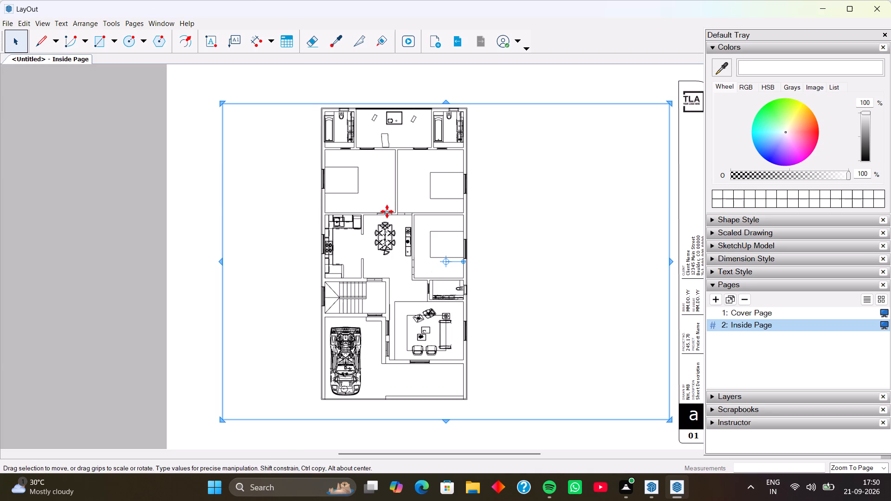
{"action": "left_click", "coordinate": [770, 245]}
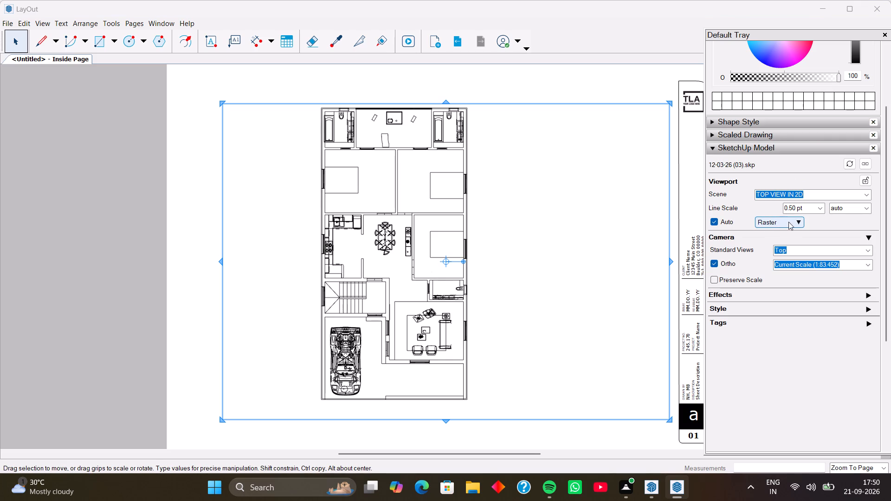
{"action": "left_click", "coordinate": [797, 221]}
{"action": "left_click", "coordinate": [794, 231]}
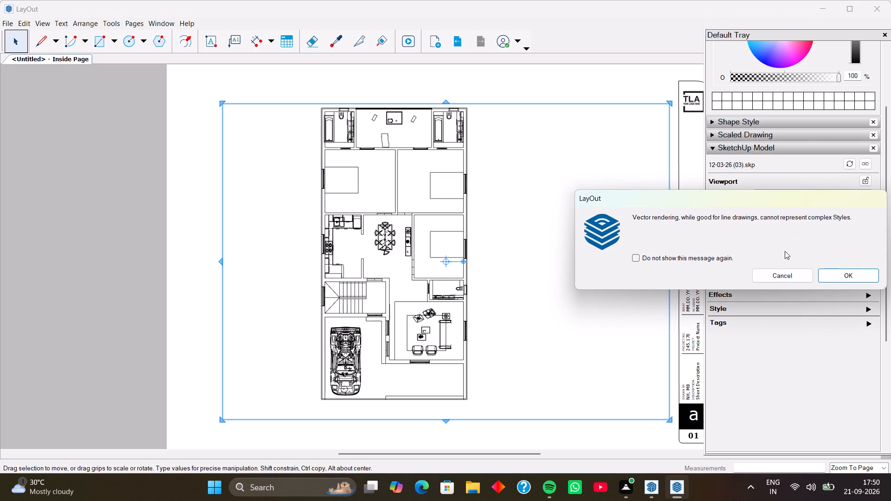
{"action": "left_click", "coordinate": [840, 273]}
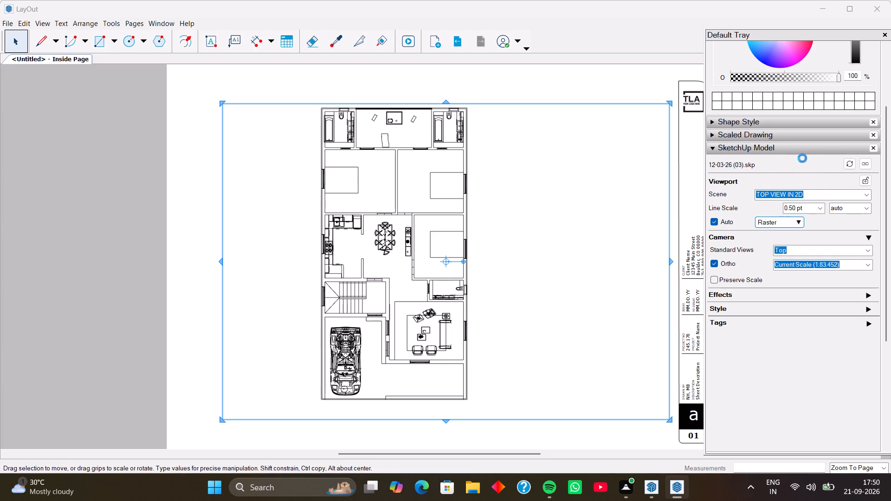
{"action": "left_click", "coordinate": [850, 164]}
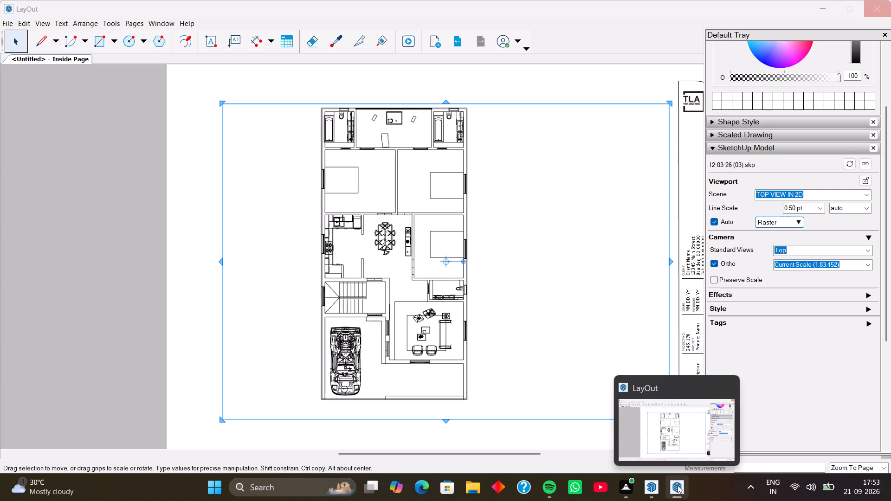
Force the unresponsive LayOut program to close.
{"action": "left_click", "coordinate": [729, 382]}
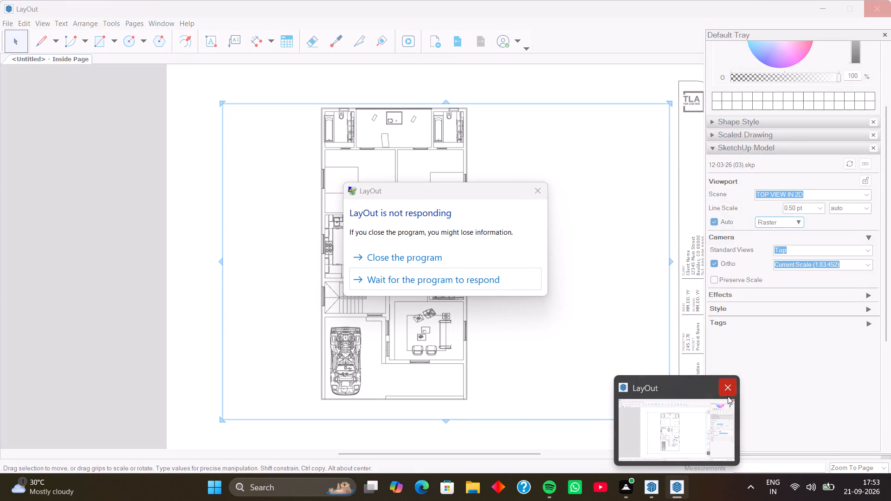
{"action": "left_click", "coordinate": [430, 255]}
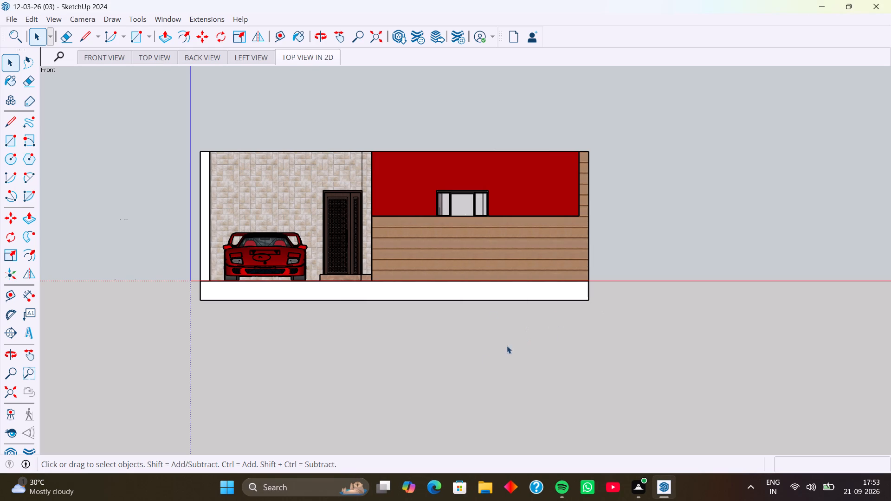
Run Disk Cleanup on C:, also including error reports, DirectX Shader Cache, Delivery Optimization Files, Recycle Bin and Temporary files, and delete them permanently.
{"action": "left_click", "coordinate": [270, 490]}
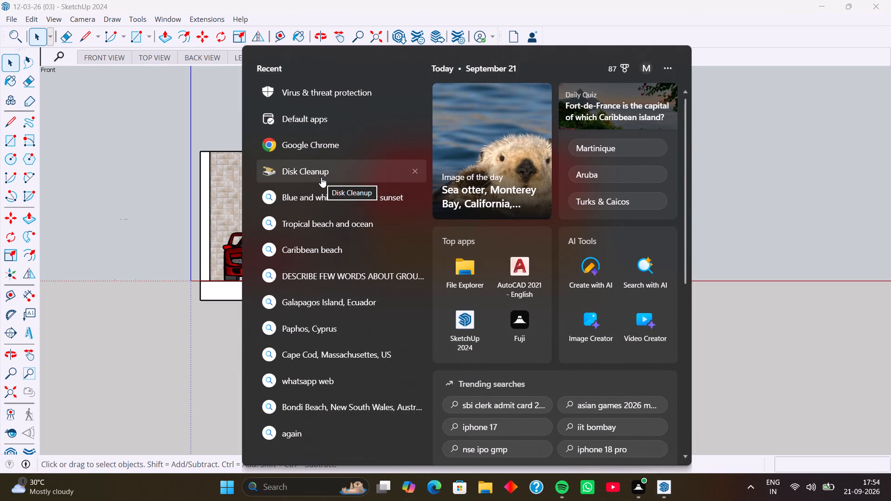
{"action": "left_click", "coordinate": [321, 177]}
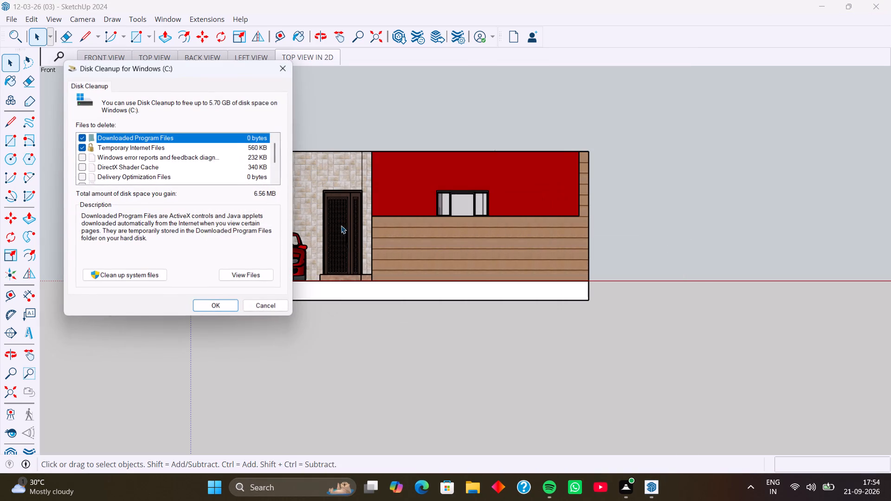
{"action": "left_click", "coordinate": [83, 156]}
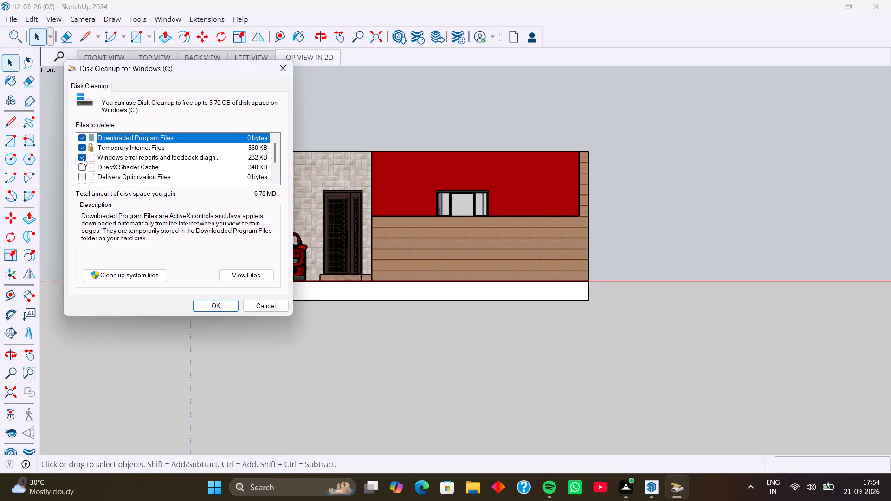
{"action": "left_click", "coordinate": [83, 163]}
{"action": "left_click", "coordinate": [81, 177]}
{"action": "scroll", "coordinate": [113, 170], "scroll_direction": "down", "scroll_amount": 2}
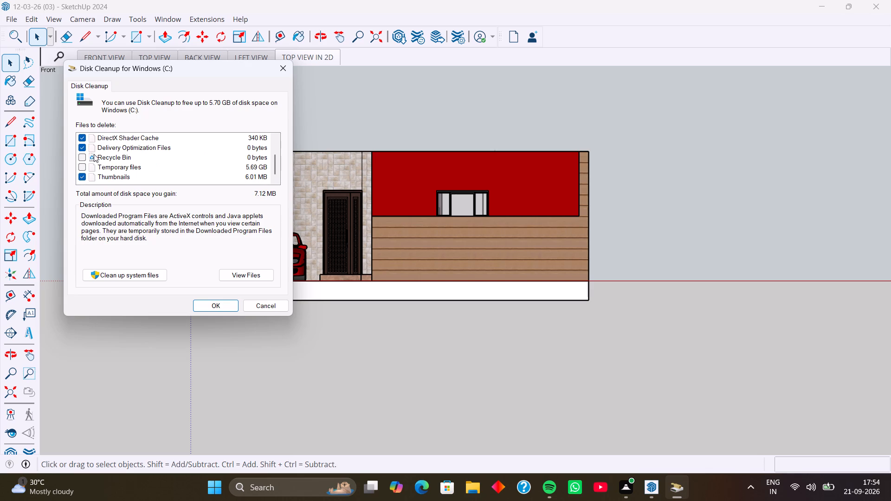
{"action": "left_click", "coordinate": [81, 158]}
{"action": "left_click", "coordinate": [82, 166]}
{"action": "left_click", "coordinate": [224, 305]}
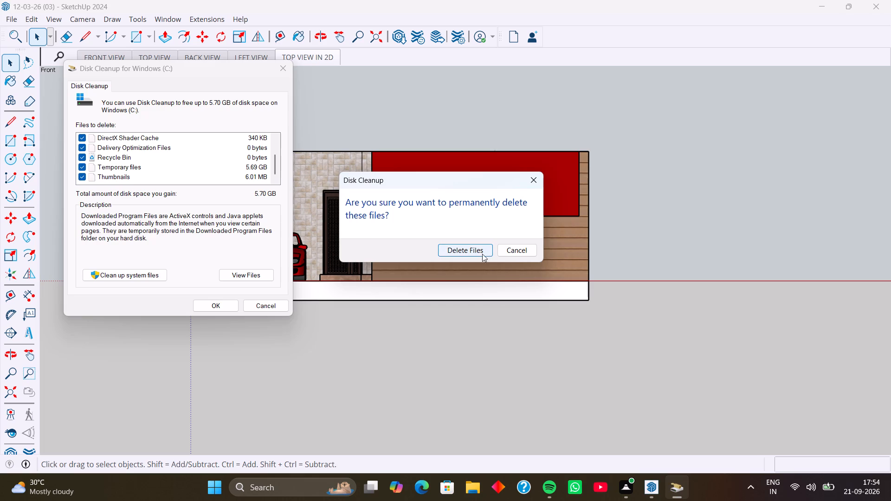
{"action": "left_click", "coordinate": [479, 251]}
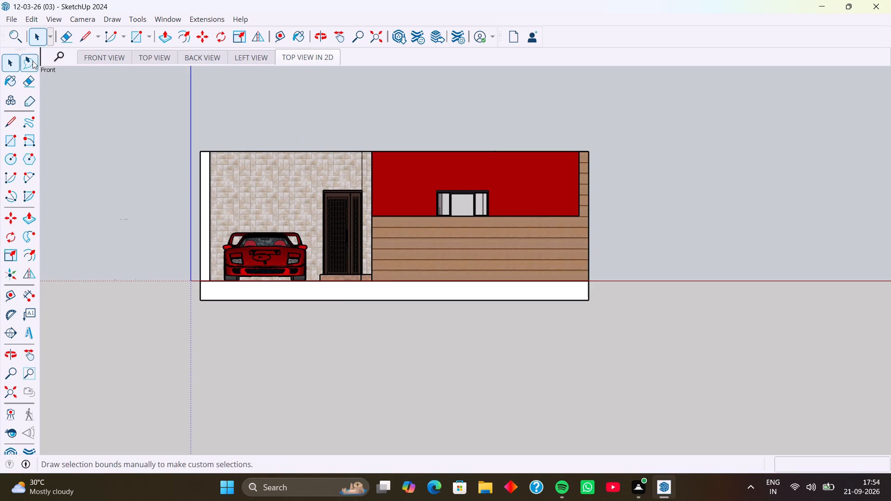
Send the house model from SketchUp to LayOut using the Rounded A3 Landscape titleblock template.
{"action": "left_click", "coordinate": [15, 20]}
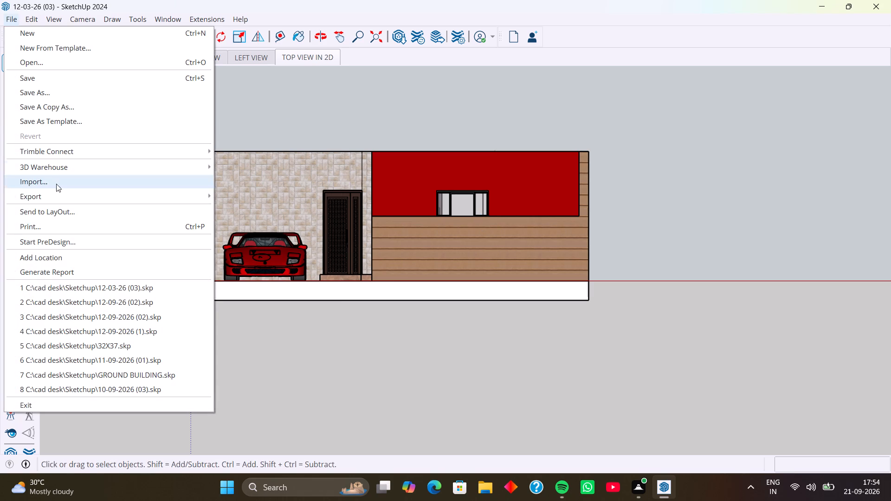
{"action": "left_click", "coordinate": [81, 210]}
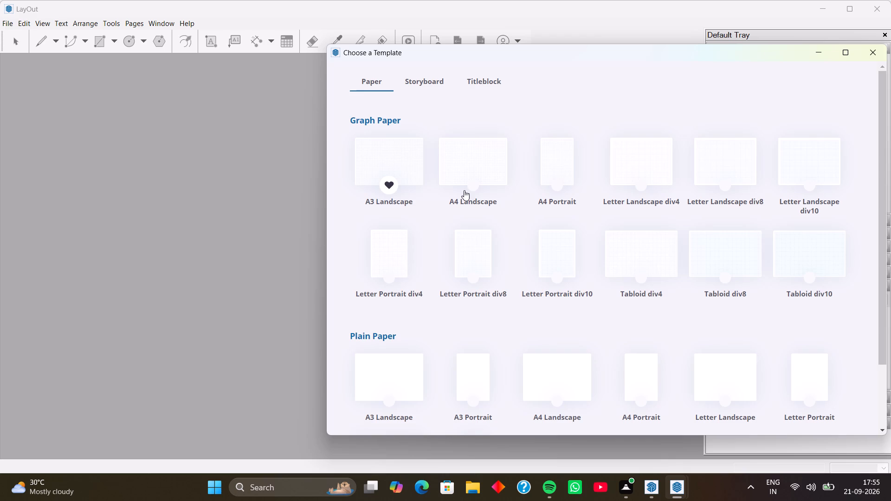
{"action": "scroll", "coordinate": [450, 232], "scroll_direction": "down", "scroll_amount": 5}
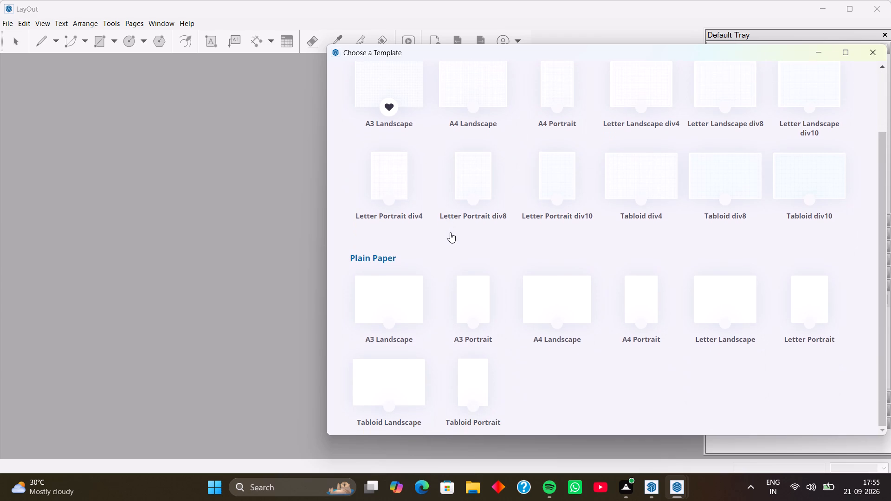
{"action": "scroll", "coordinate": [399, 96], "scroll_direction": "up", "scroll_amount": 7}
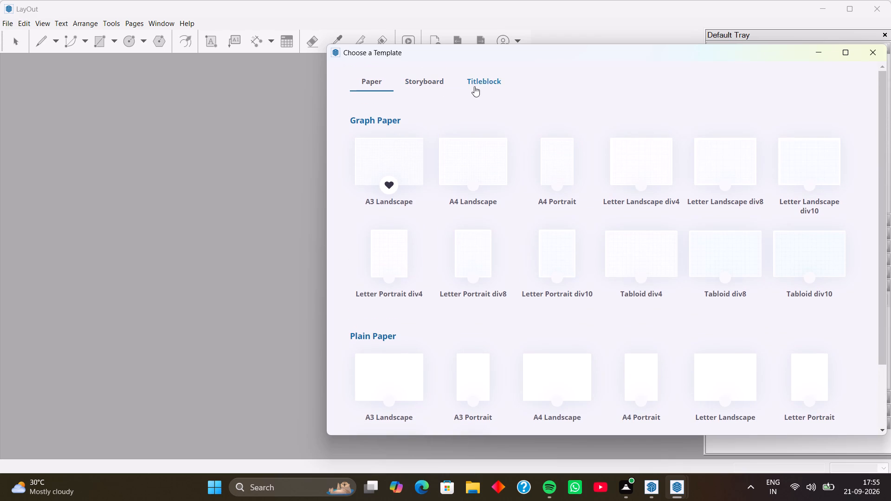
{"action": "left_click", "coordinate": [478, 82]}
{"action": "scroll", "coordinate": [422, 227], "scroll_direction": "down", "scroll_amount": 2}
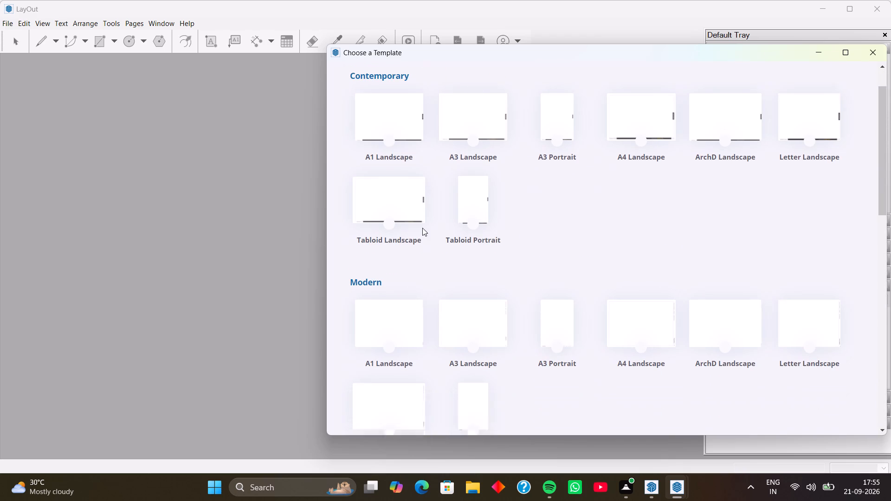
{"action": "scroll", "coordinate": [422, 228], "scroll_direction": "down", "scroll_amount": 3}
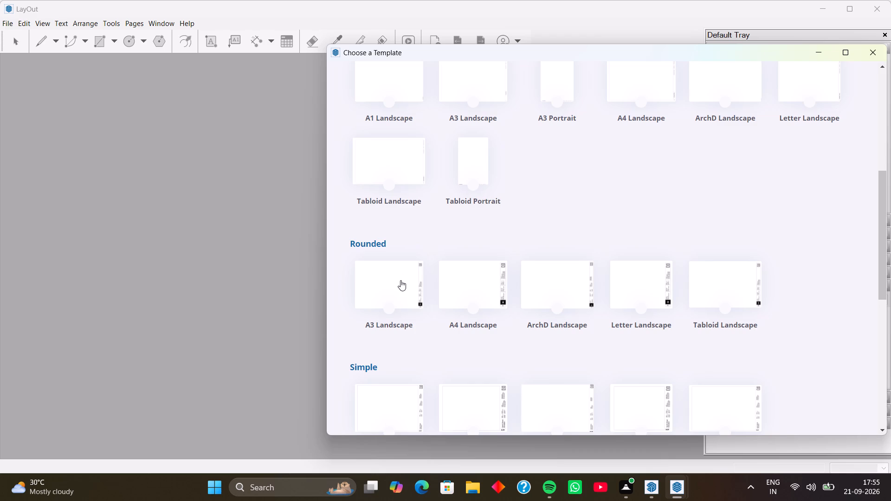
{"action": "left_click", "coordinate": [400, 280]}
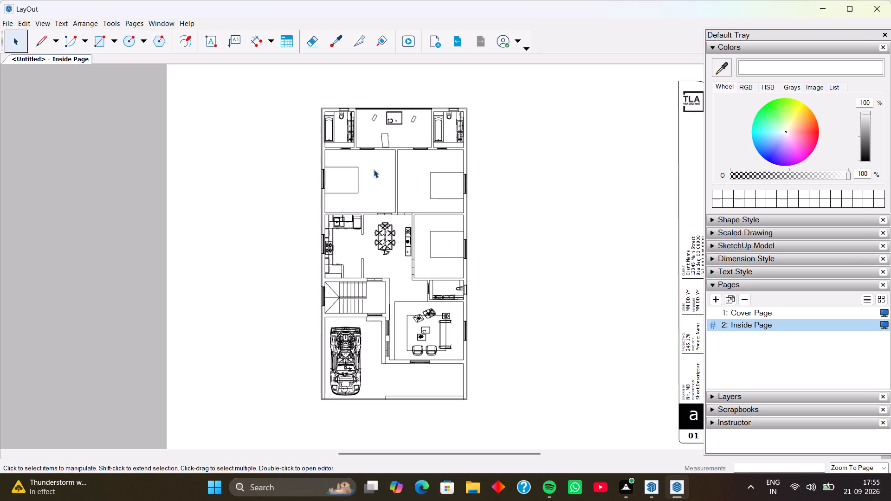
Update the SketchUp model reference of the floor plan viewport on the Inside Page.
{"action": "left_click", "coordinate": [801, 244]}
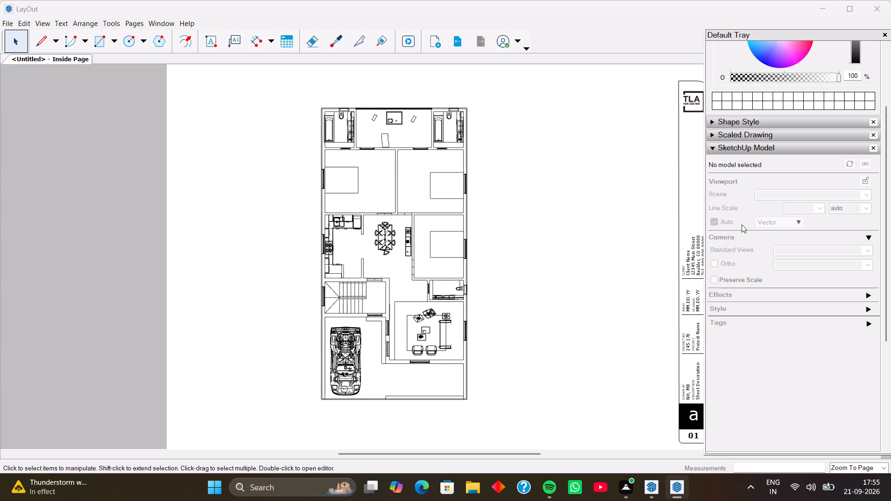
{"action": "left_click", "coordinate": [464, 212]}
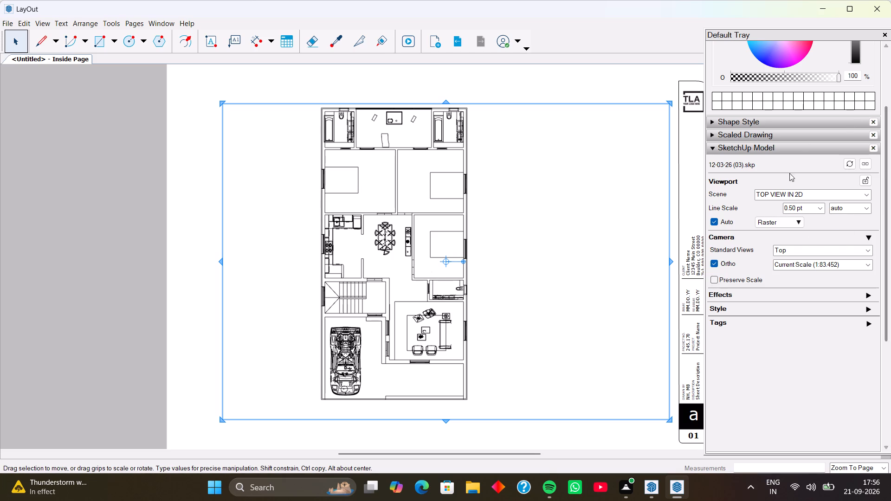
{"action": "left_click", "coordinate": [849, 167]}
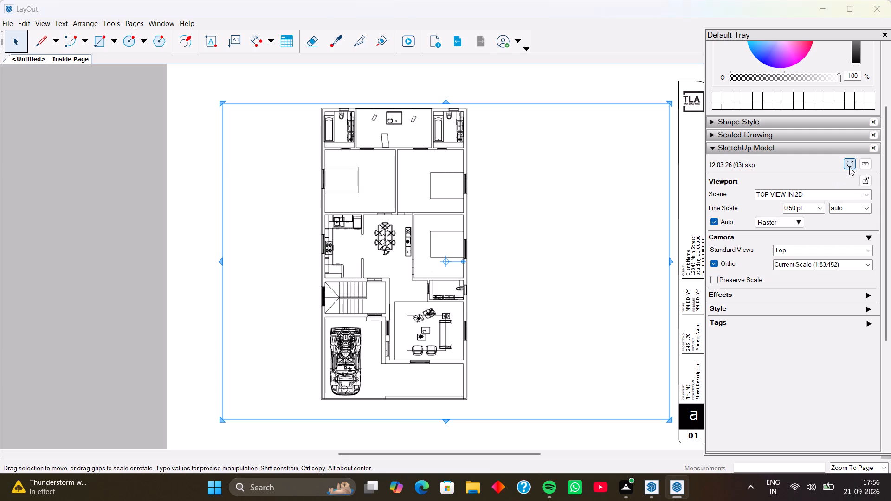
Set the floor plan viewport's rendering mode to Vector, accepting the limits on complex styles.
{"action": "left_click", "coordinate": [799, 223]}
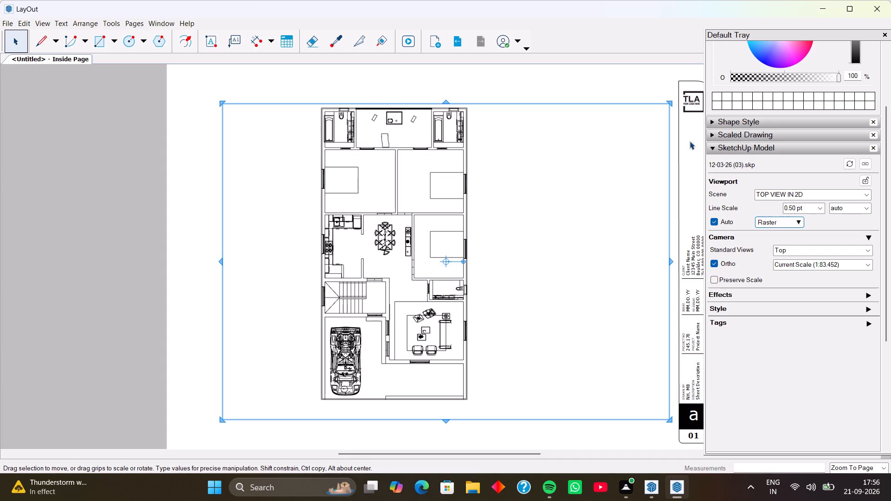
{"action": "left_click", "coordinate": [795, 224]}
{"action": "left_click", "coordinate": [786, 237]}
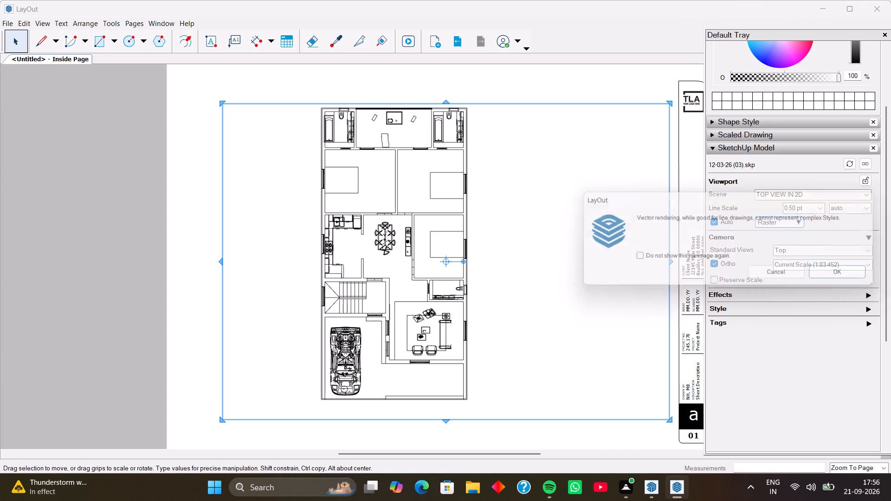
{"action": "left_click", "coordinate": [840, 273]}
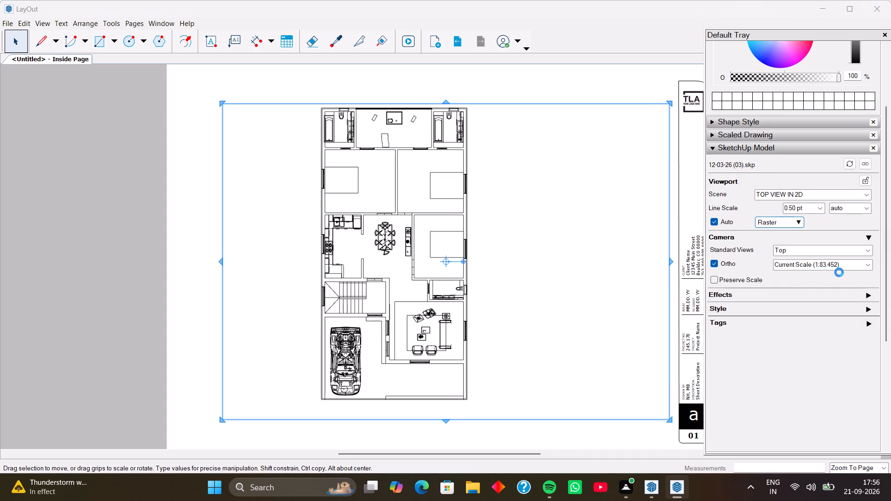
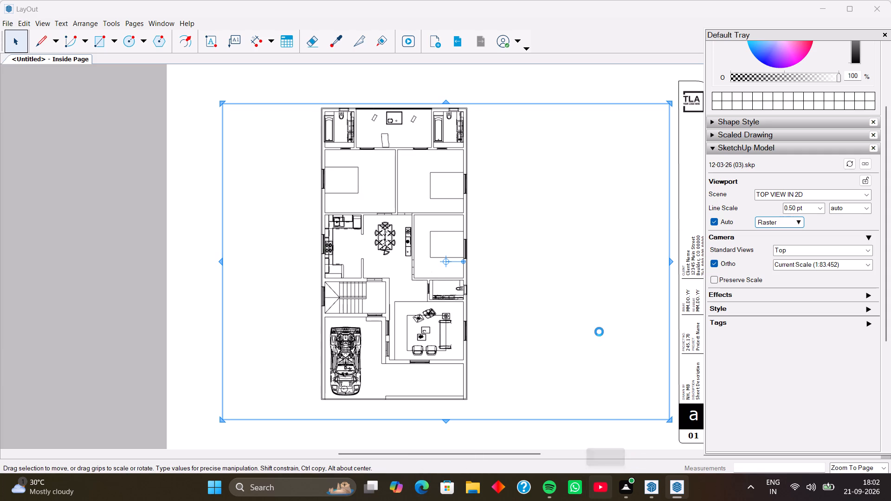
Force the unresponsive LayOut program to close without waiting for it to respond.
{"action": "left_click", "coordinate": [677, 486]}
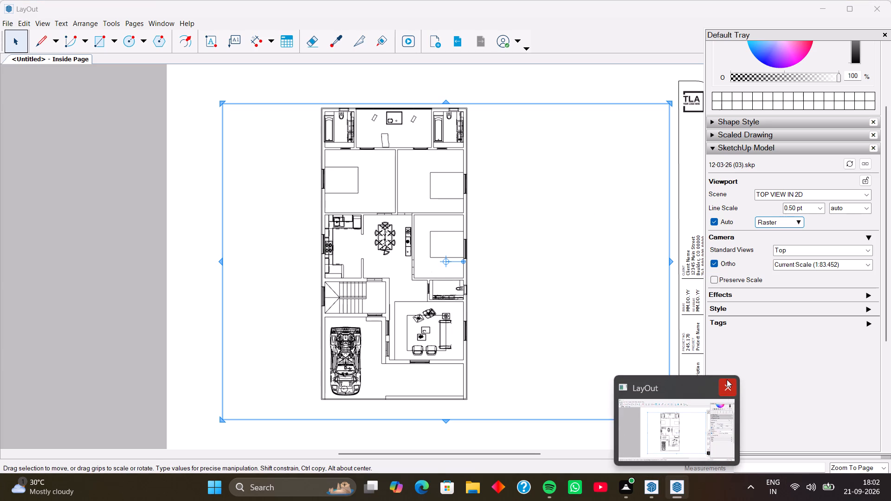
{"action": "left_click", "coordinate": [731, 383]}
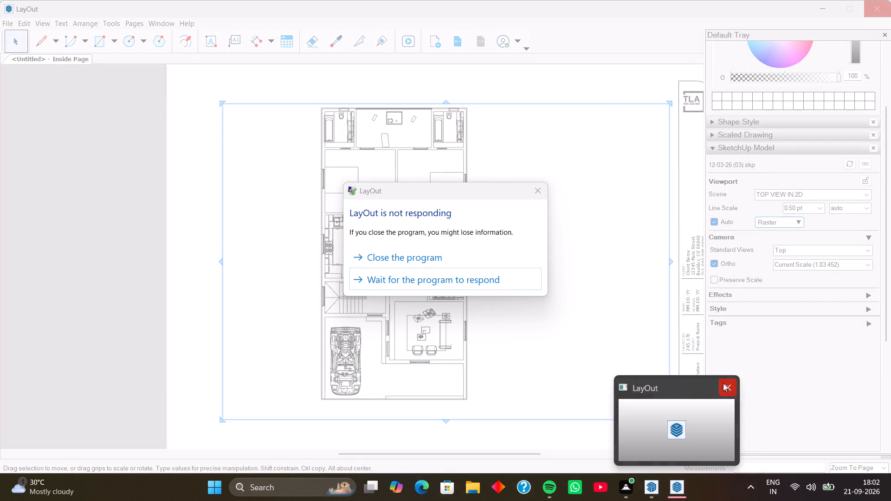
{"action": "left_click", "coordinate": [424, 257]}
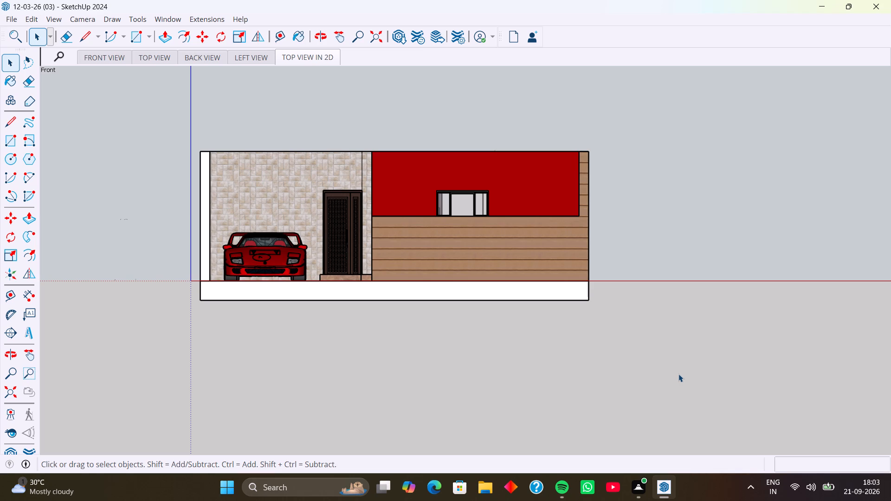
Close SketchUp with the 12-03-26 (03) house model.
{"action": "left_click", "coordinate": [871, 7]}
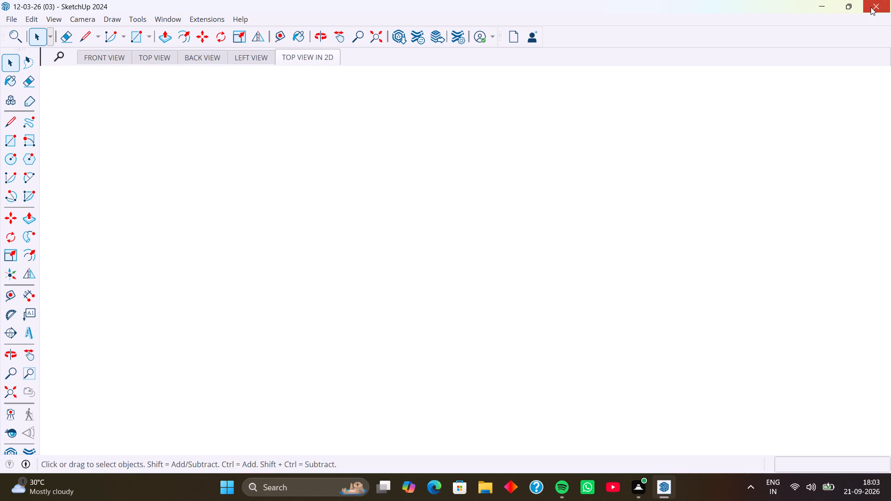
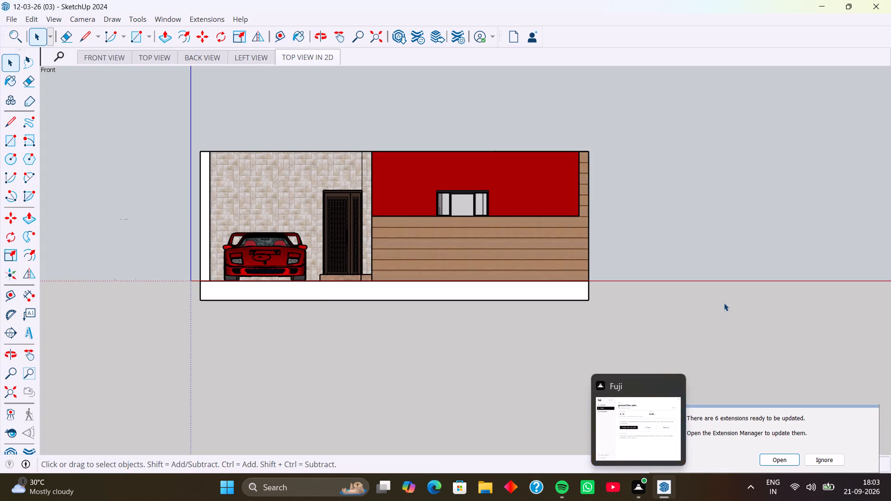
Close the remaining SketchUp window holding the 12-03-26 (03) house model.
{"action": "left_click", "coordinate": [875, 6]}
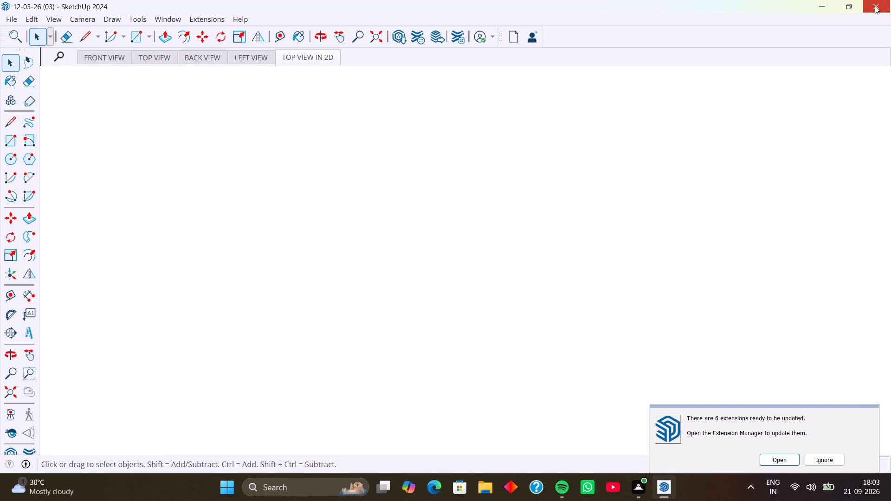